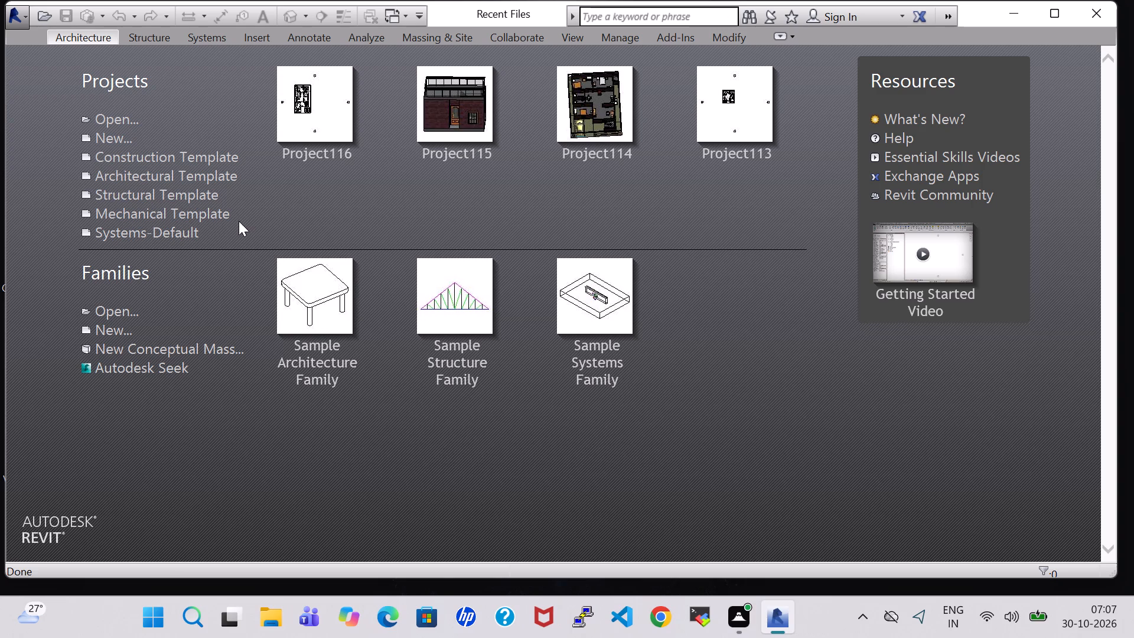
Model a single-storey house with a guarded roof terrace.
Create a new project from the Architectural Template.
{"action": "left_click", "coordinate": [112, 136]}
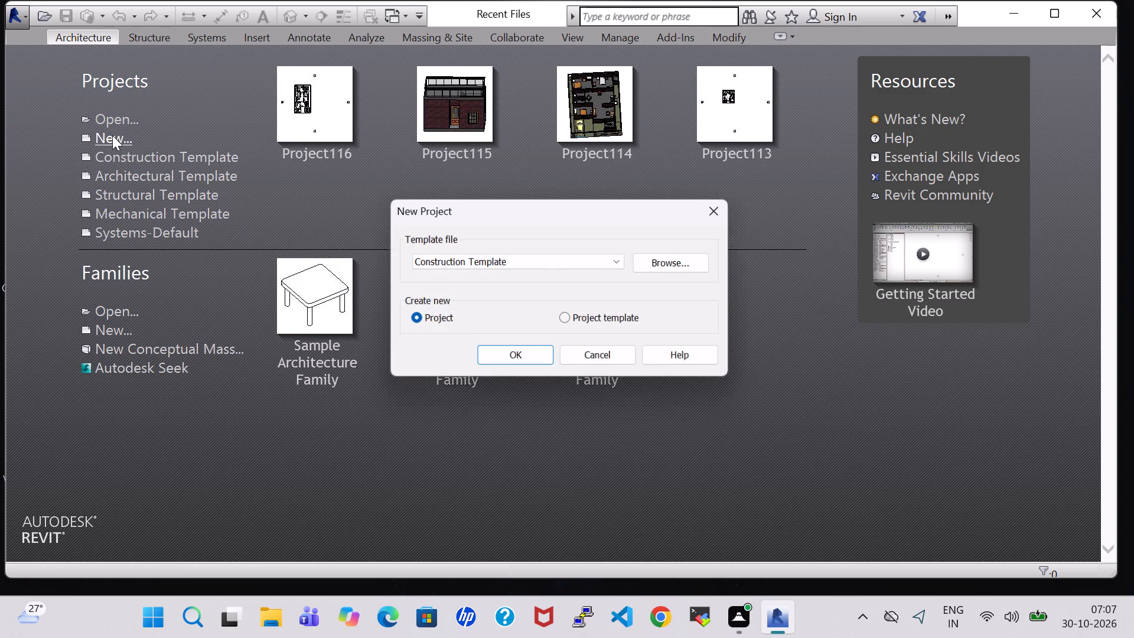
{"action": "left_click", "coordinate": [487, 251]}
{"action": "left_click", "coordinate": [484, 255]}
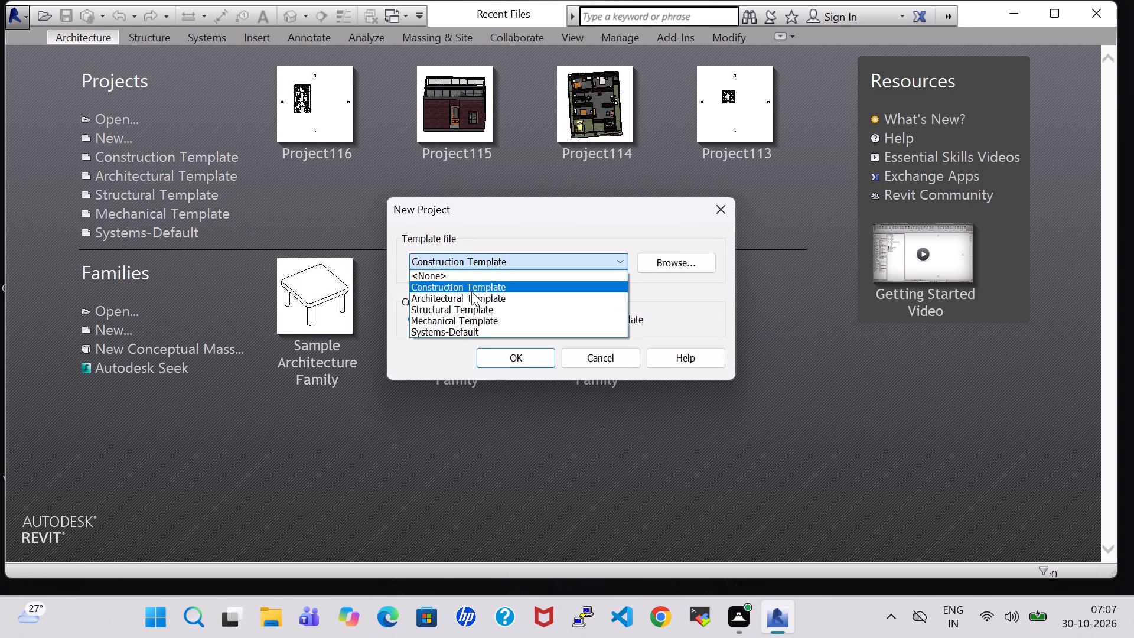
{"action": "left_click", "coordinate": [471, 292]}
{"action": "left_click", "coordinate": [522, 356]}
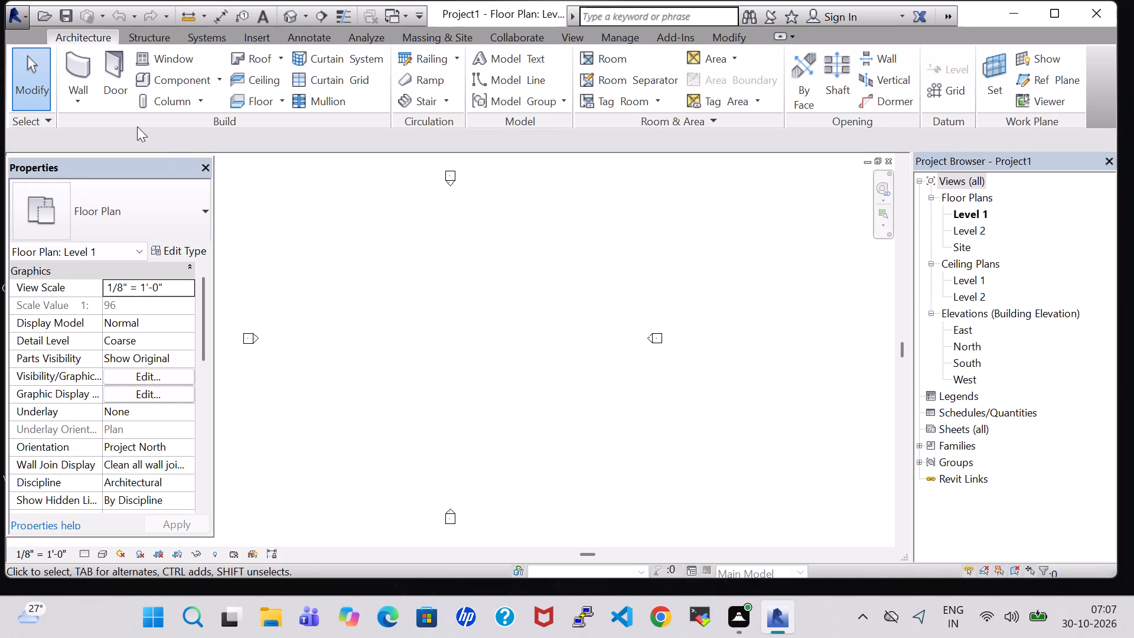
Draw a closed square of Generic - 8" walls on Level 1, 45' per side, with an unconnected height of 10'.
{"action": "left_click", "coordinate": [77, 76]}
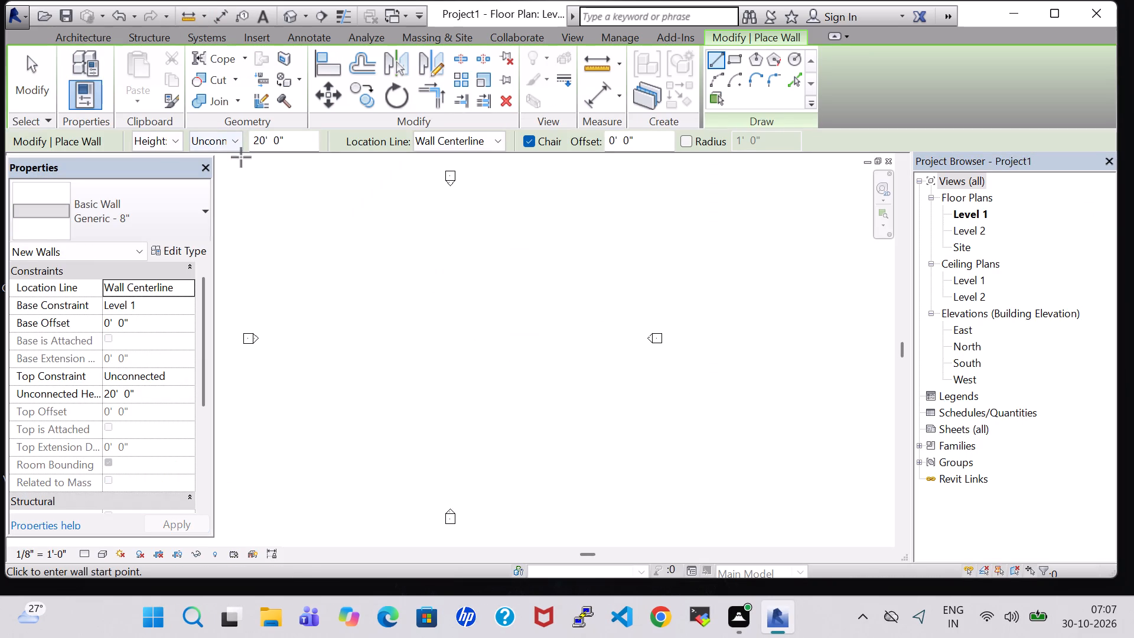
{"action": "left_click", "coordinate": [257, 141]}
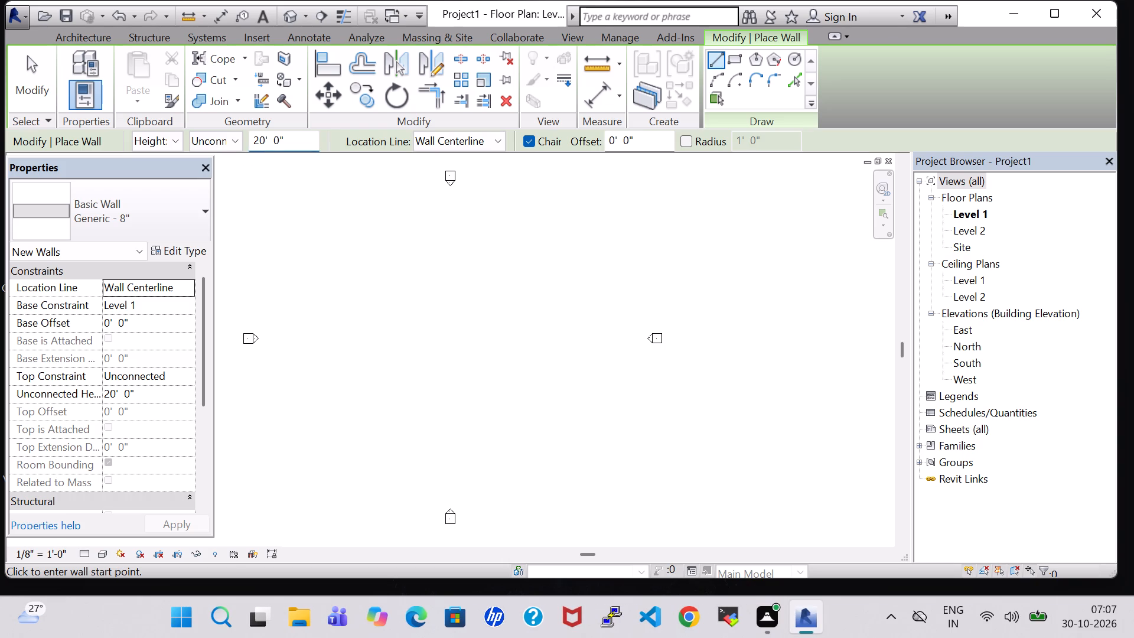
{"action": "key", "text": "BackSpace"}
{"action": "key", "text": "1"}
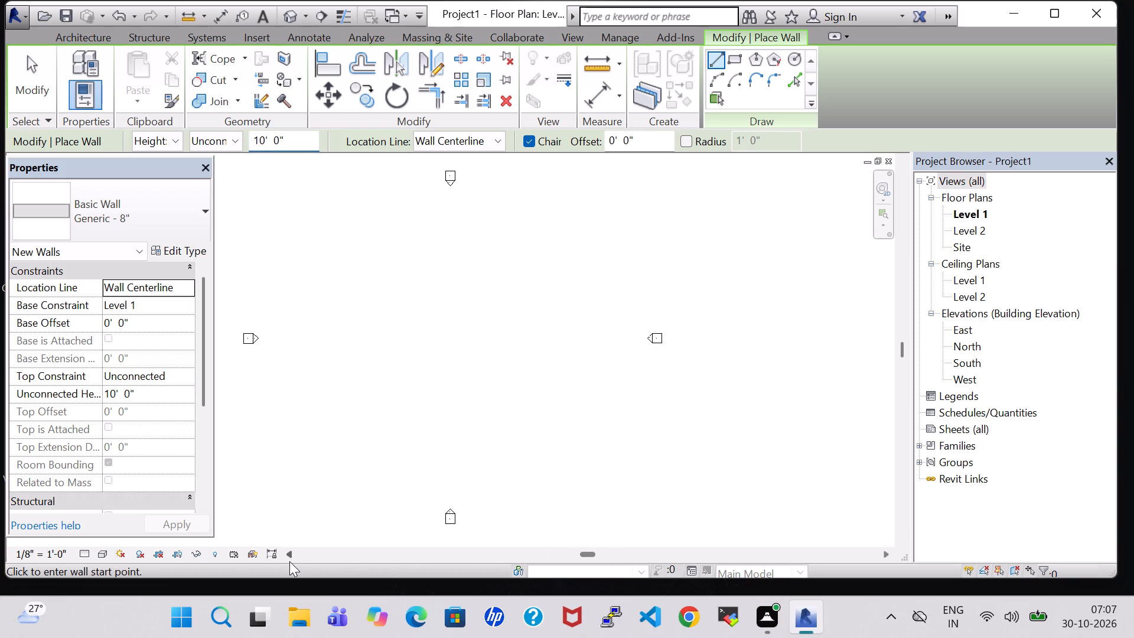
{"action": "left_click", "coordinate": [289, 561]}
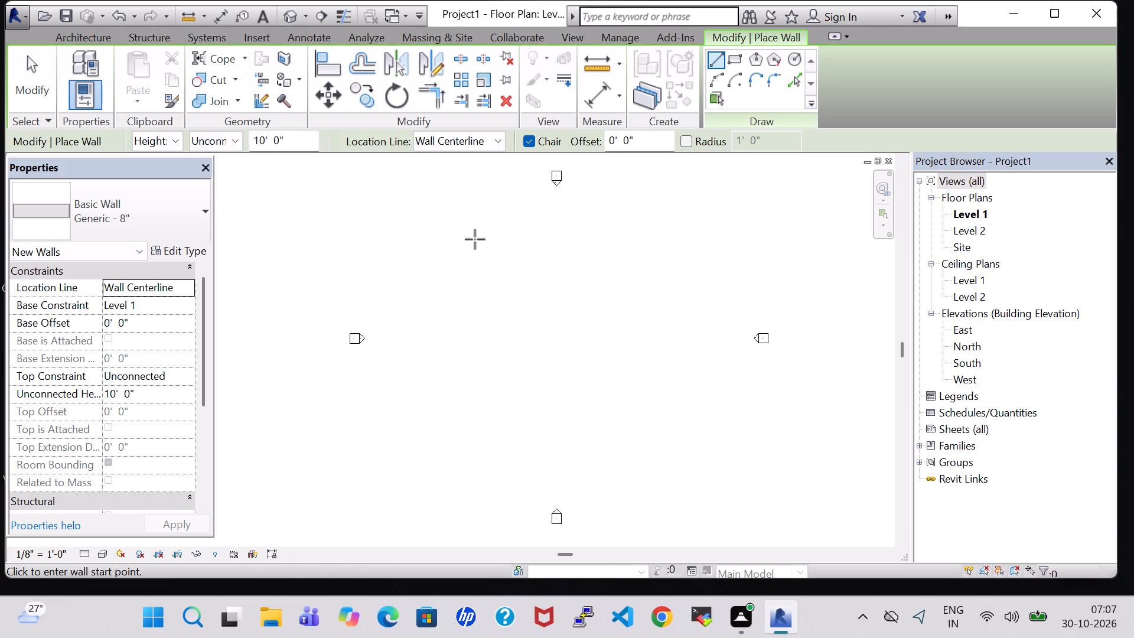
{"action": "left_click", "coordinate": [475, 239]}
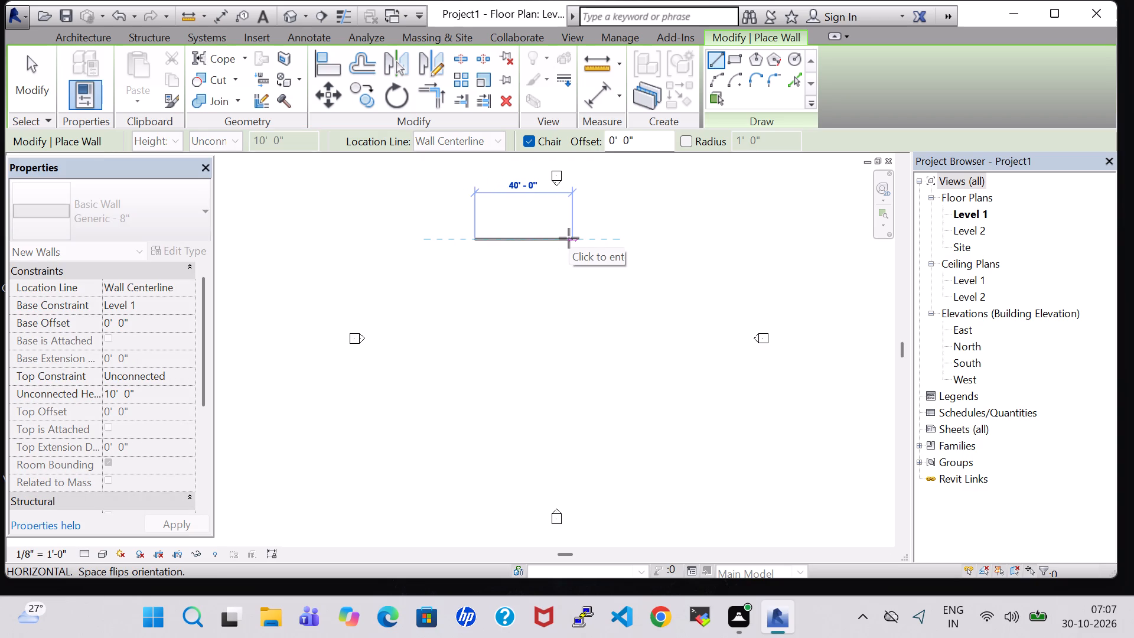
{"action": "type", "text": "45"}
{"action": "key", "text": "Return"}
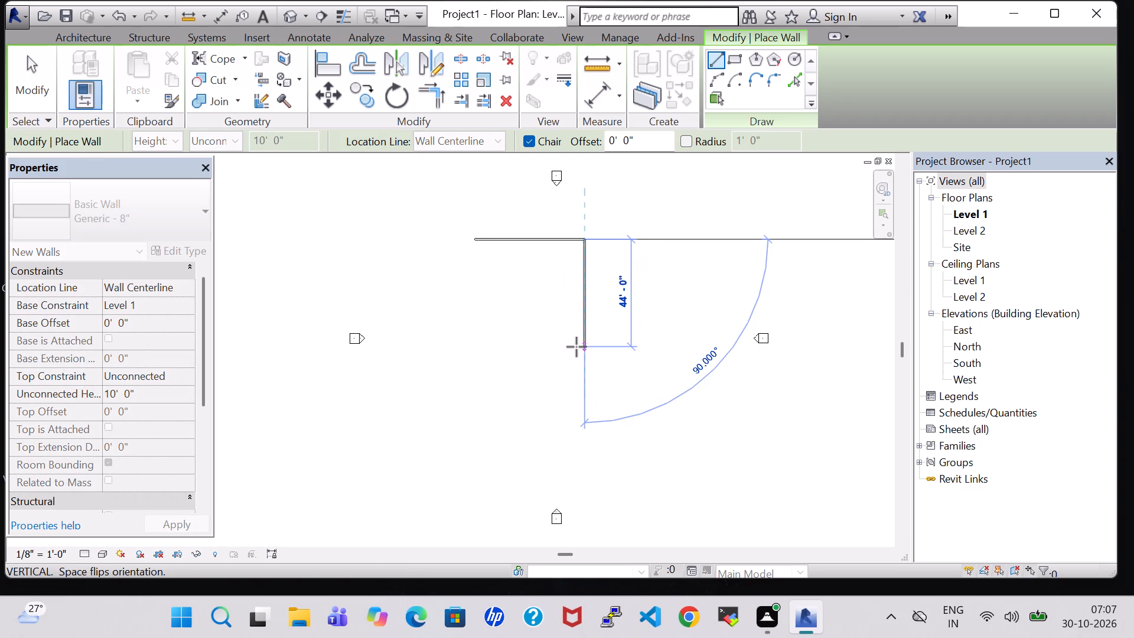
{"action": "type", "text": "45"}
{"action": "key", "text": "Return"}
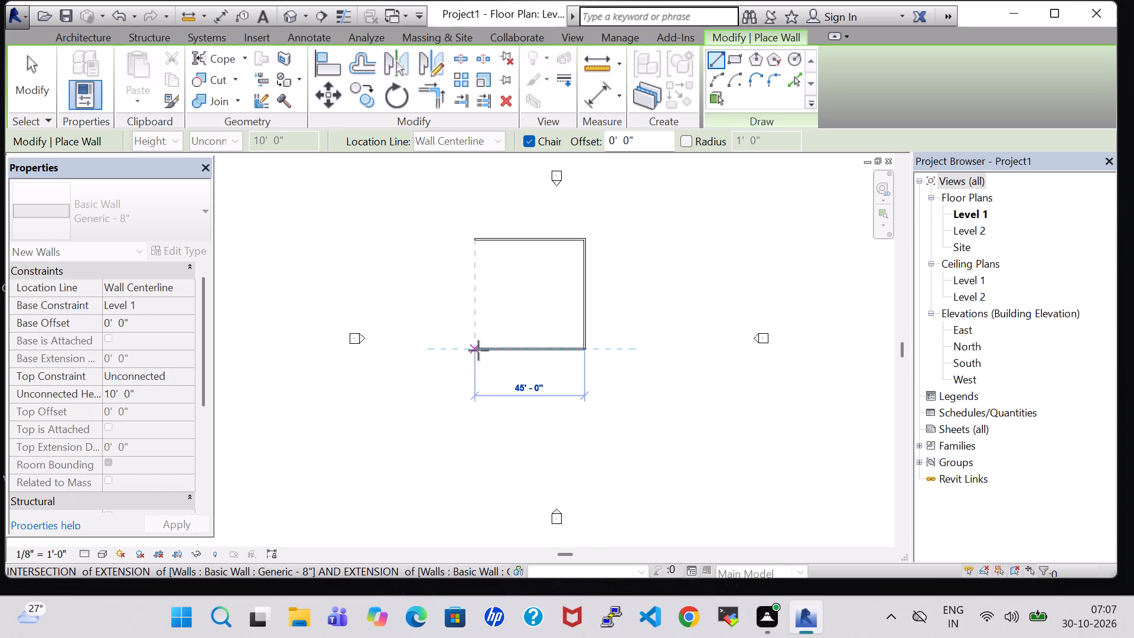
{"action": "left_click", "coordinate": [475, 351]}
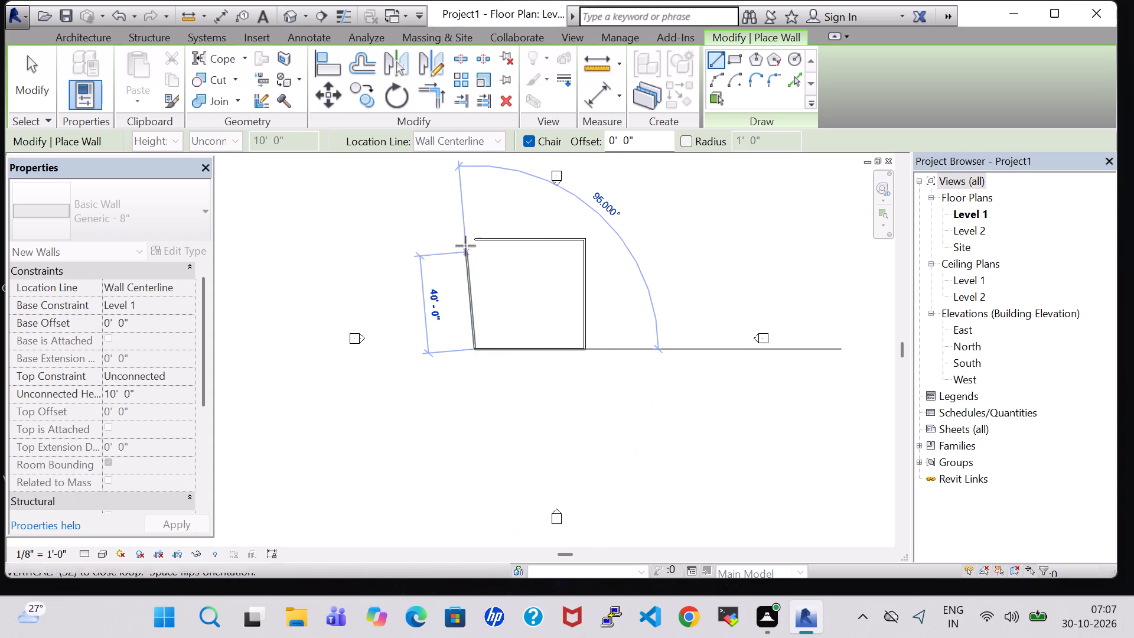
{"action": "left_click", "coordinate": [468, 240]}
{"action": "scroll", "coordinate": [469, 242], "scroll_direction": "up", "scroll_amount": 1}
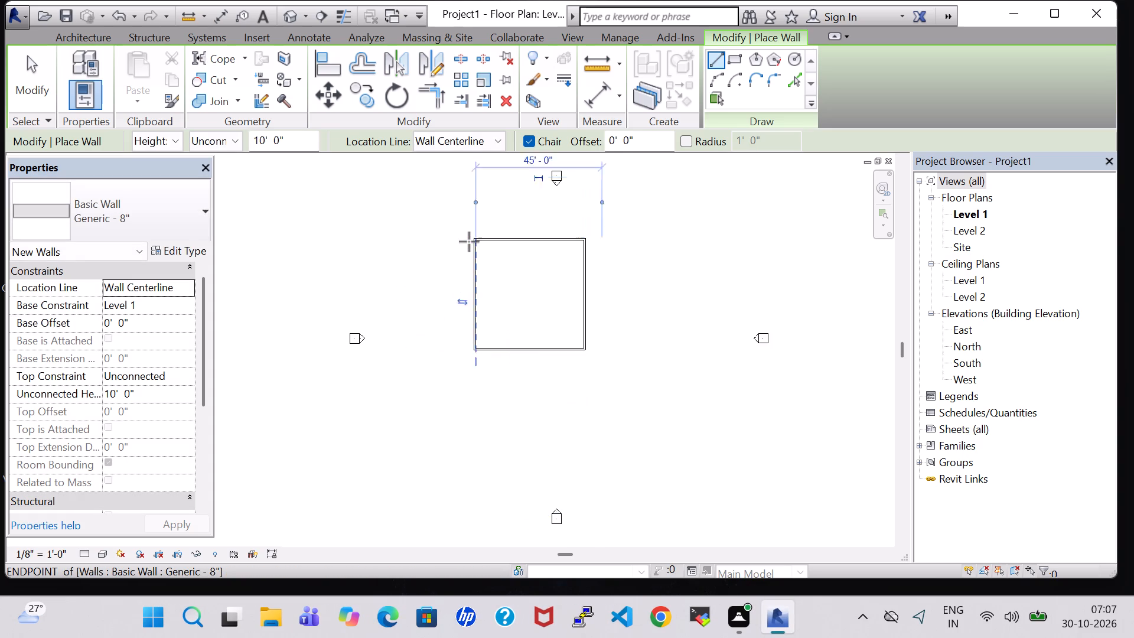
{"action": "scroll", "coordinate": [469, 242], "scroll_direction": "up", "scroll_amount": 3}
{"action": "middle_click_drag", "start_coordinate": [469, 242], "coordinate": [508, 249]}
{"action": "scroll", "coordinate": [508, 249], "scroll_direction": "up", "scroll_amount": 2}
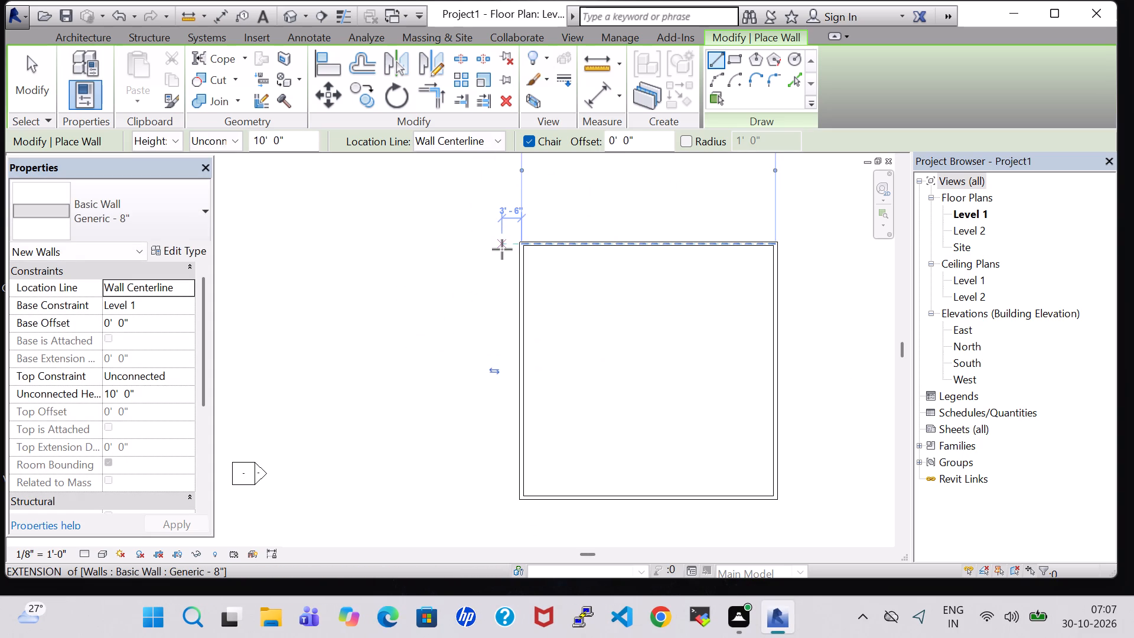
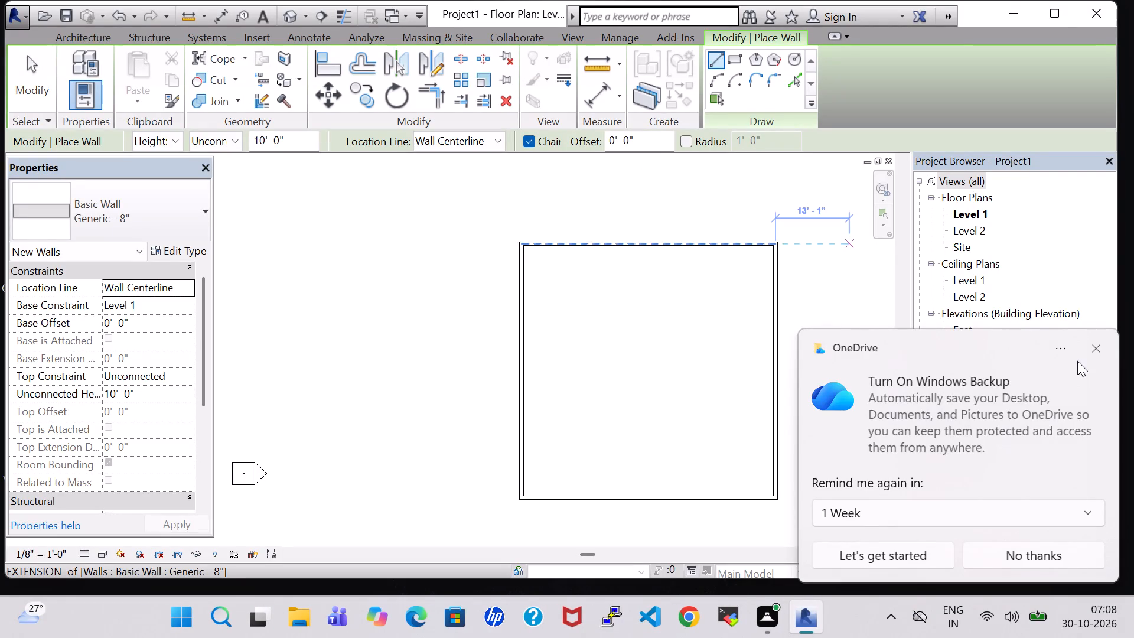
Draw a horizontal Generic - 8" interior wall across the full 45' width of the square, 13' south of the north wall.
{"action": "left_click", "coordinate": [1099, 350]}
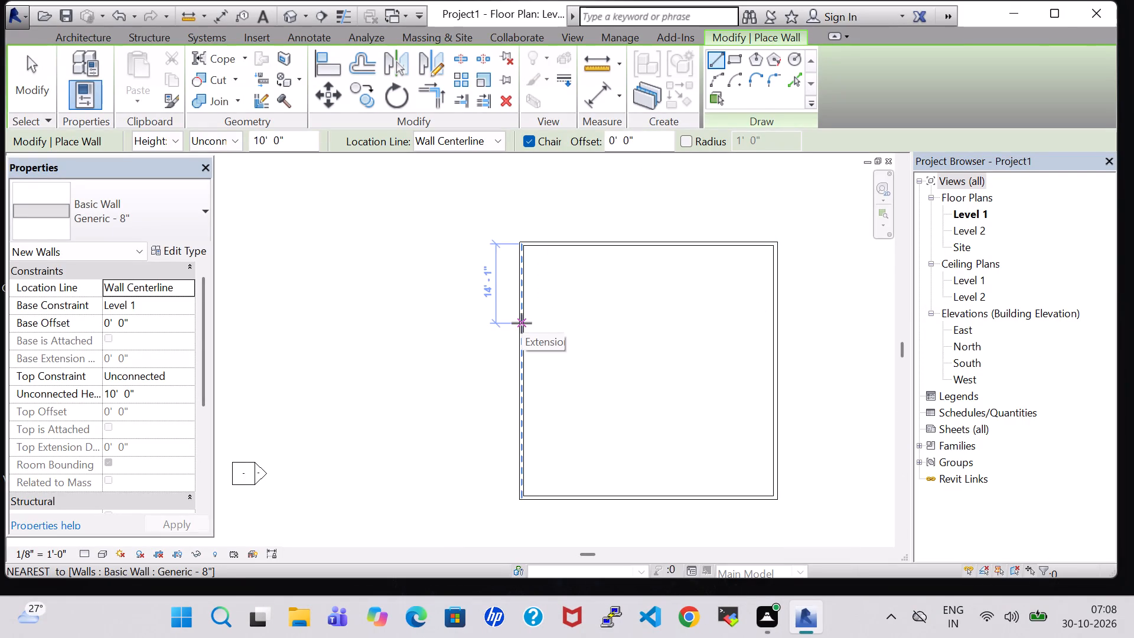
{"action": "type", "text": "13"}
{"action": "key", "text": "Return"}
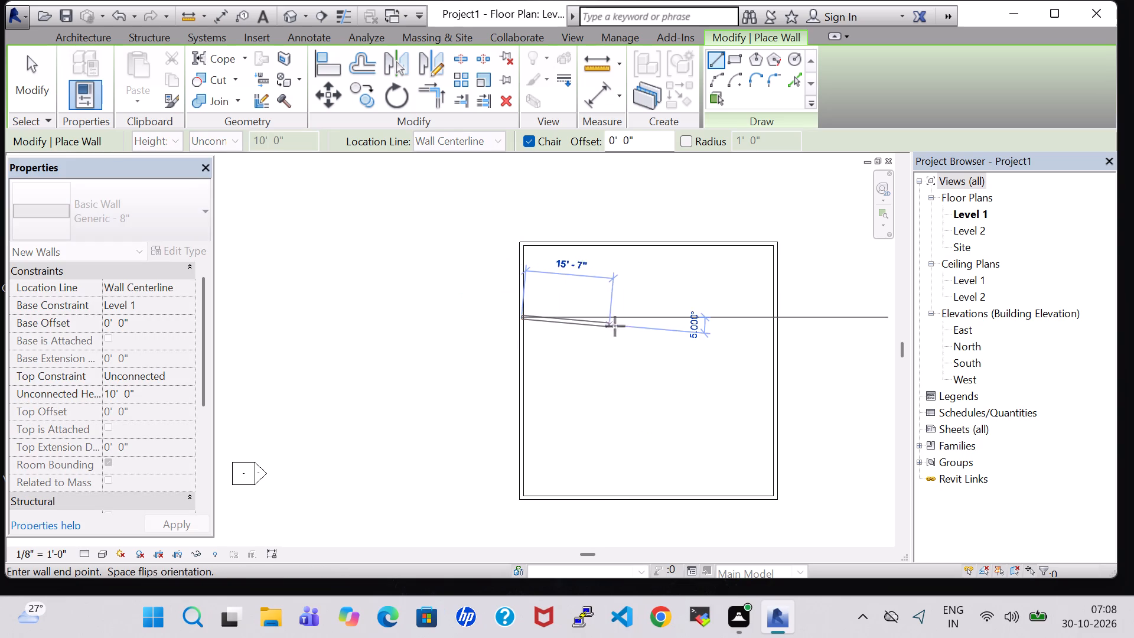
{"action": "left_click", "coordinate": [777, 313]}
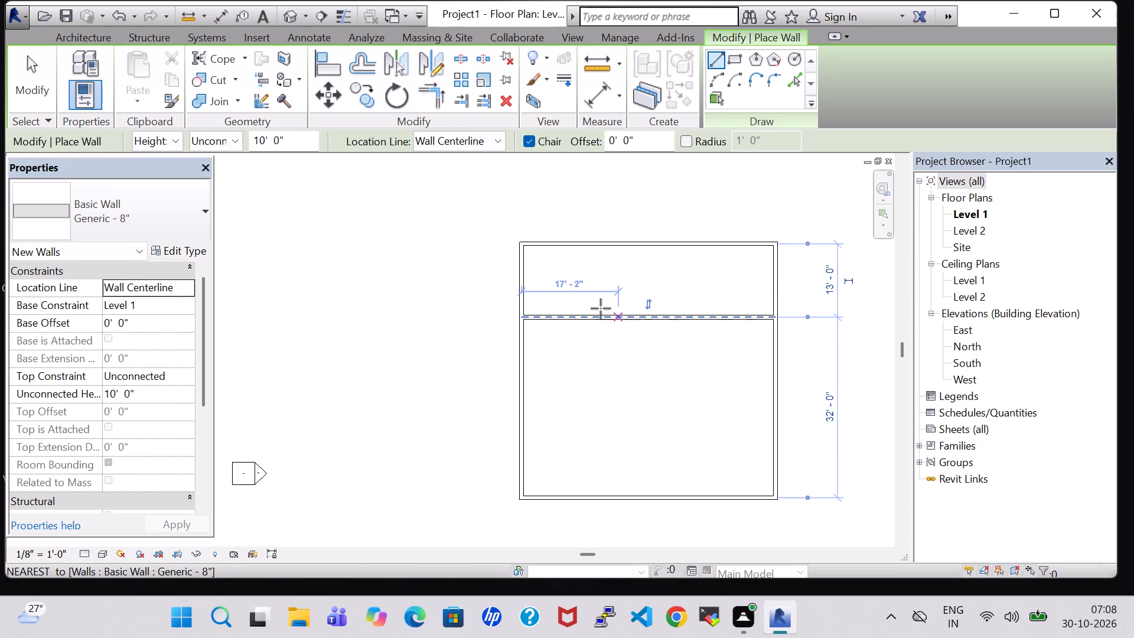
{"action": "key", "text": "Escape"}
{"action": "key", "text": "Escape"}
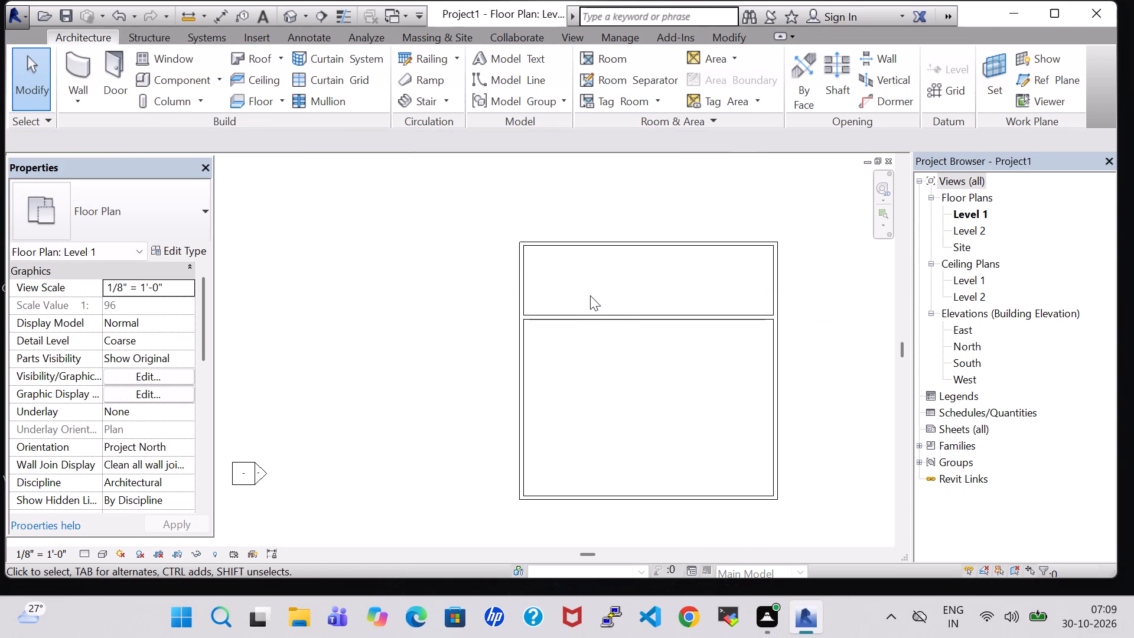
Draw a vertical partition from the north wall down to the interior wall, 12' east of the west wall.
{"action": "left_click", "coordinate": [84, 71]}
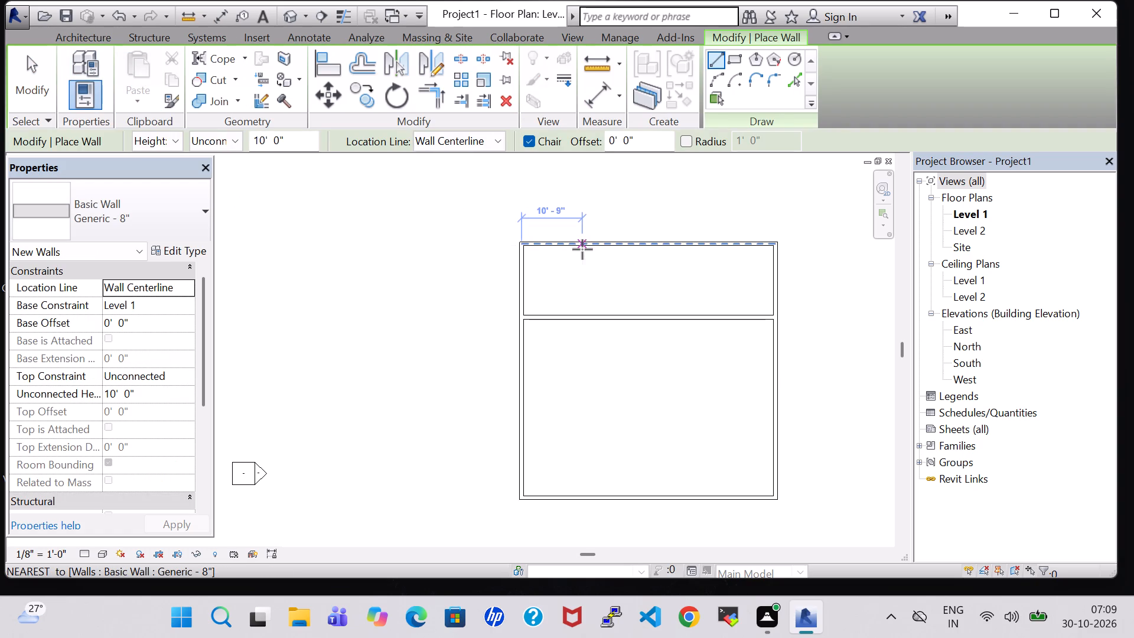
{"action": "type", "text": "12"}
{"action": "key", "text": "Return"}
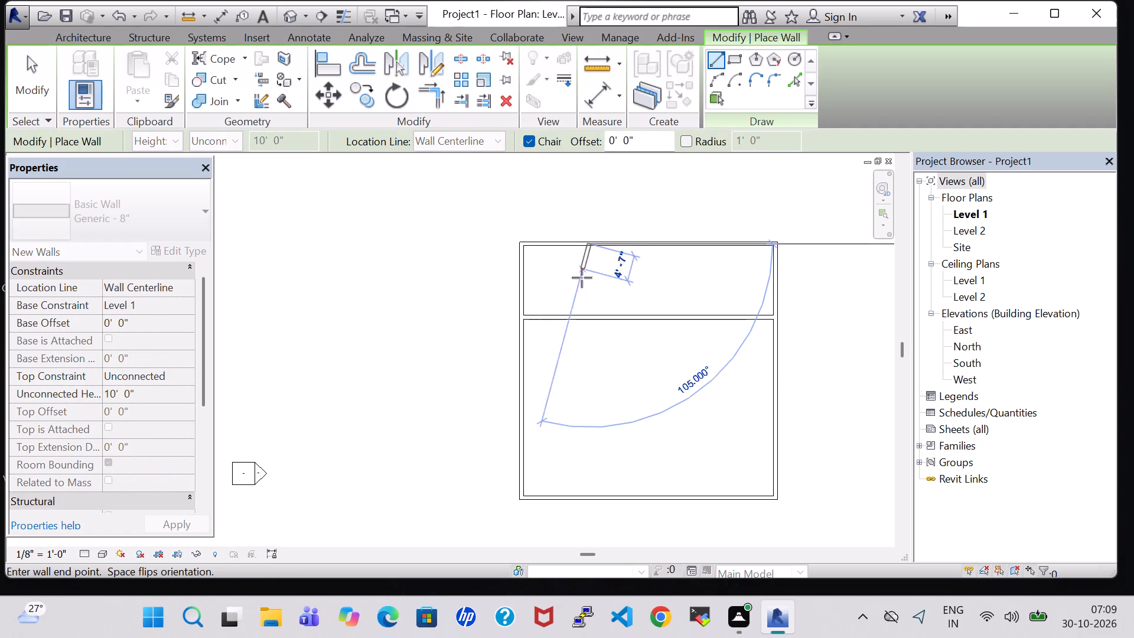
{"action": "left_click", "coordinate": [584, 322]}
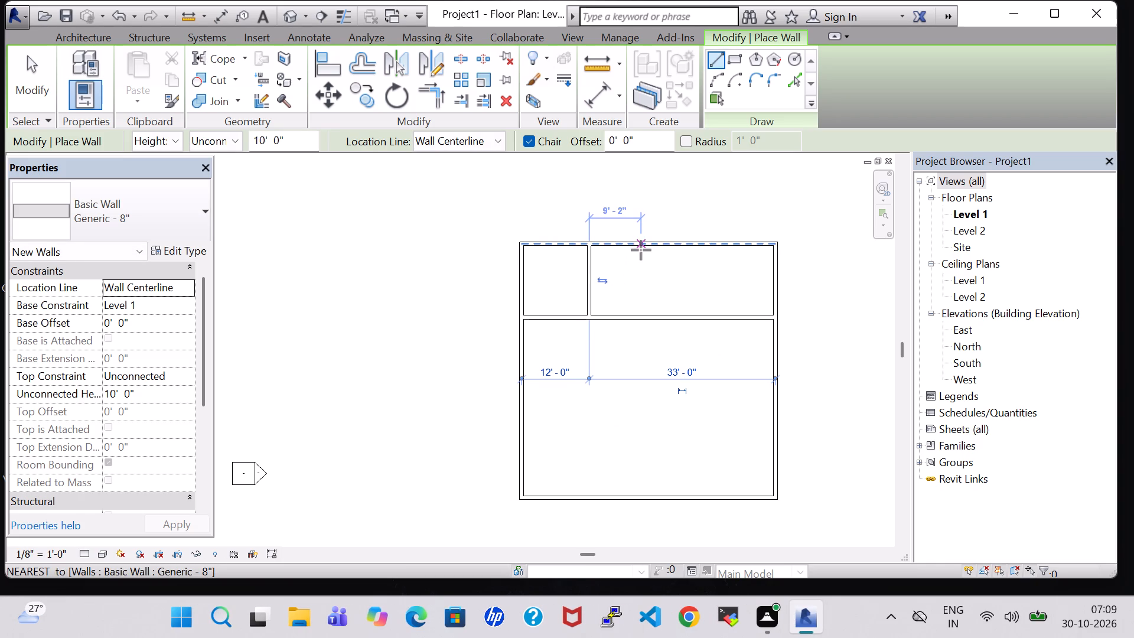
Draw a second vertical partition between the north wall and the interior wall, 10'5" east of the first partition.
{"action": "key", "text": "1"}
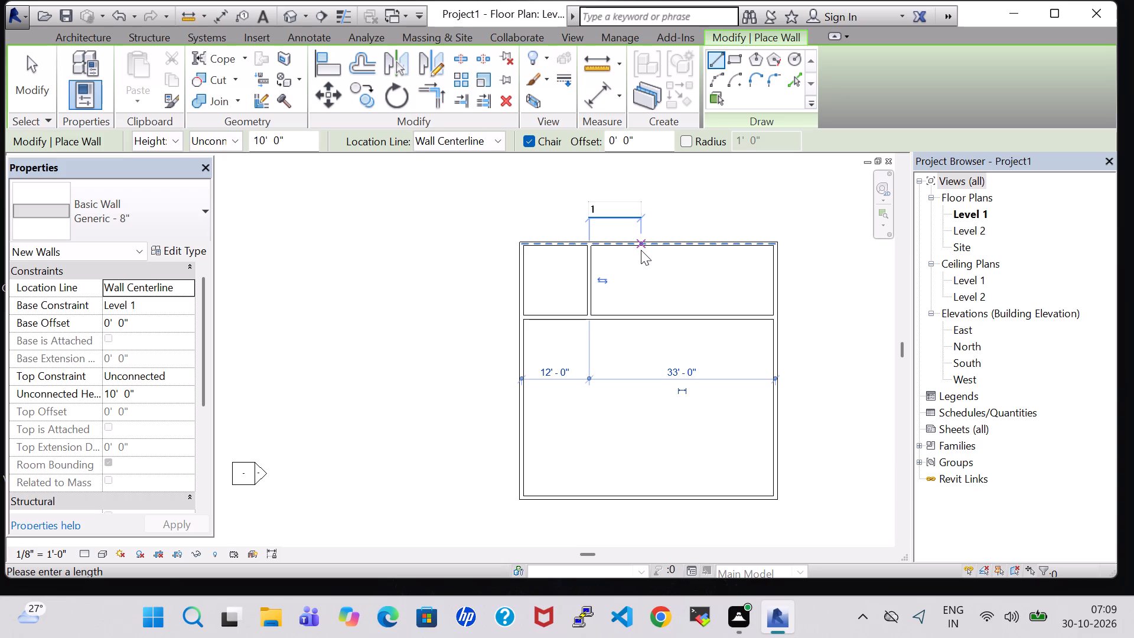
{"action": "key", "text": "0"}
{"action": "type", "text": "'5"}
{"action": "key", "text": "shift+quotedbl"}
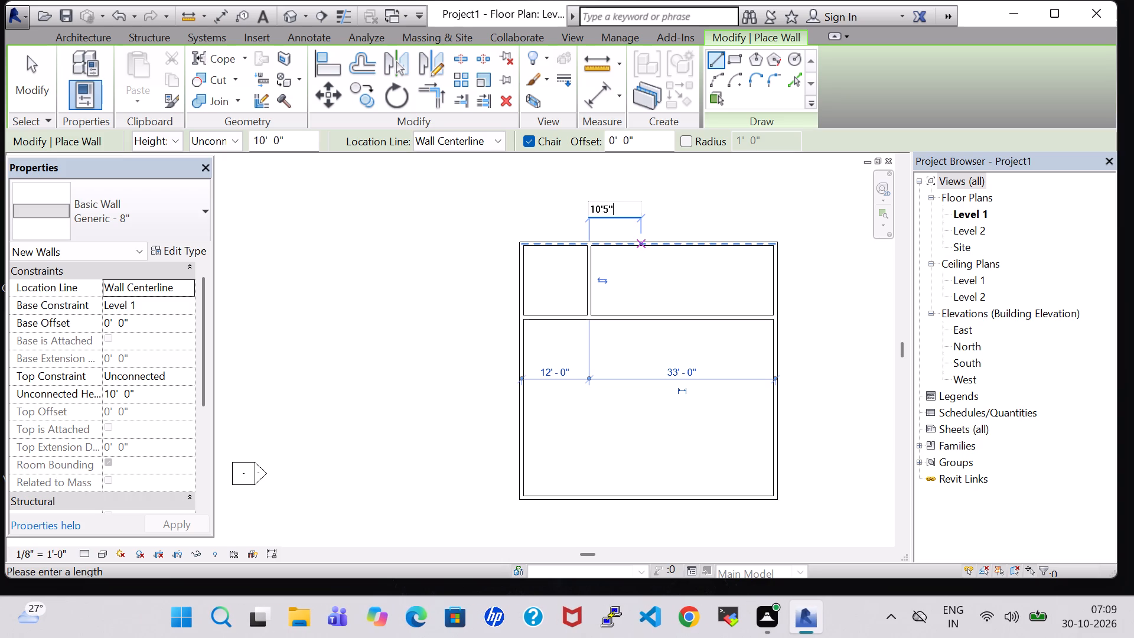
{"action": "key", "text": "Return"}
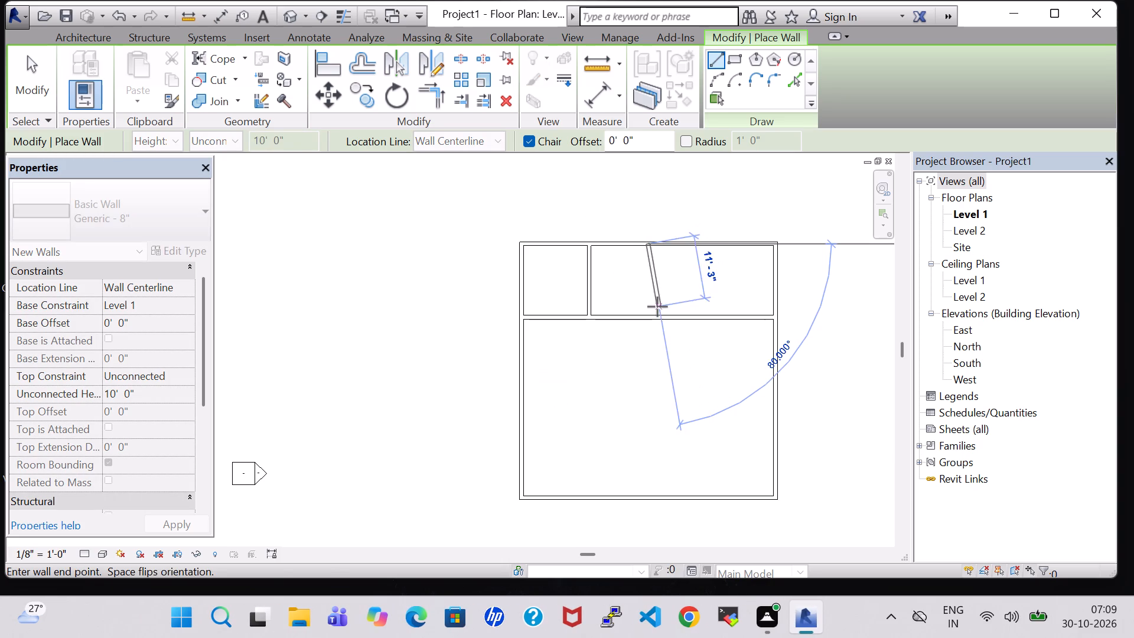
{"action": "left_click", "coordinate": [645, 311]}
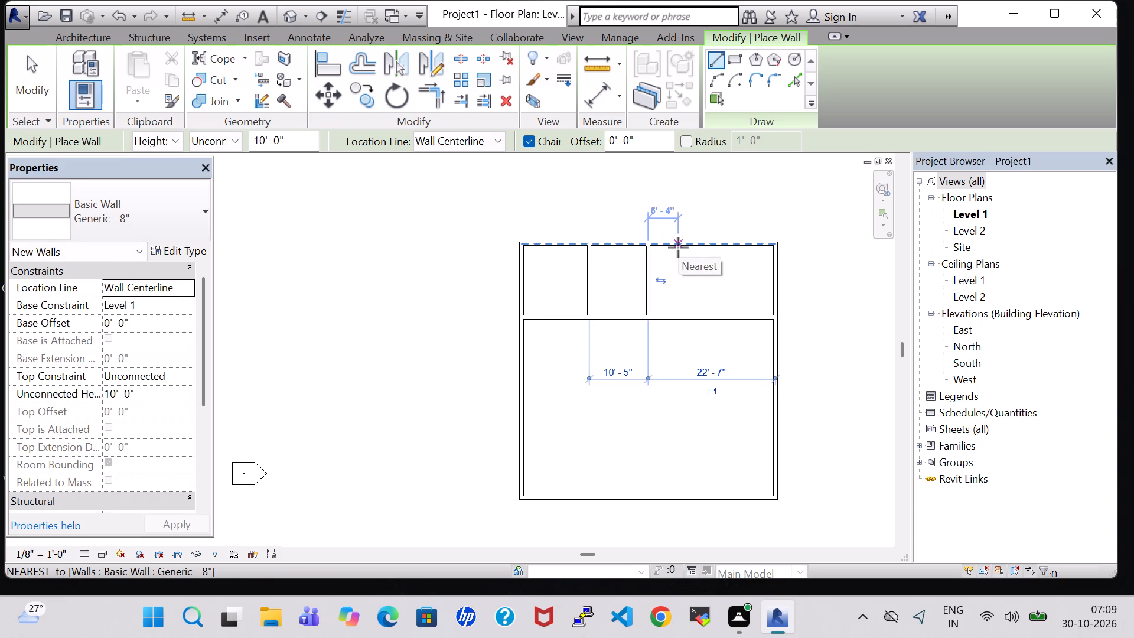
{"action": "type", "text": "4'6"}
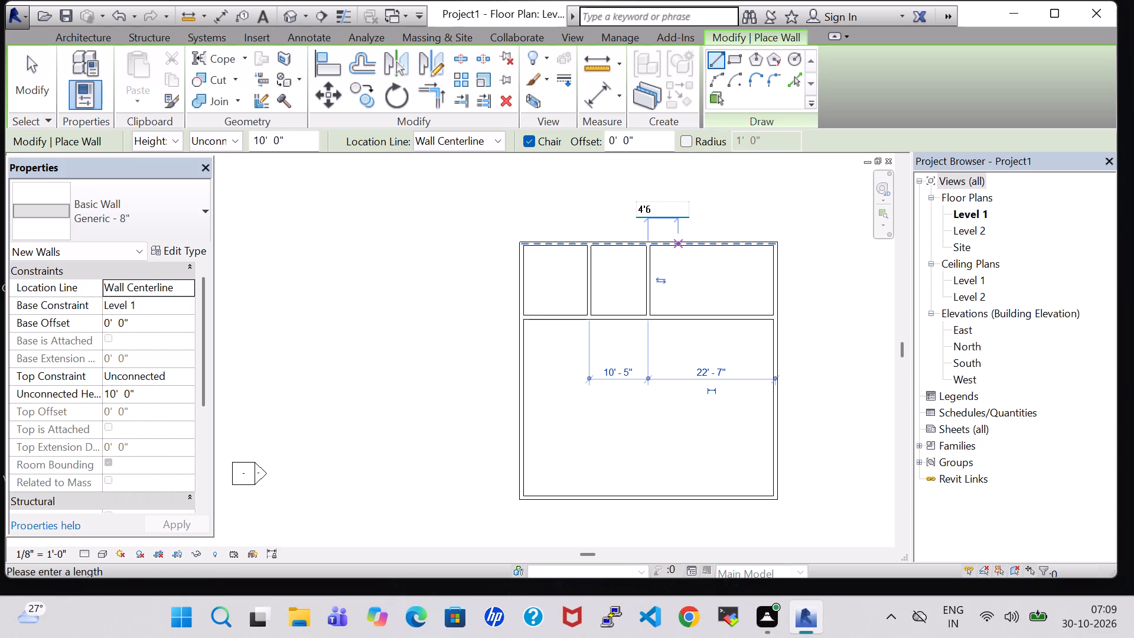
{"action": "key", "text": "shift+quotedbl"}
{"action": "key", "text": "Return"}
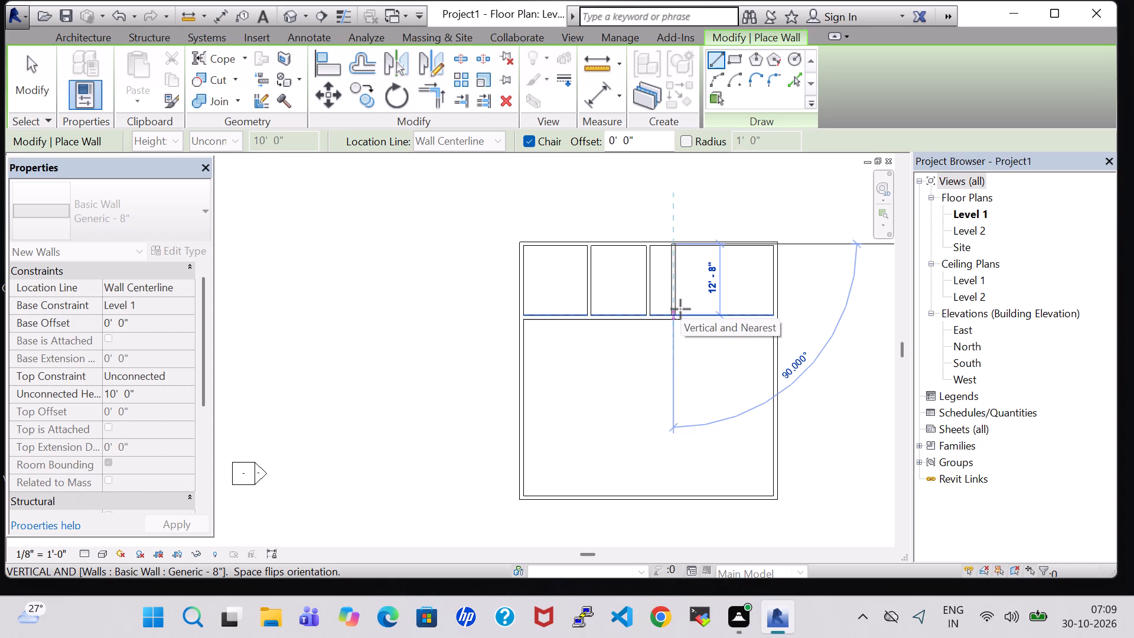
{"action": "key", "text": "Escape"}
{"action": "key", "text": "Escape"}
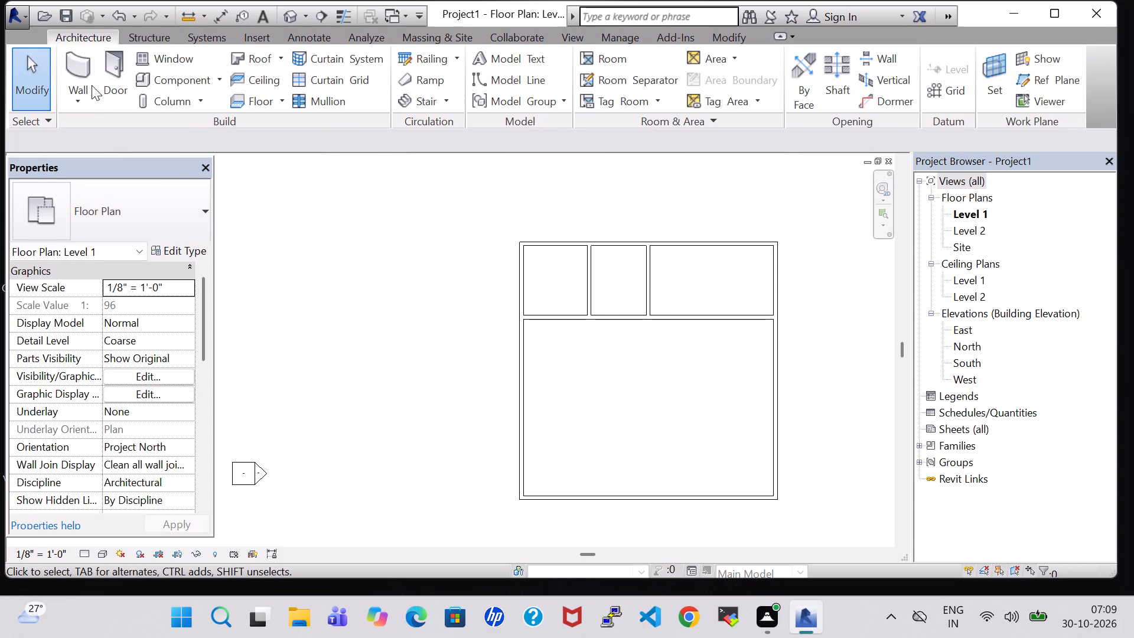
Draw a third vertical partition from the north wall to the interior wall, 5' east of the second partition.
{"action": "left_click", "coordinate": [71, 70]}
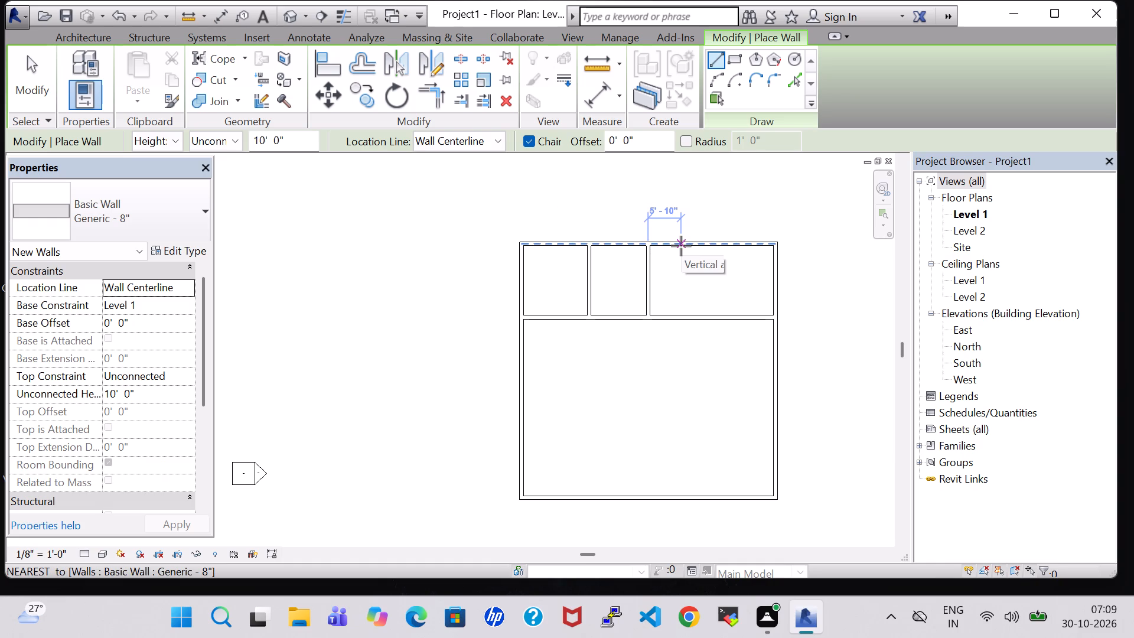
{"action": "key", "text": "5"}
{"action": "key", "text": "apostrophe"}
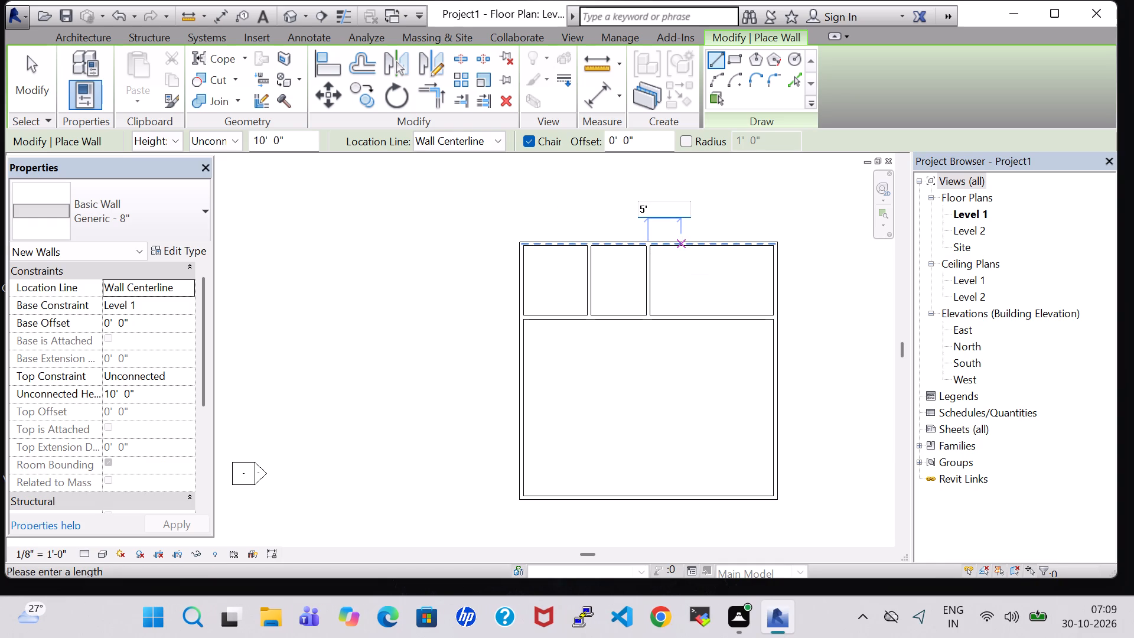
{"action": "key", "text": "Return"}
{"action": "left_click", "coordinate": [682, 320]}
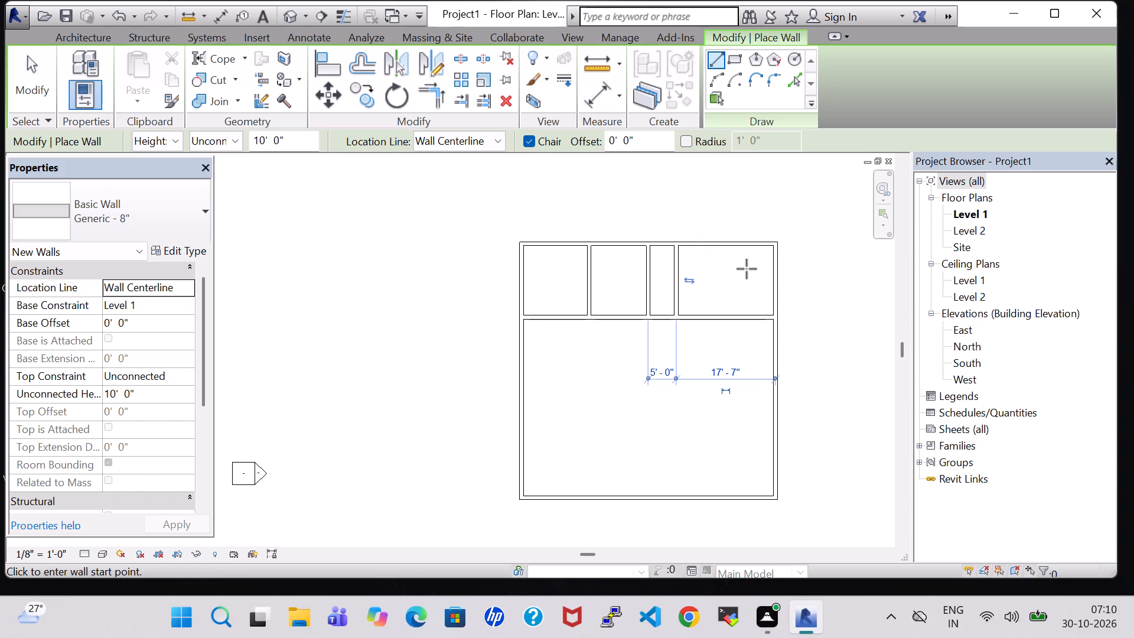
{"action": "key", "text": "Escape"}
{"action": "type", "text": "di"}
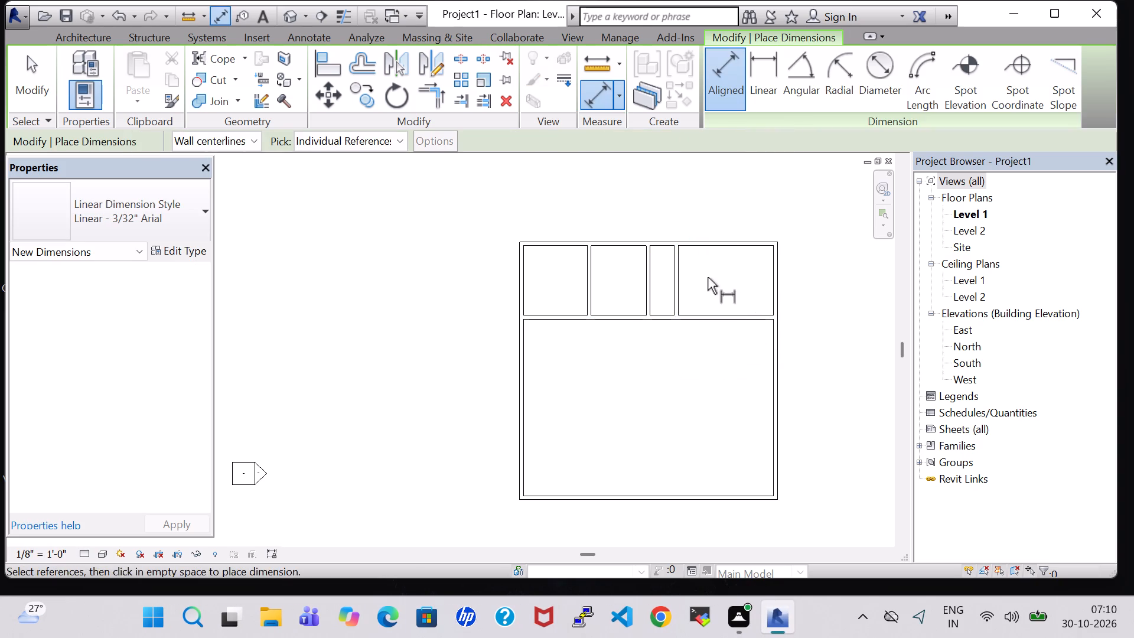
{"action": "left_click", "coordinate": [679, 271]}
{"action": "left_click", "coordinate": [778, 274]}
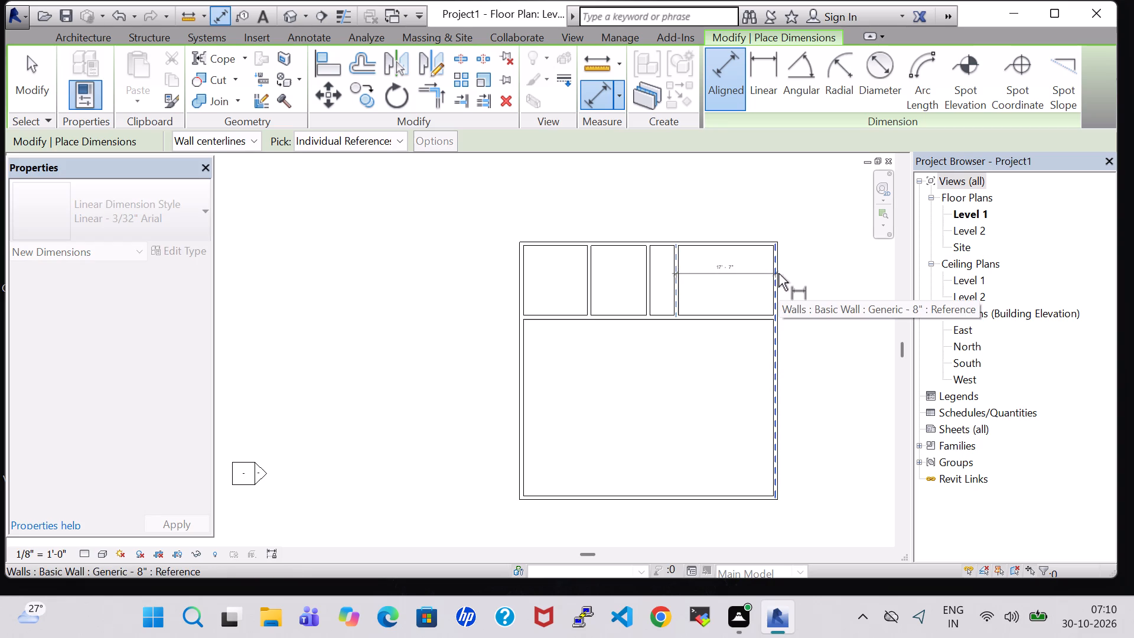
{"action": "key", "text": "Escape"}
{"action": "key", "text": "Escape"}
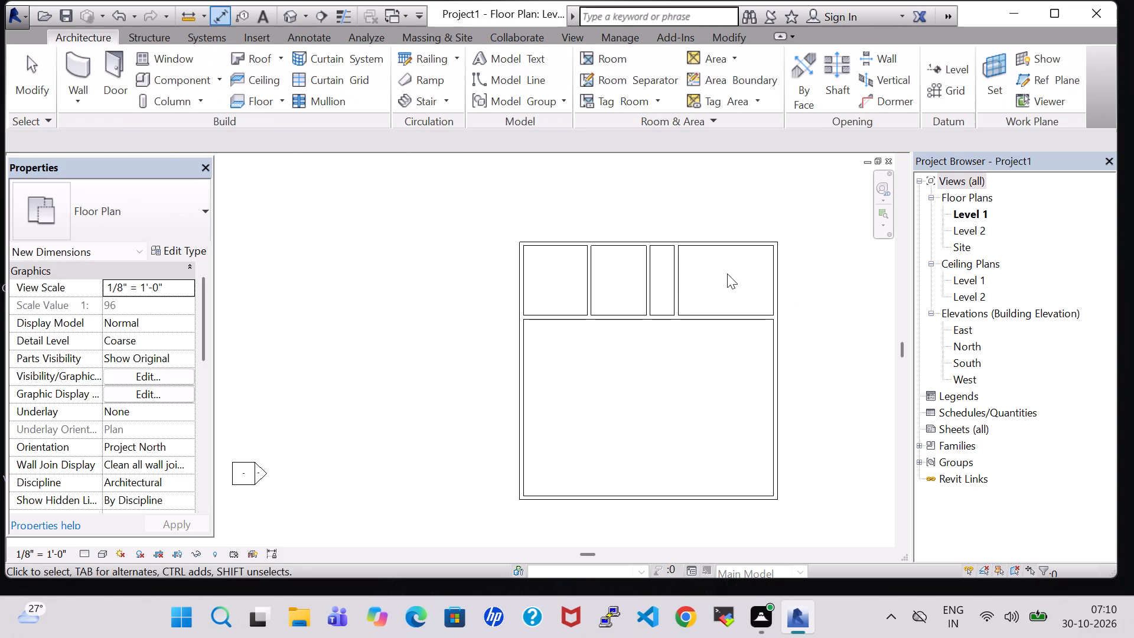
Nudge the third partition east until it stands 9'-8" from the second partition and 12'-11" from the east wall.
{"action": "left_click", "coordinate": [677, 276]}
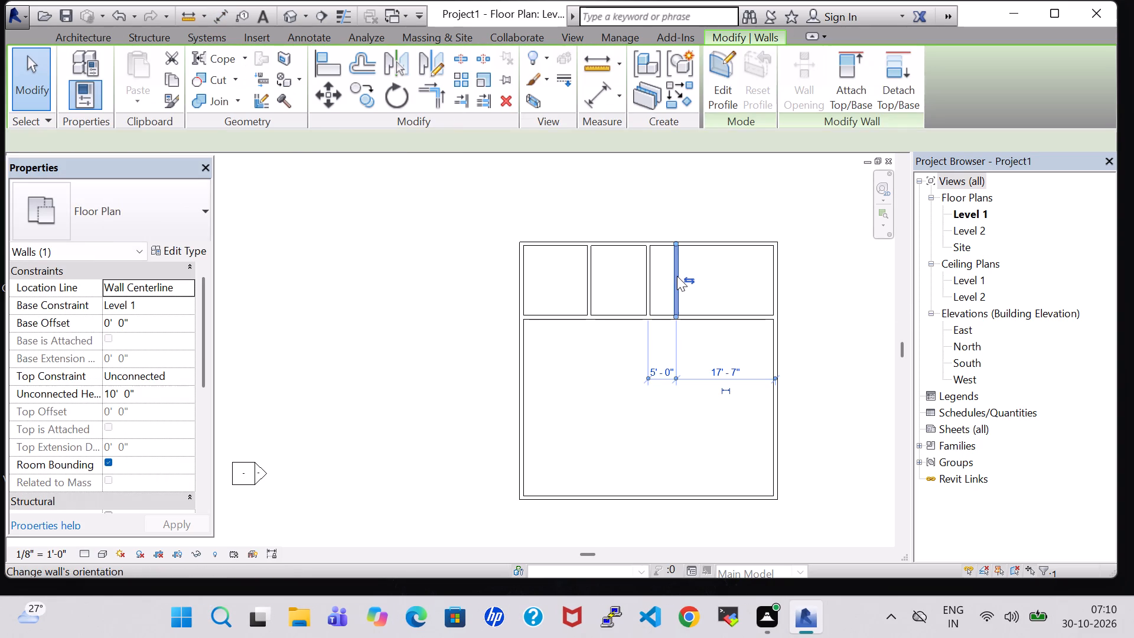
{"action": "key", "text": "Right"}
{"action": "key", "text": "Right"}
{"action": "key", "text": "Right"}
{"action": "key", "text": "Right"}
{"action": "key", "text": "Right"}
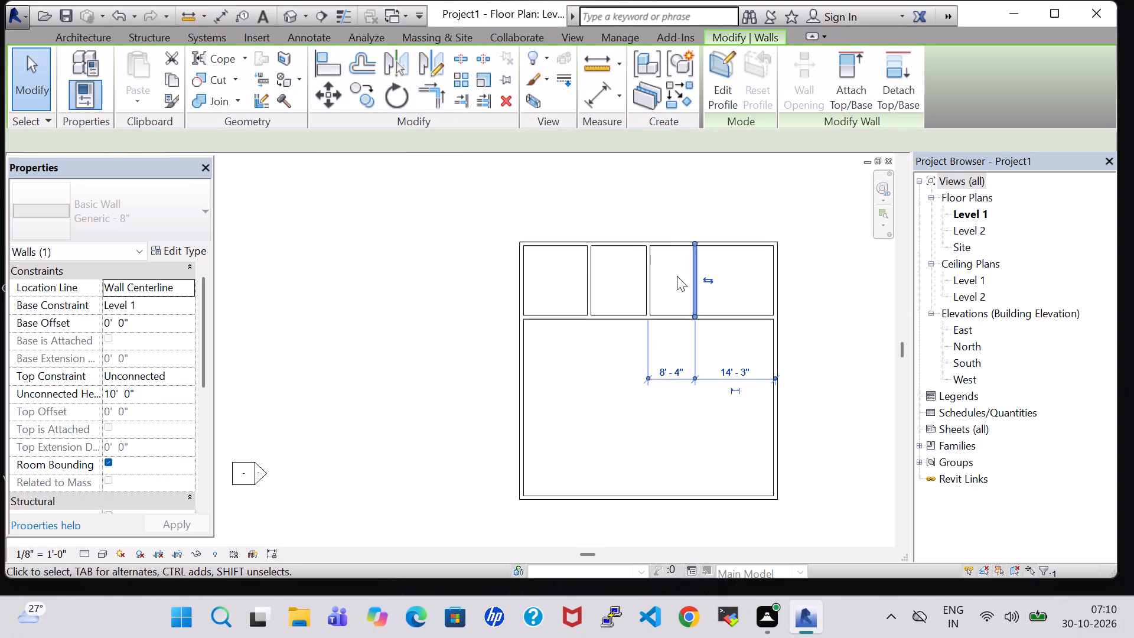
{"action": "key", "text": "Right"}
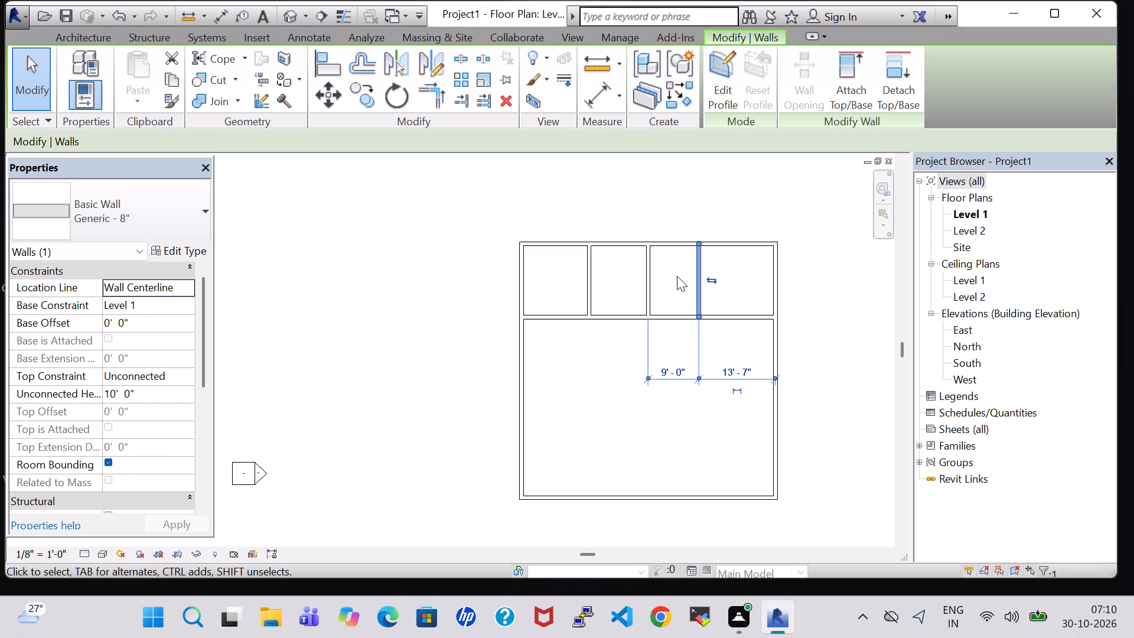
{"action": "key", "text": "Right"}
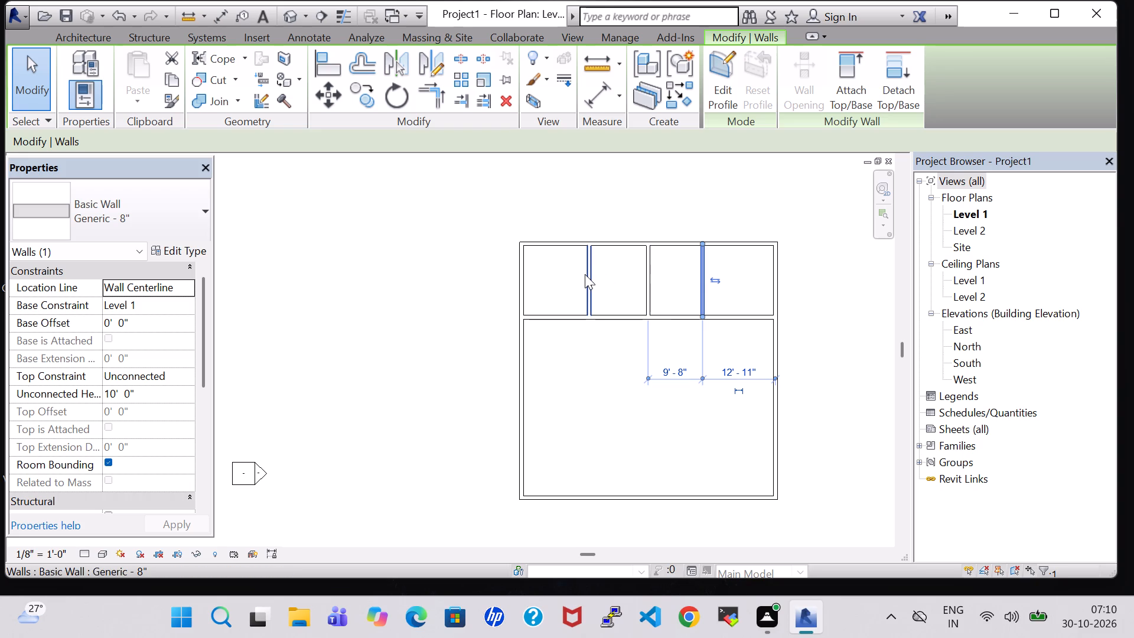
{"action": "left_click", "coordinate": [562, 273]}
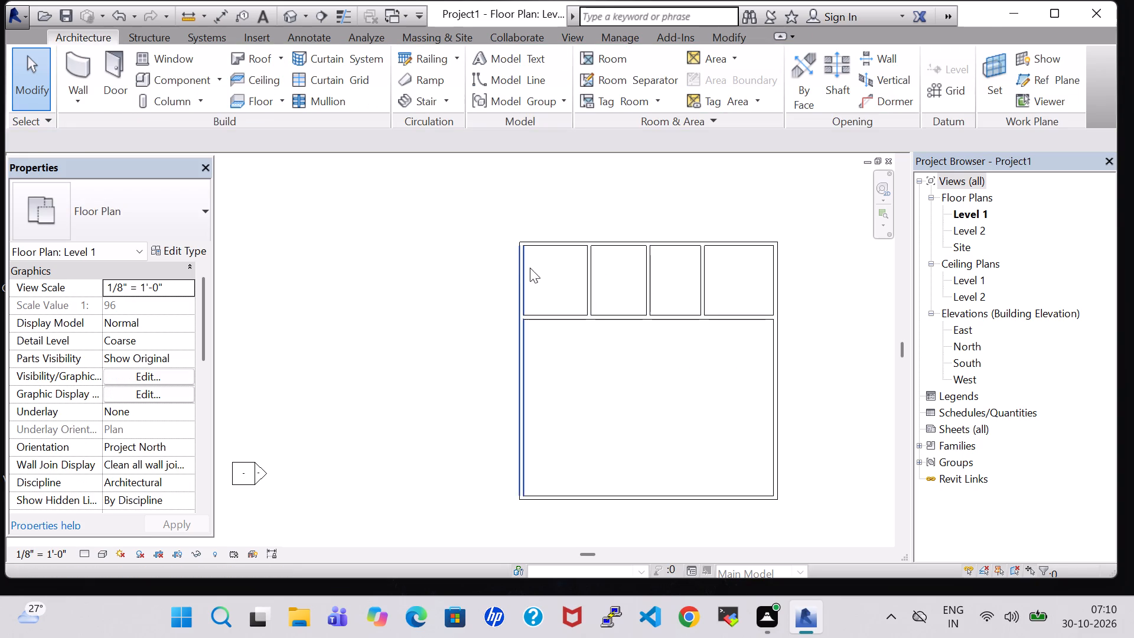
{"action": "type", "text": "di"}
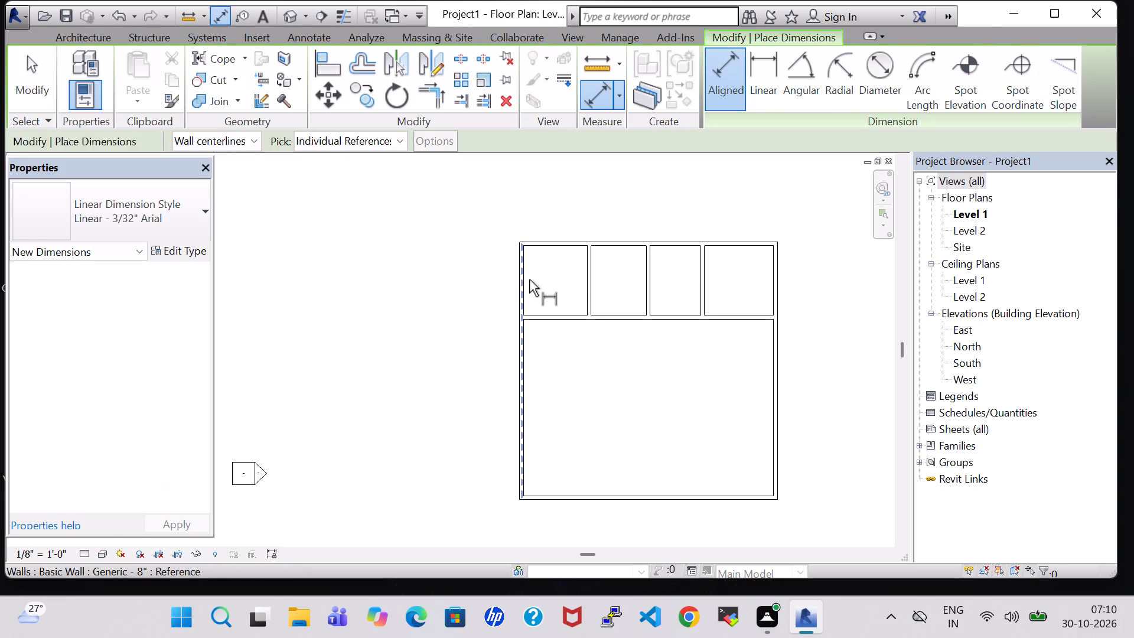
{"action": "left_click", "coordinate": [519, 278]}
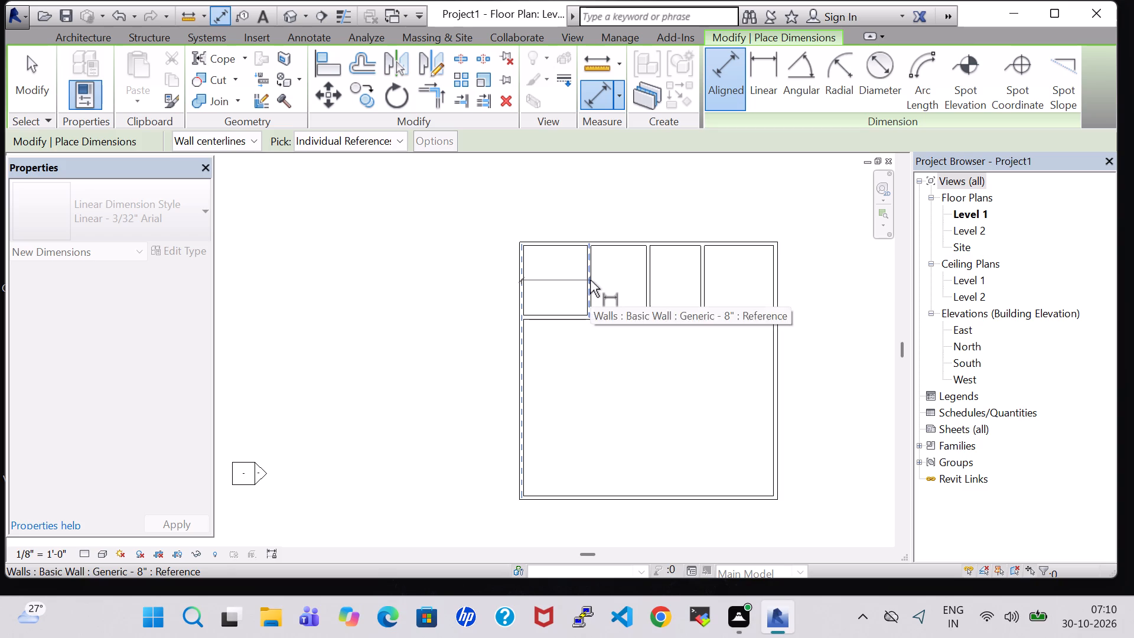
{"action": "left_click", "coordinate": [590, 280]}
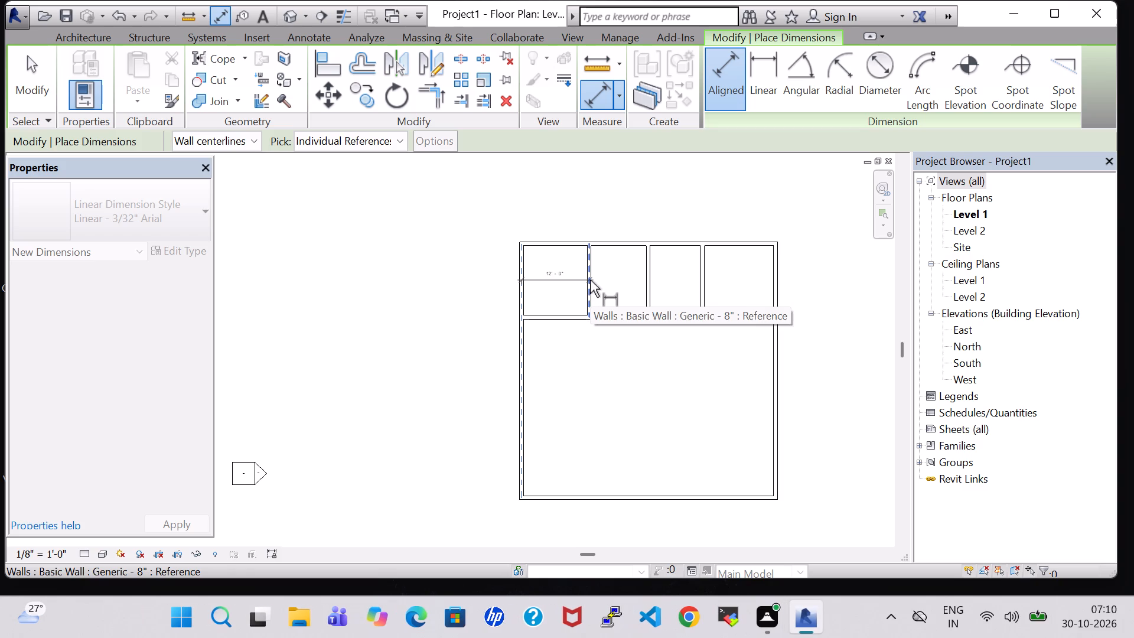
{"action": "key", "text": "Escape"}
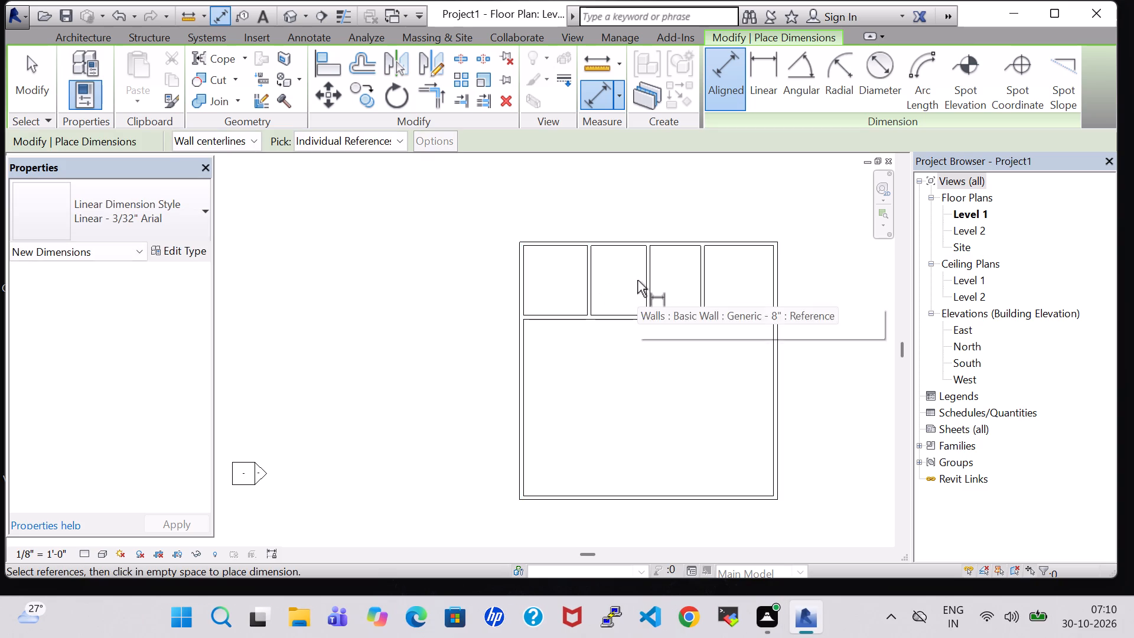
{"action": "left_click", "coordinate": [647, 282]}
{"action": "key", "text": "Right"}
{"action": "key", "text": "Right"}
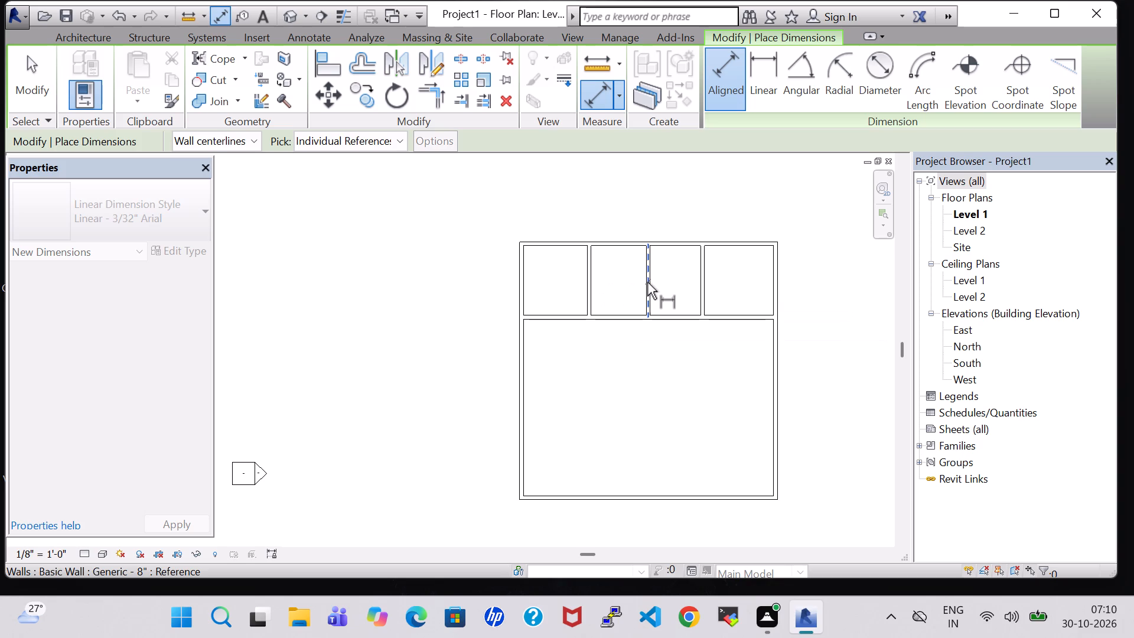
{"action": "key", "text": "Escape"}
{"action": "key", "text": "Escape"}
Nudge the second partition east until it stands 12'-5" from the first partition and 7'-8" from the third.
{"action": "left_click", "coordinate": [649, 262]}
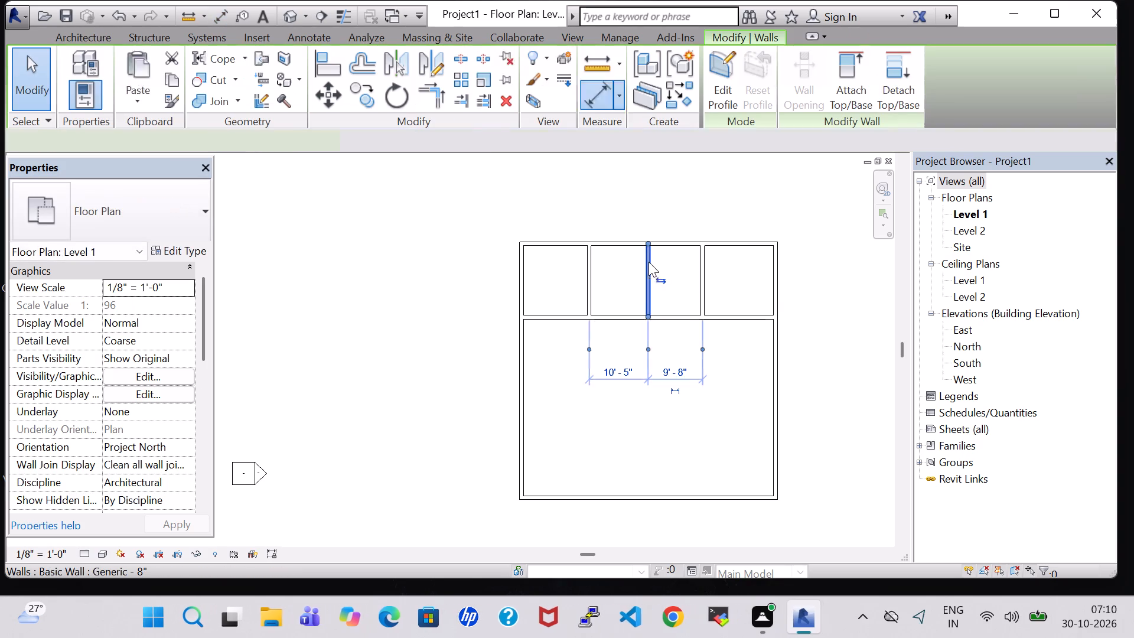
{"action": "key", "text": "Right"}
{"action": "key", "text": "Right"}
{"action": "key", "text": "Right"}
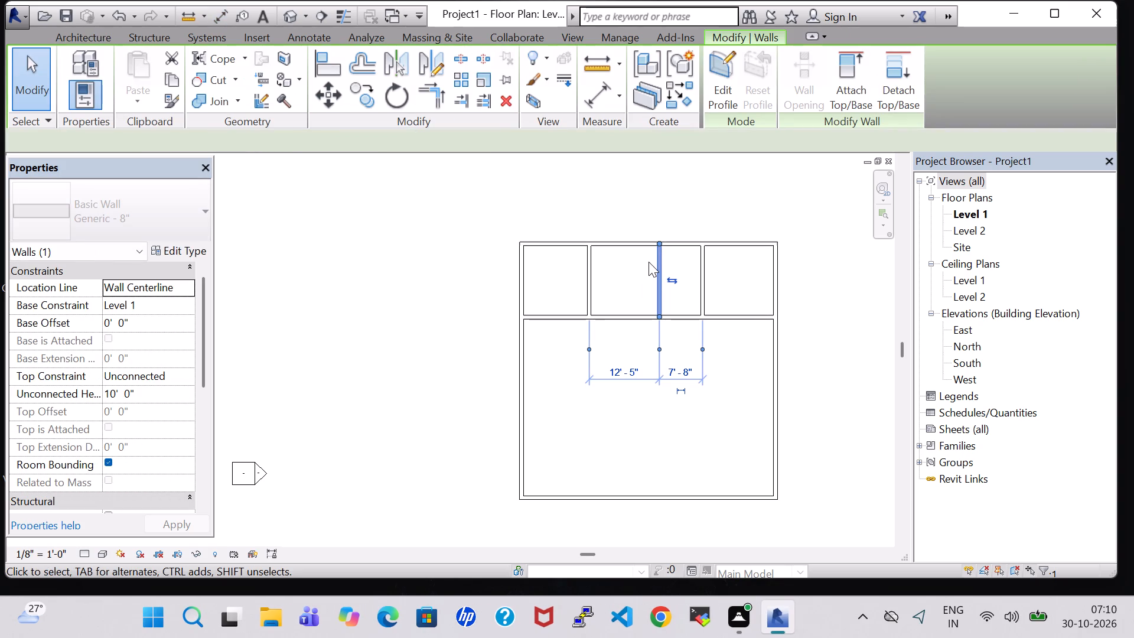
{"action": "left_click", "coordinate": [728, 351]}
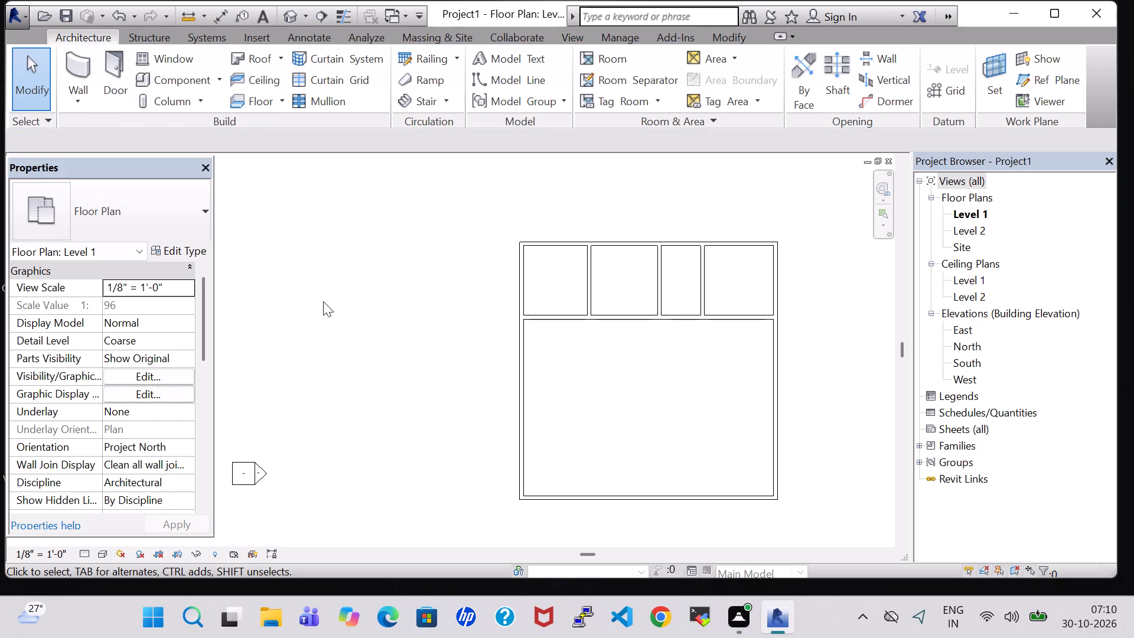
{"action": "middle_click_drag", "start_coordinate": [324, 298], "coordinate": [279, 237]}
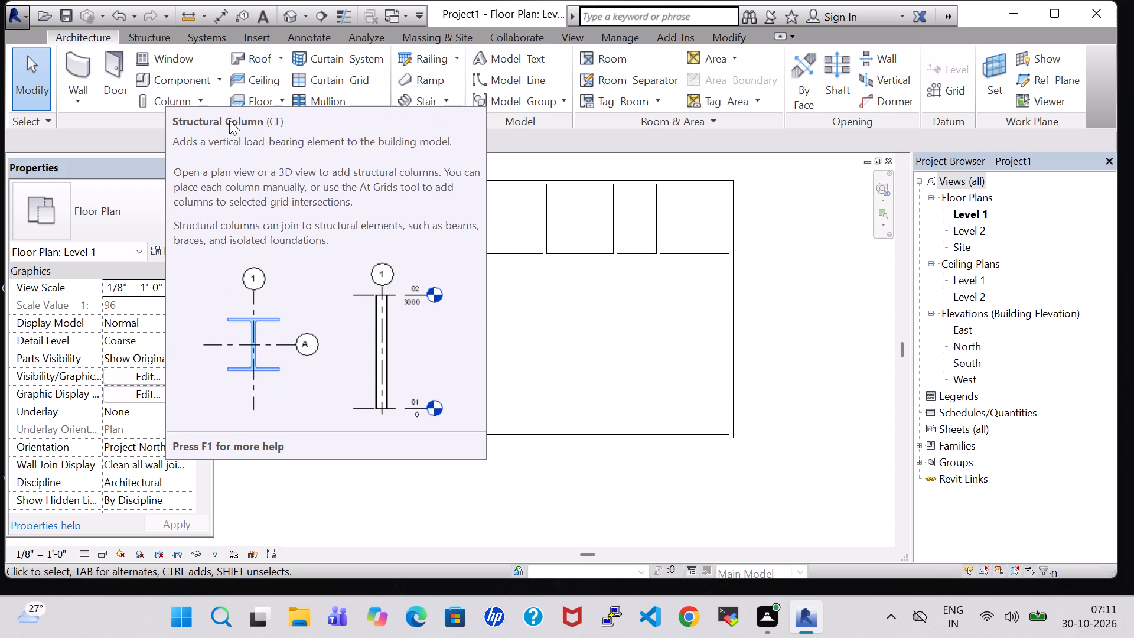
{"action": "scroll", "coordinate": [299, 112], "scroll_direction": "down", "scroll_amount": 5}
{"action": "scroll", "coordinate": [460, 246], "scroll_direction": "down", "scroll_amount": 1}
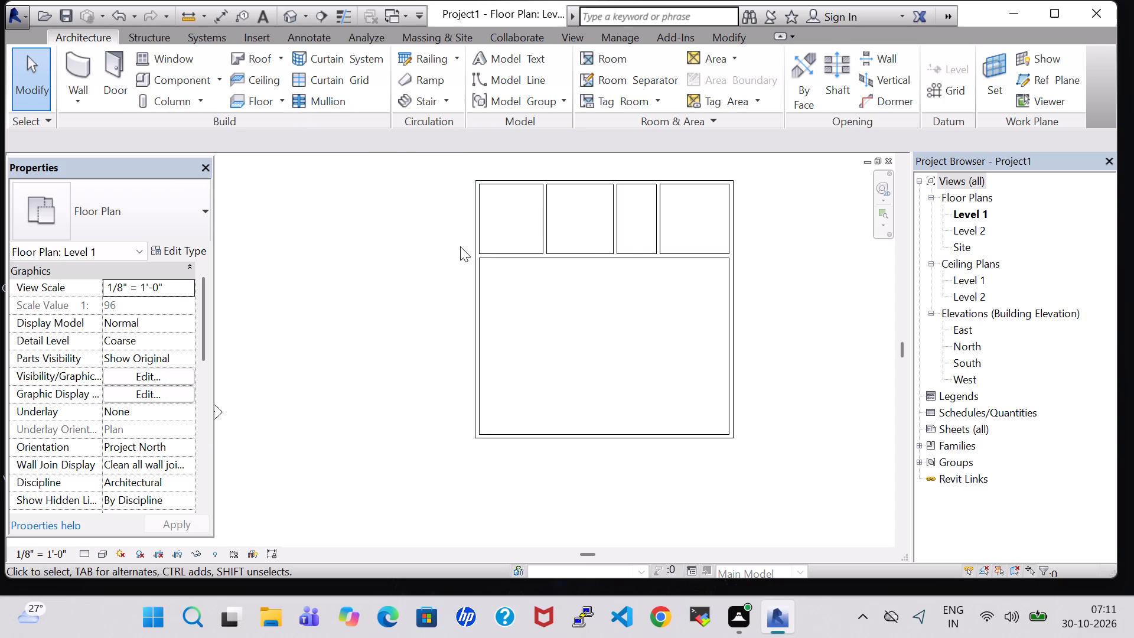
Draw a vertical partition 3' east of the west wall, running from the north wall down to the horizontal interior wall.
{"action": "scroll", "coordinate": [460, 246], "scroll_direction": "down", "scroll_amount": 1}
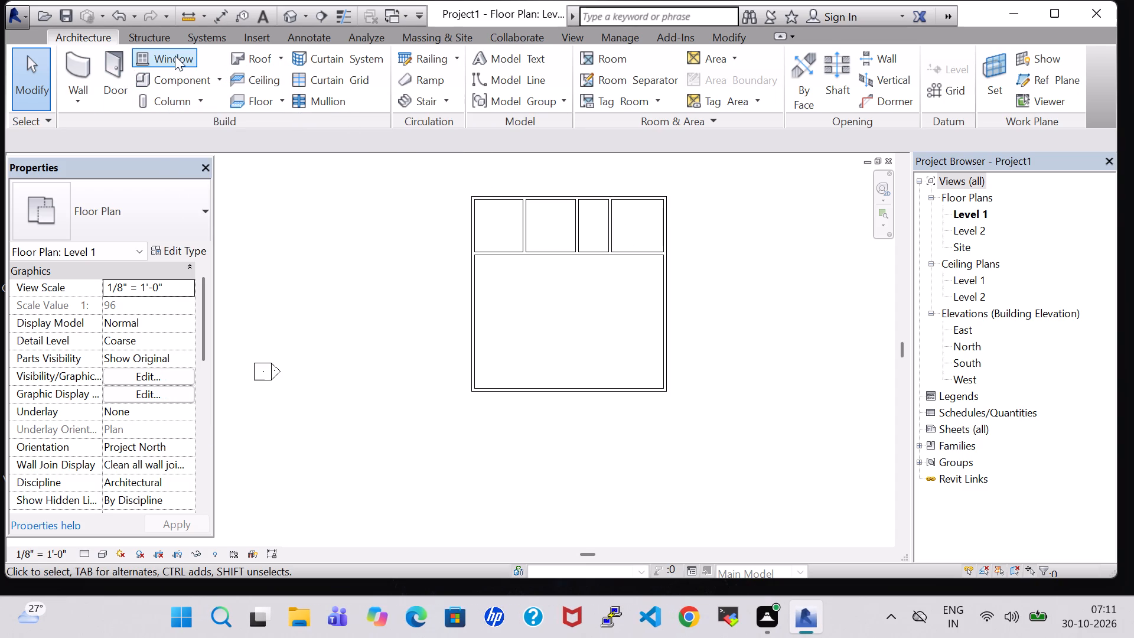
{"action": "left_click", "coordinate": [79, 56]}
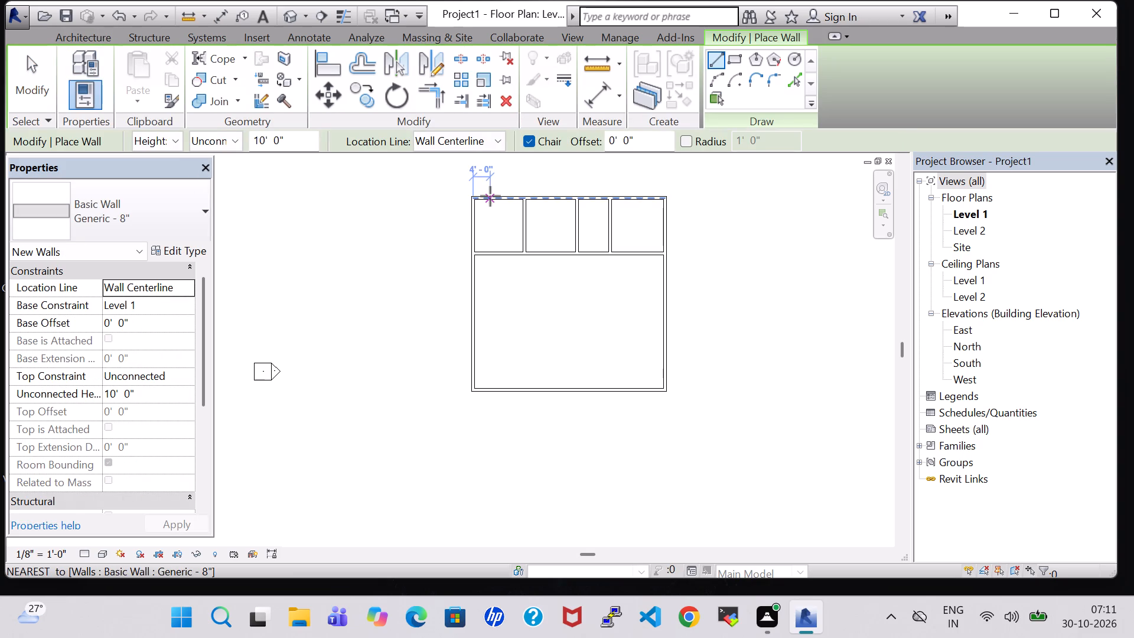
{"action": "scroll", "coordinate": [490, 196], "scroll_direction": "up", "scroll_amount": 5}
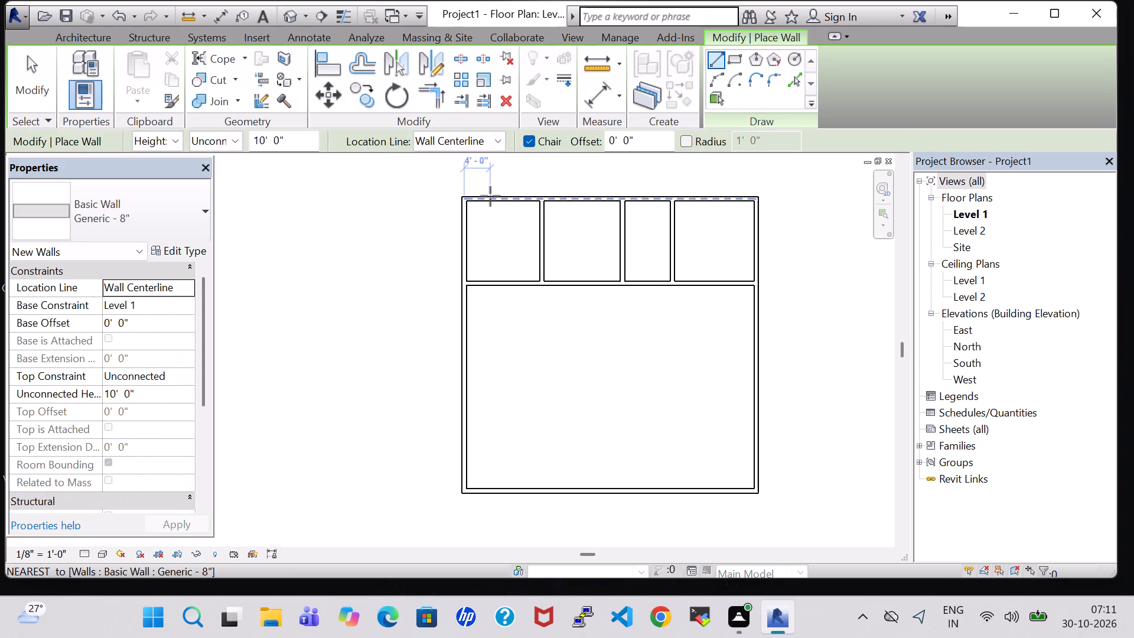
{"action": "scroll", "coordinate": [490, 196], "scroll_direction": "up", "scroll_amount": 2}
{"action": "middle_click_drag", "start_coordinate": [468, 204], "coordinate": [472, 259]}
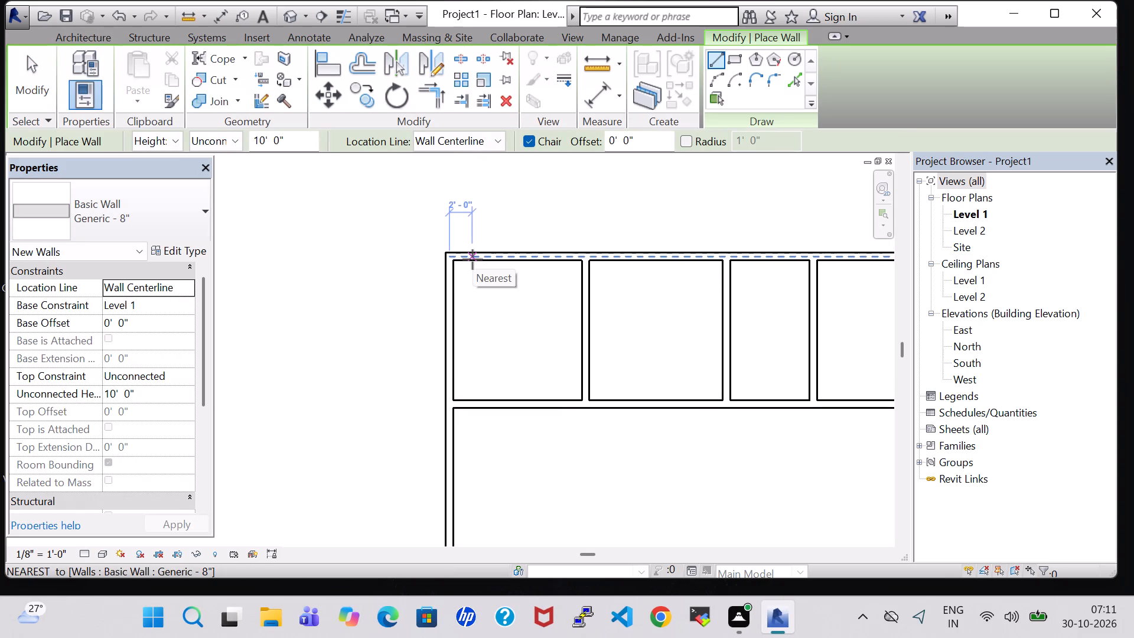
{"action": "key", "text": "3"}
{"action": "key", "text": "apostrophe"}
{"action": "key", "text": "Return"}
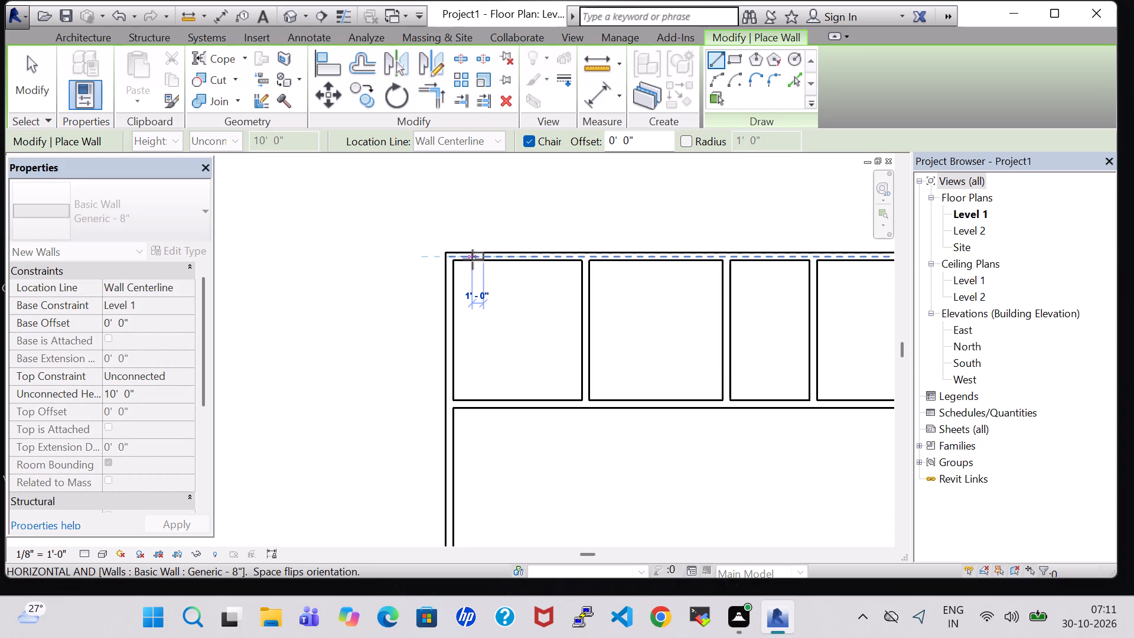
{"action": "left_click", "coordinate": [478, 399]}
{"action": "key", "text": "Escape"}
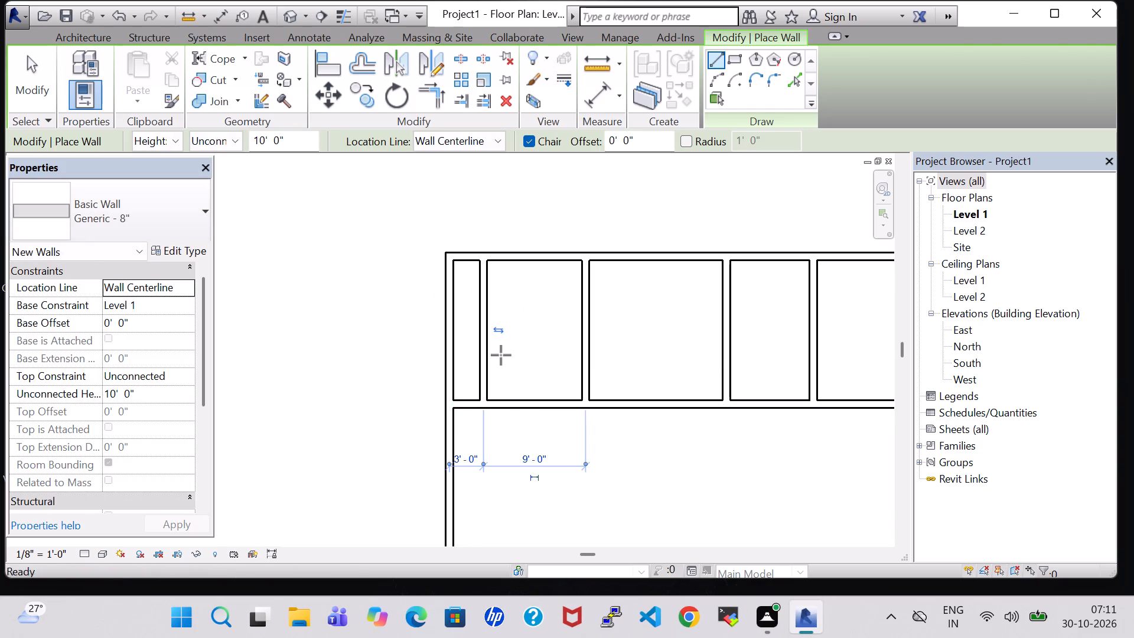
{"action": "key", "text": "Escape"}
Measure the spacing between the new west partition and the next partition to its east.
{"action": "type", "text": "di"}
{"action": "left_click", "coordinate": [489, 321]}
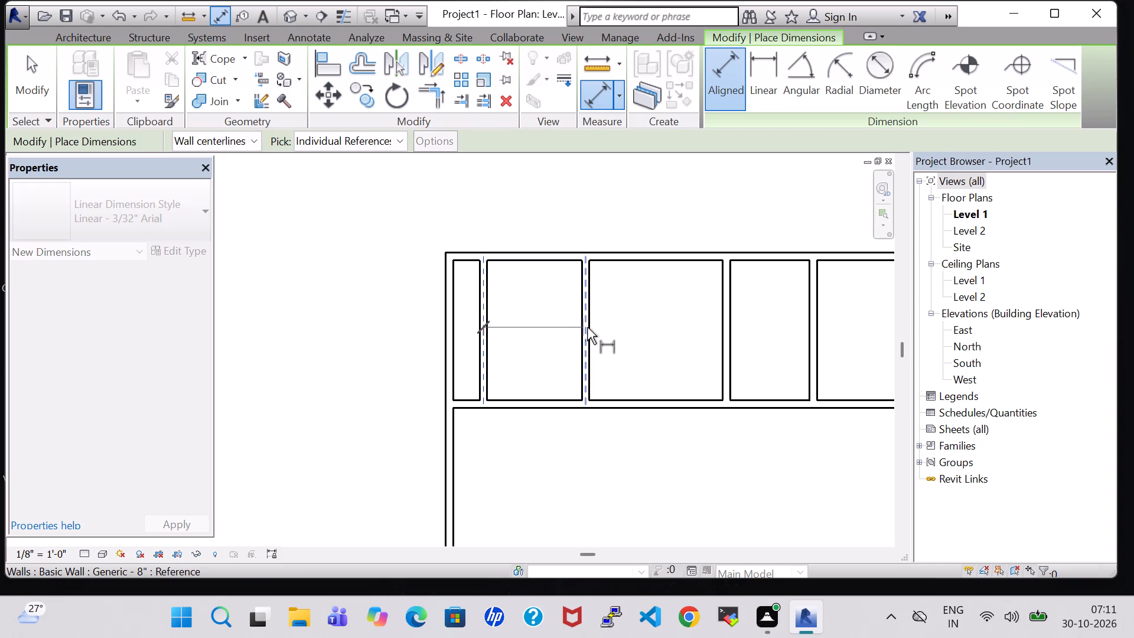
{"action": "left_click", "coordinate": [587, 327]}
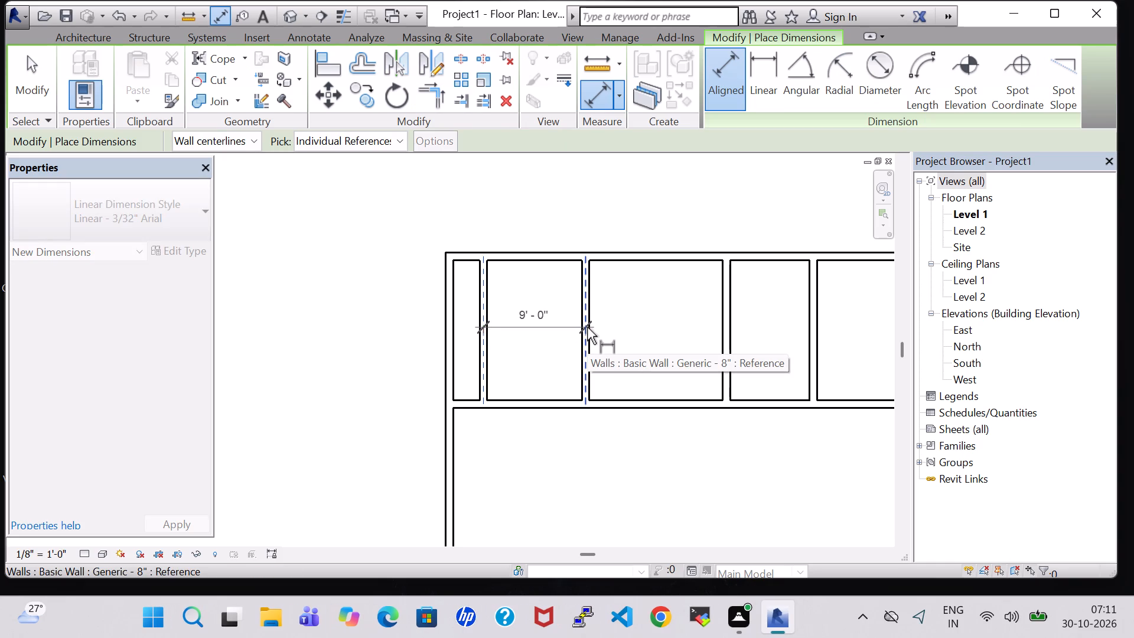
{"action": "key", "text": "Escape"}
{"action": "key", "text": "Escape"}
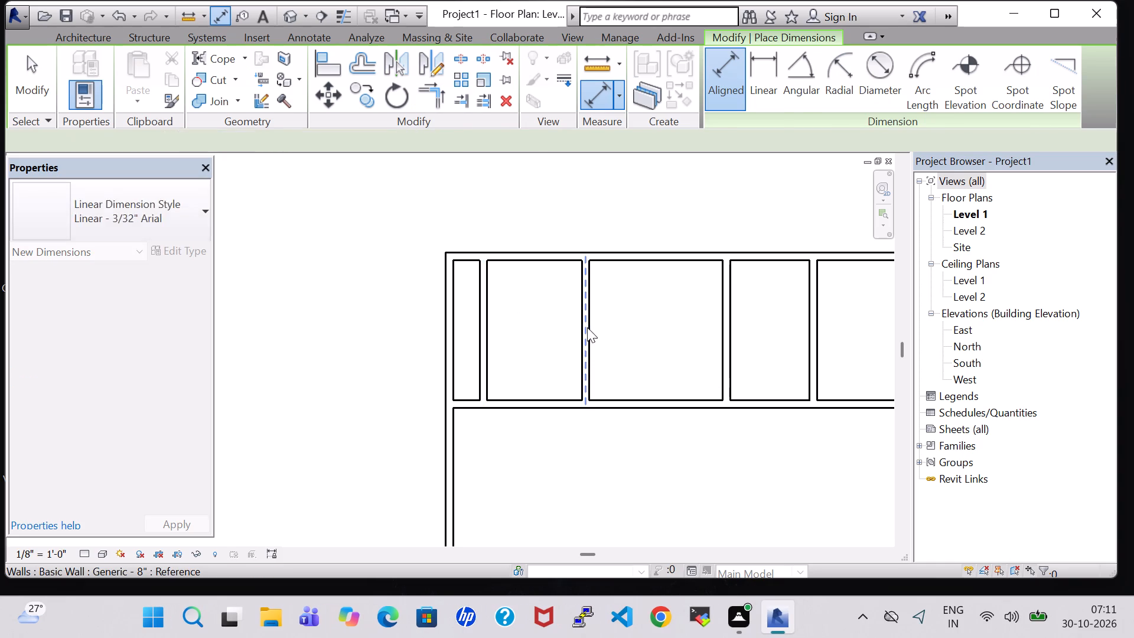
Nudge the second partition from the west wall east until it stands 12'-0" from the first and 9'-5" from the third.
{"action": "left_click", "coordinate": [587, 327]}
{"action": "key", "text": "Right"}
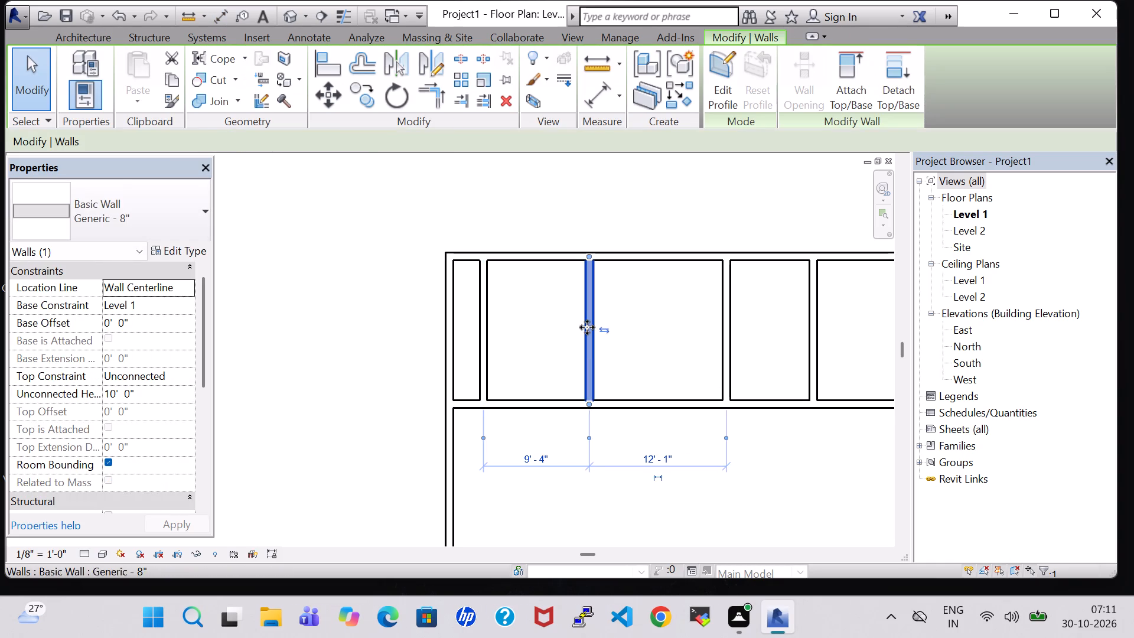
{"action": "key", "text": "Right"}
{"action": "key", "text": "Right"}
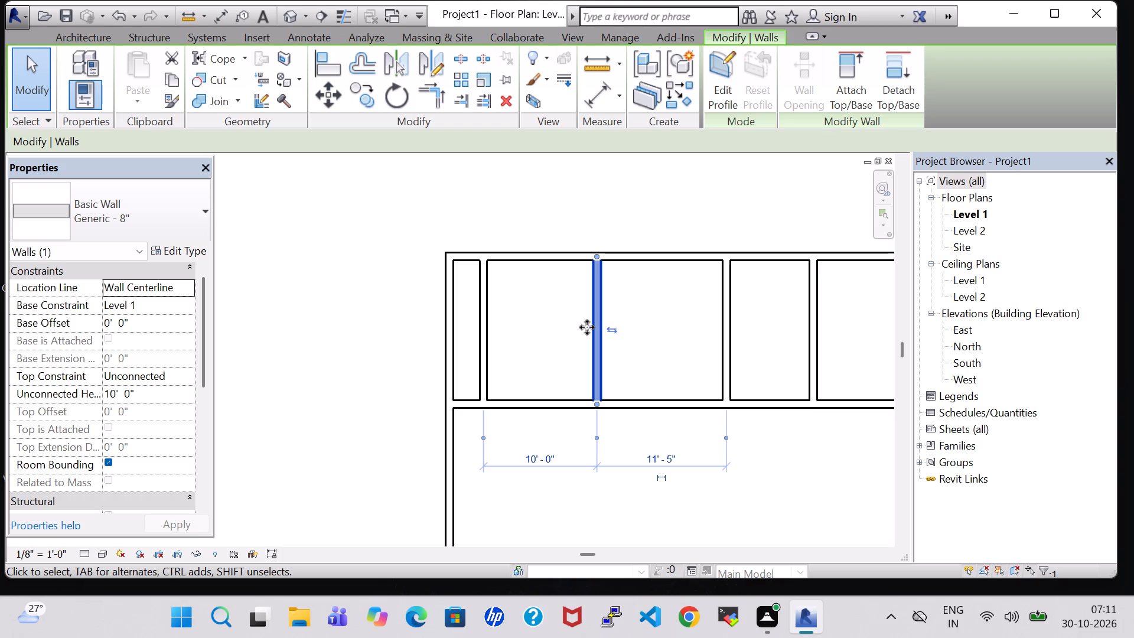
{"action": "key", "text": "Right"}
{"action": "key", "text": "Right"}
{"action": "key", "text": "Right"}
{"action": "key", "text": "Right"}
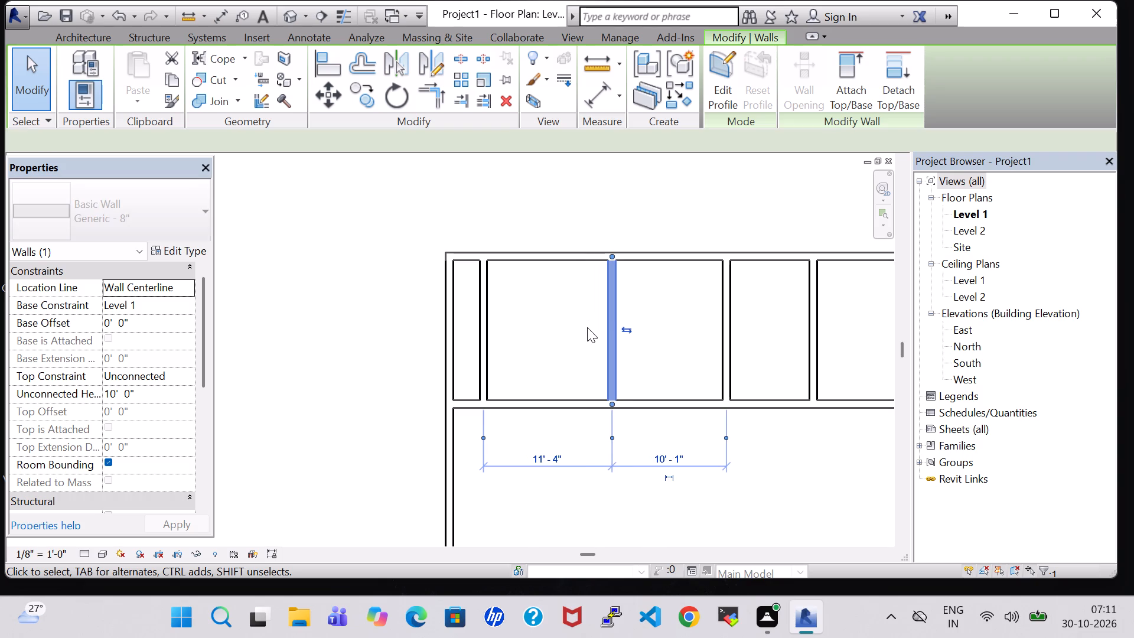
{"action": "key", "text": "Right"}
{"action": "key", "text": "Right"}
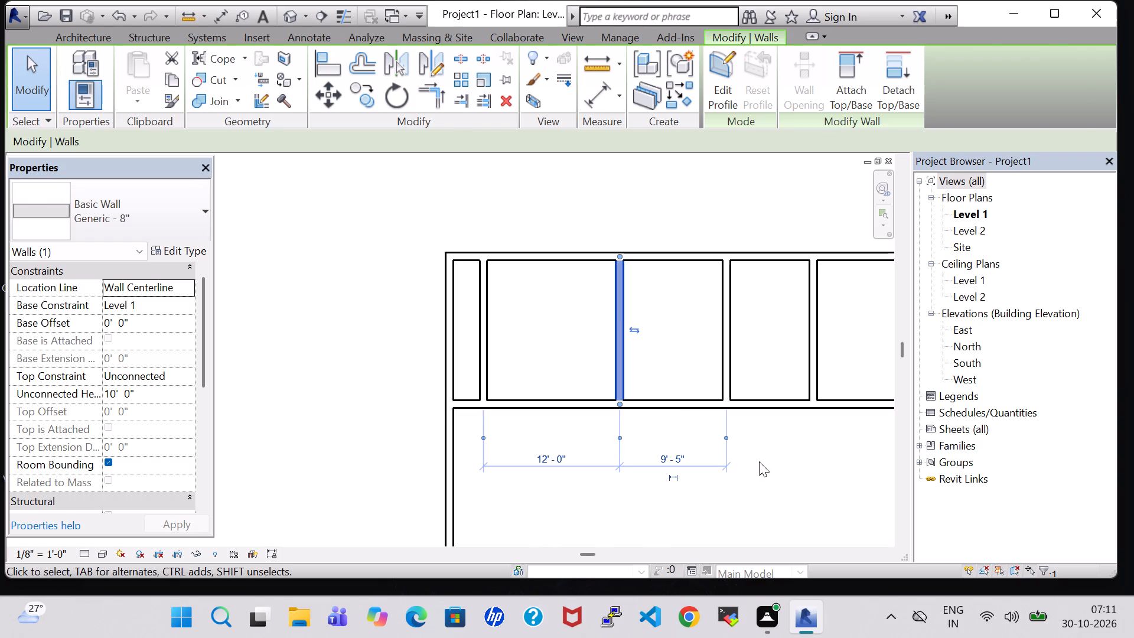
{"action": "left_click", "coordinate": [759, 461]}
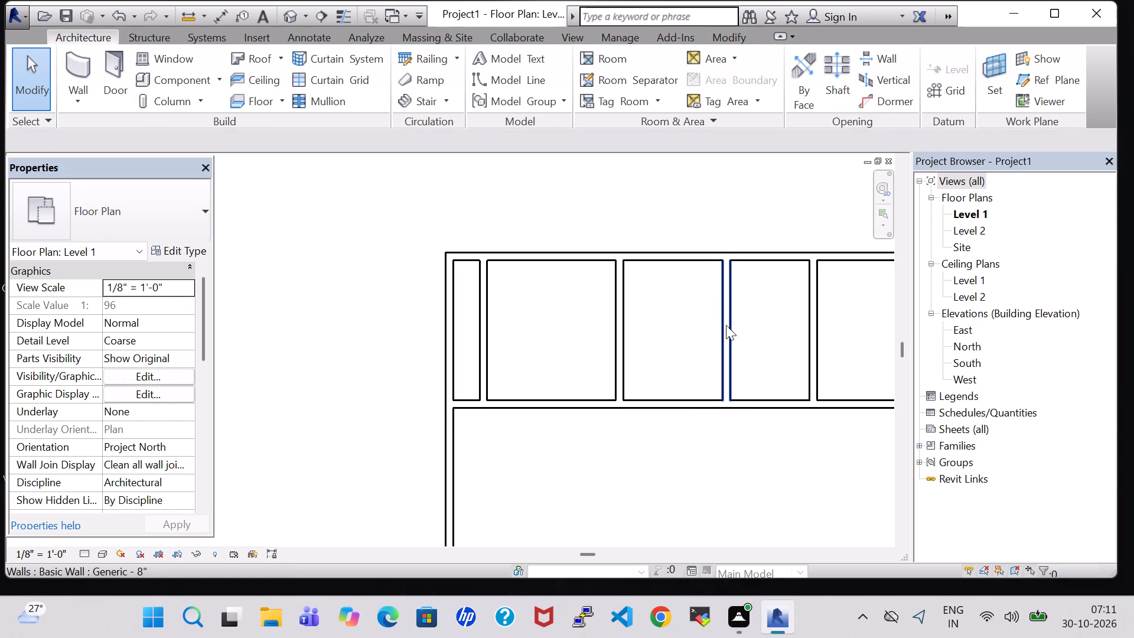
Nudge the third partition from the west wall east until it stands 10'-1" from the second and 7'-0" from the fourth.
{"action": "left_click", "coordinate": [725, 325]}
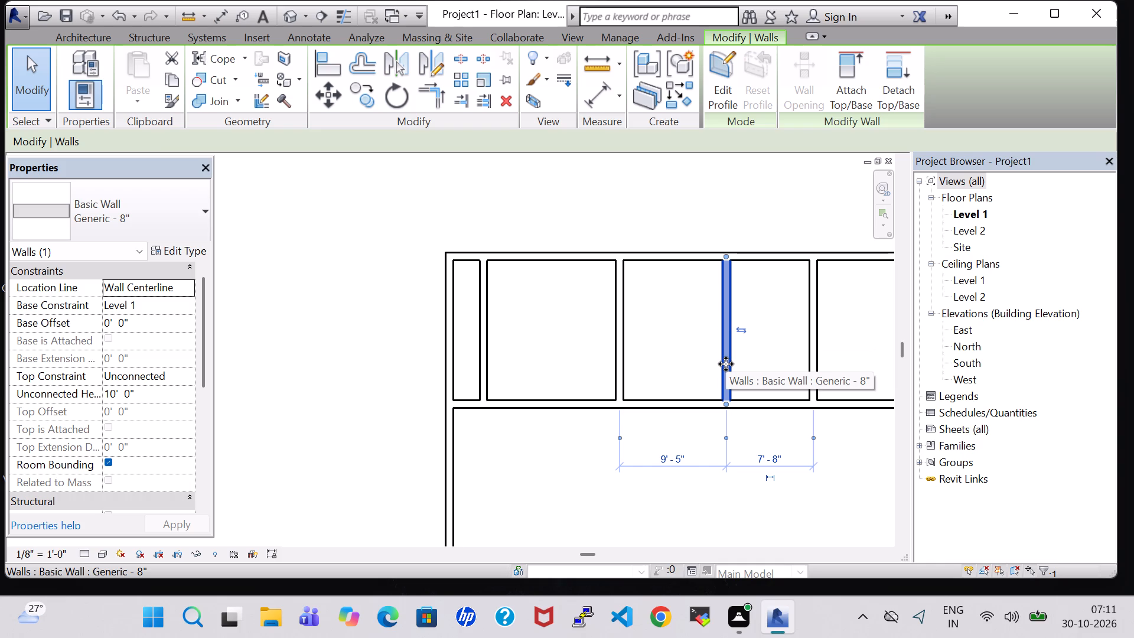
{"action": "key", "text": "Right"}
{"action": "key", "text": "Right"}
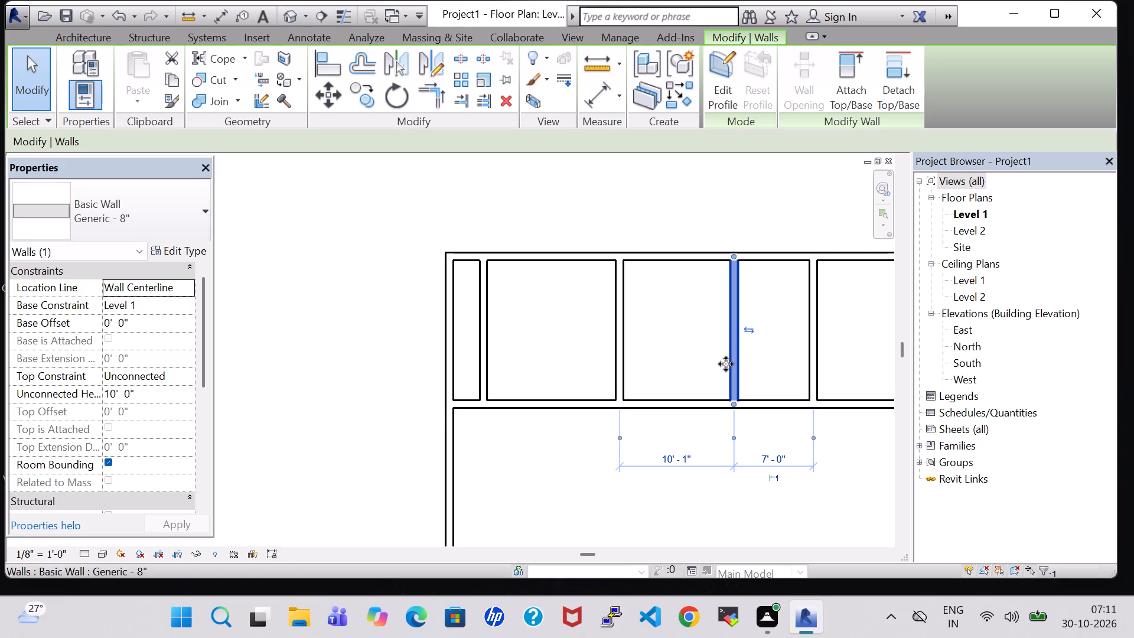
{"action": "left_click", "coordinate": [828, 446]}
Draw a vertical partition 2' west of the east wall, running from the north wall down to the horizontal interior wall.
{"action": "middle_click_drag", "start_coordinate": [828, 446], "coordinate": [597, 436]}
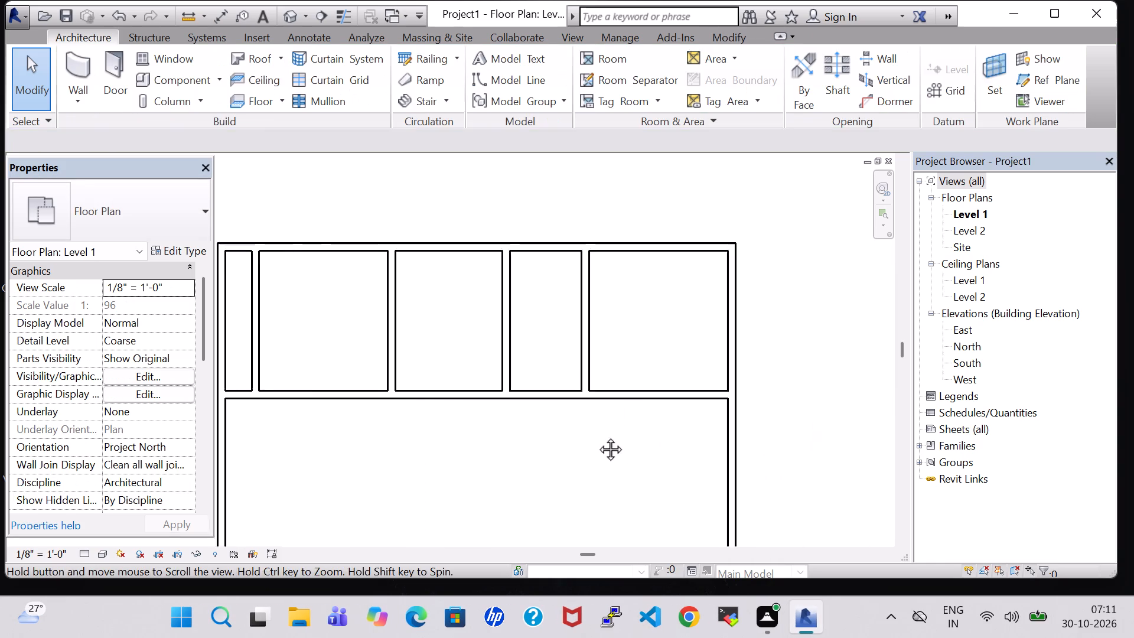
{"action": "middle_click_drag", "start_coordinate": [597, 436], "coordinate": [592, 436]}
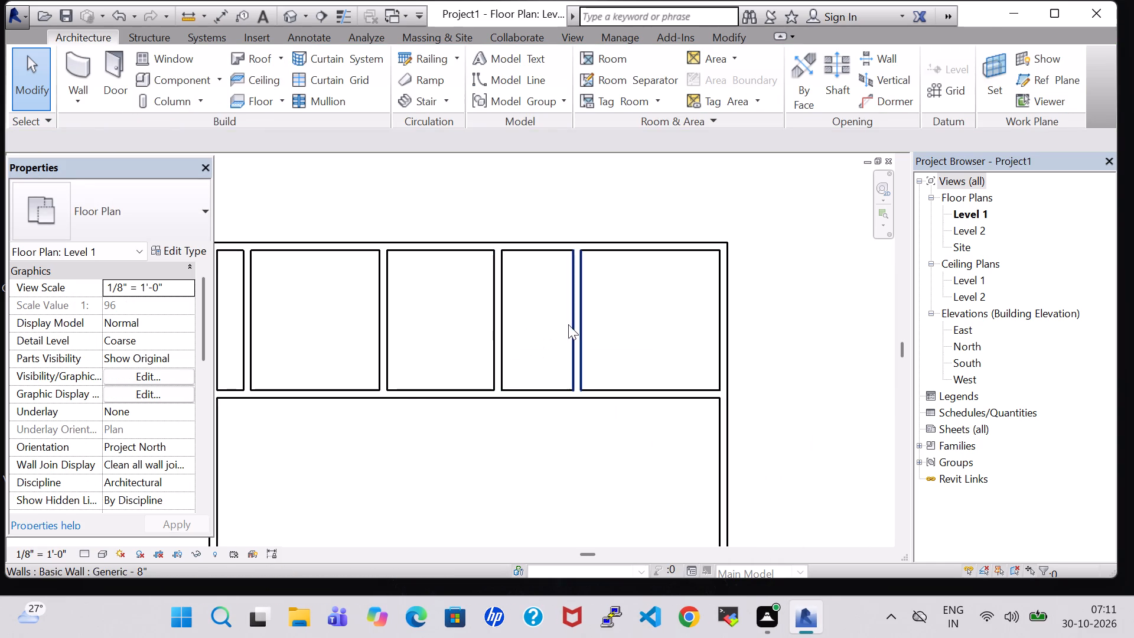
{"action": "left_click", "coordinate": [573, 324]}
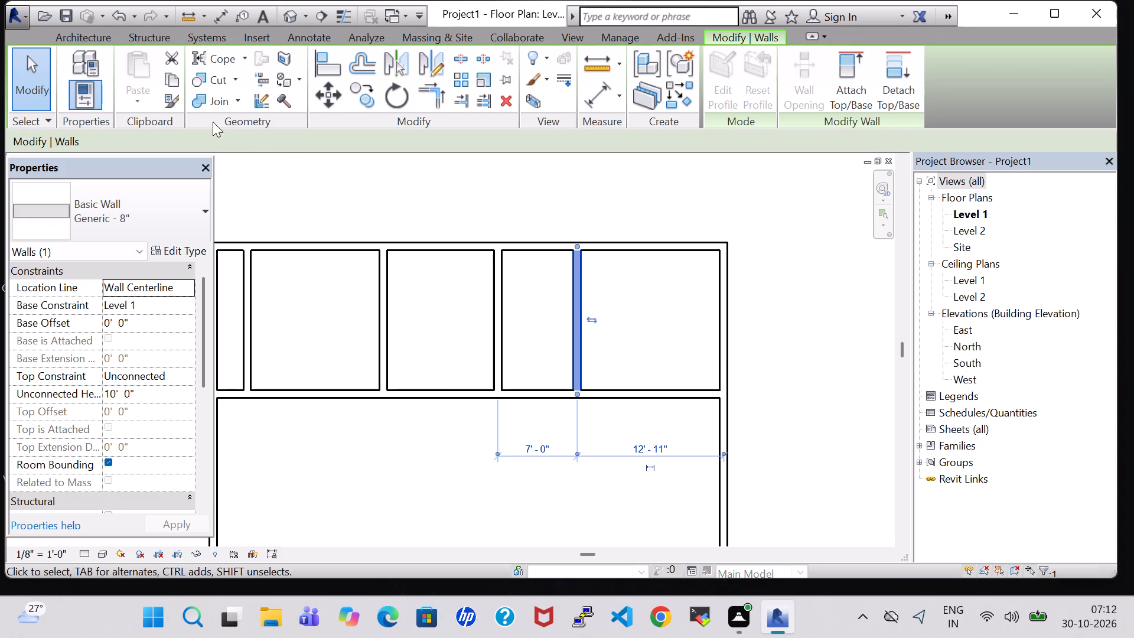
{"action": "left_click", "coordinate": [73, 37]}
{"action": "left_click", "coordinate": [80, 64]}
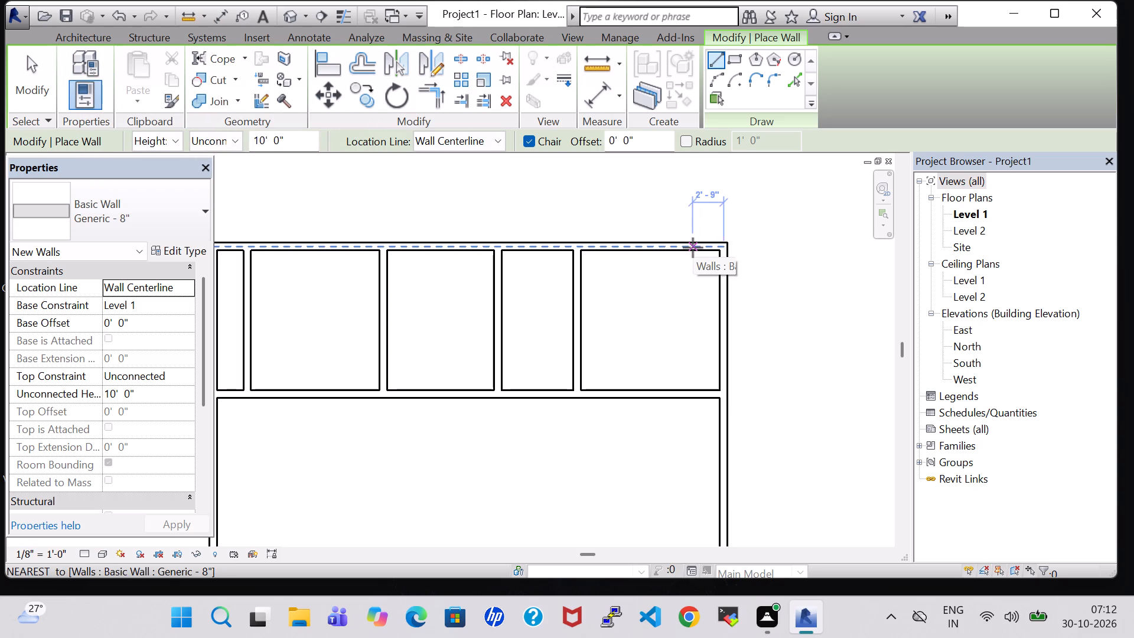
{"action": "key", "text": "2"}
{"action": "key", "text": "apostrophe"}
{"action": "key", "text": "Return"}
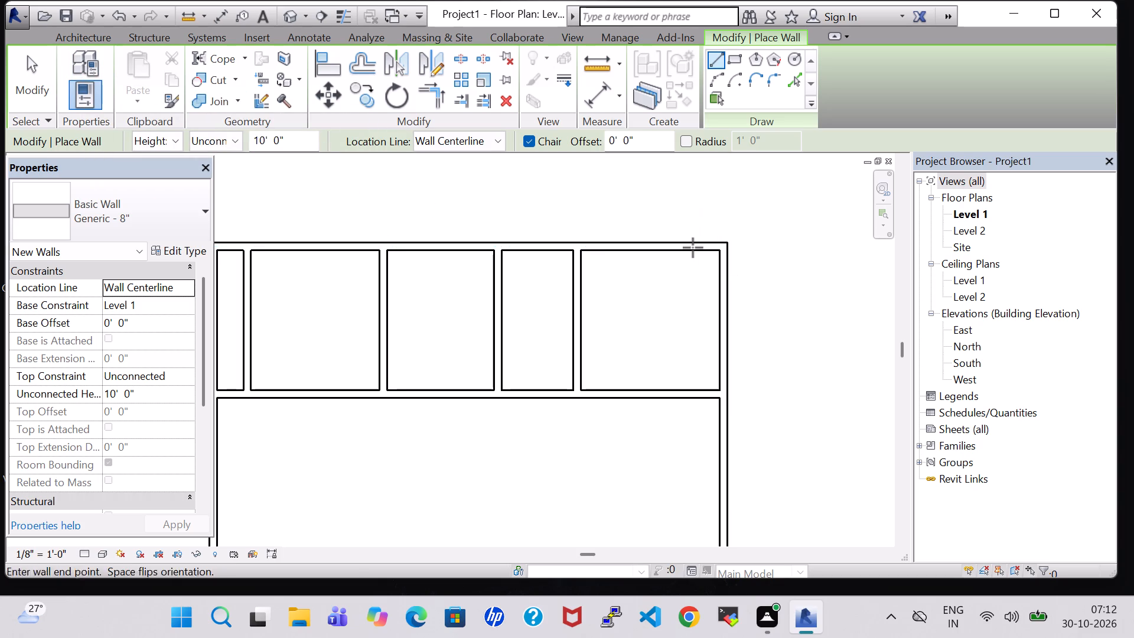
{"action": "left_click", "coordinate": [701, 393]}
{"action": "key", "text": "Escape"}
{"action": "key", "text": "Escape"}
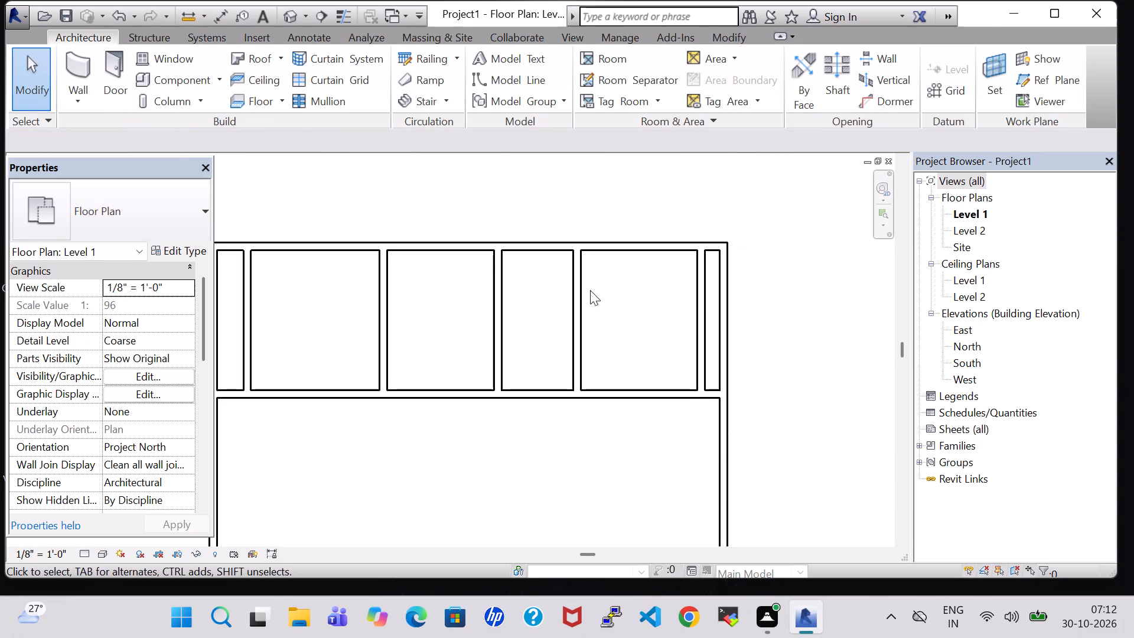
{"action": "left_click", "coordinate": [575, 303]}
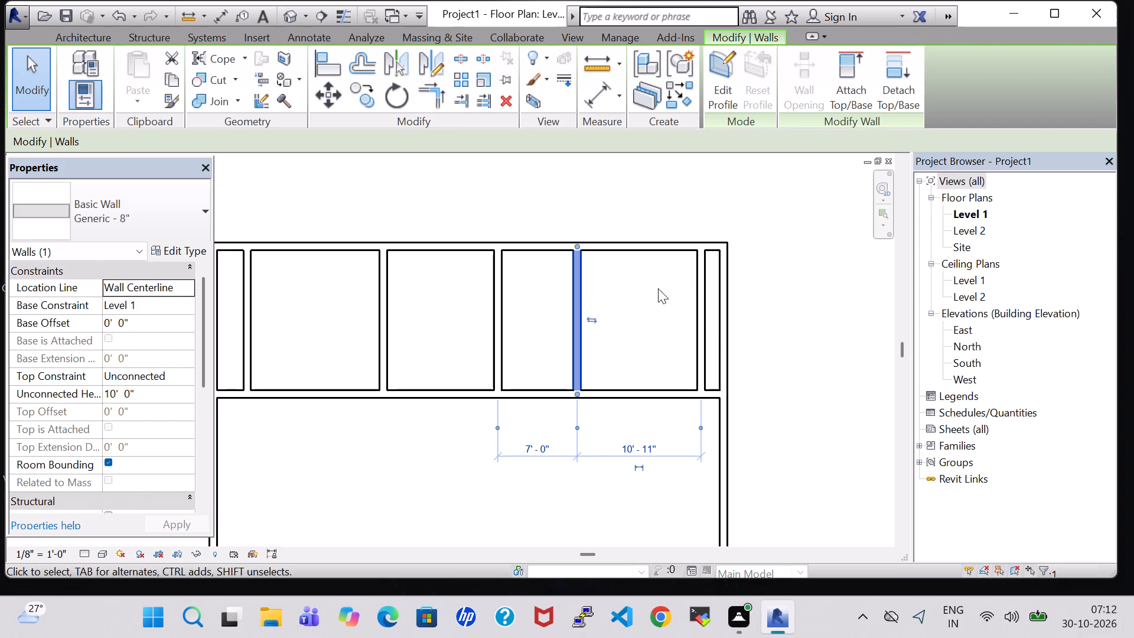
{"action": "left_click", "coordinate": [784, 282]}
Split the horizontal interior wall at the westernmost partition and delete the short segment reaching the west wall.
{"action": "scroll", "coordinate": [784, 282], "scroll_direction": "down", "scroll_amount": 5}
{"action": "middle_click_drag", "start_coordinate": [784, 282], "coordinate": [783, 261]}
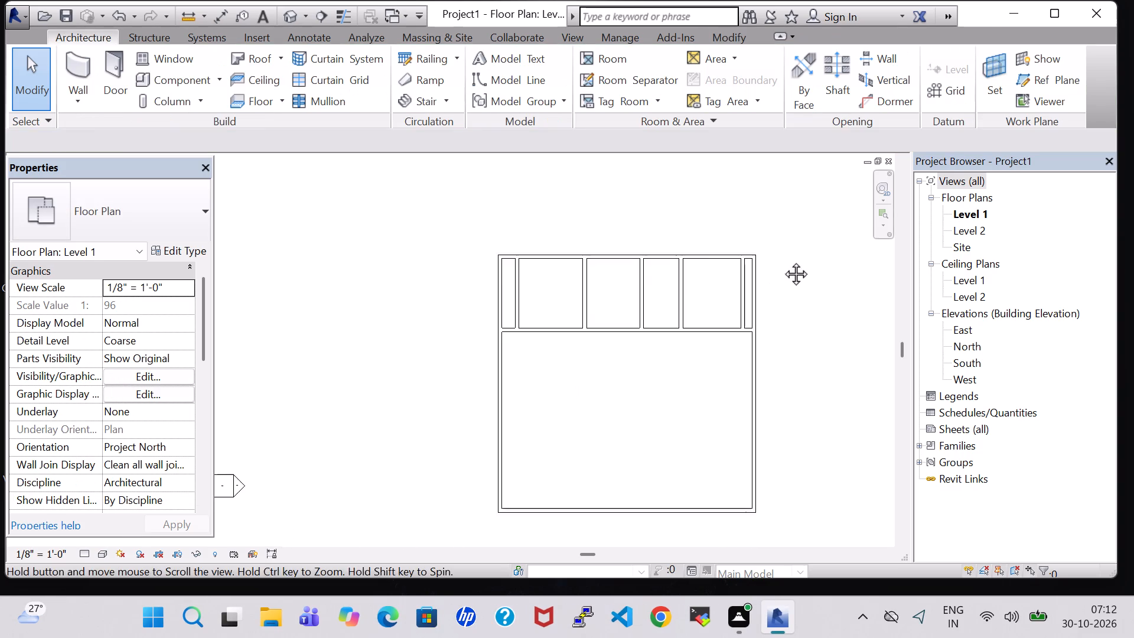
{"action": "middle_click_drag", "start_coordinate": [783, 261], "coordinate": [783, 229]}
{"action": "scroll", "coordinate": [781, 224], "scroll_direction": "up", "scroll_amount": 1}
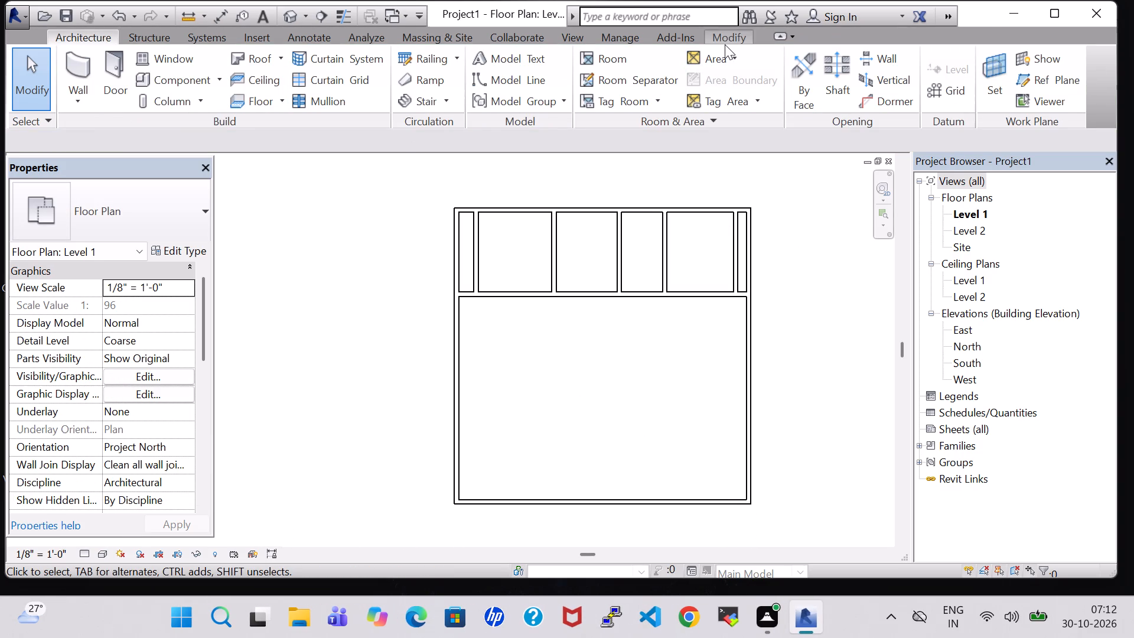
{"action": "left_click", "coordinate": [725, 44]}
{"action": "scroll", "coordinate": [581, 190], "scroll_direction": "up", "scroll_amount": 6}
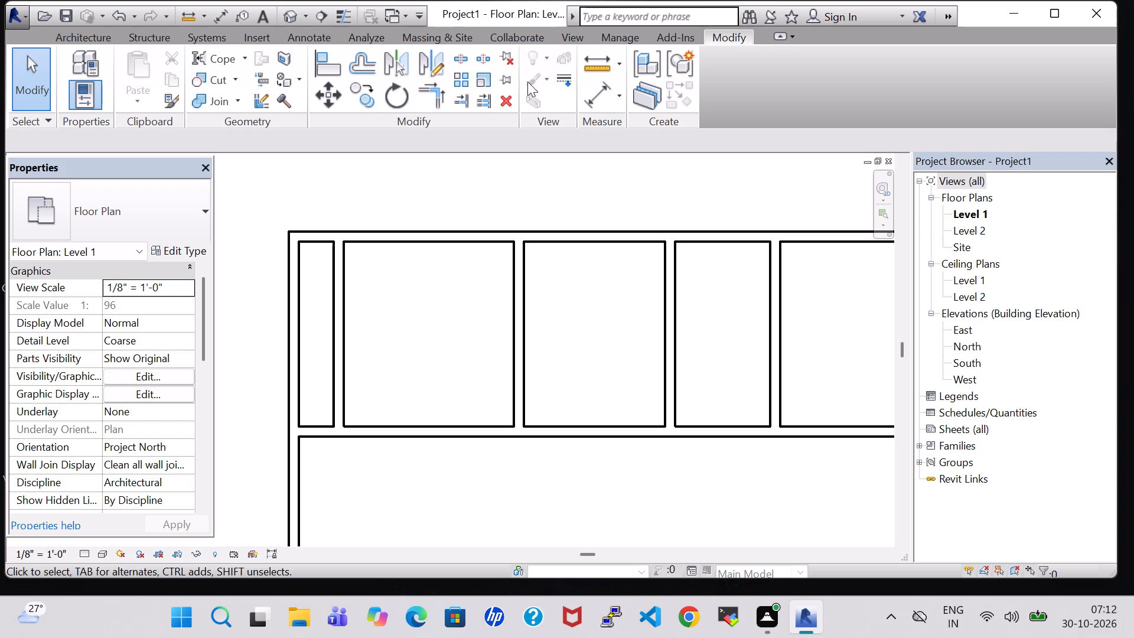
{"action": "left_click", "coordinate": [456, 55]}
{"action": "middle_click_drag", "start_coordinate": [434, 273], "coordinate": [569, 87]}
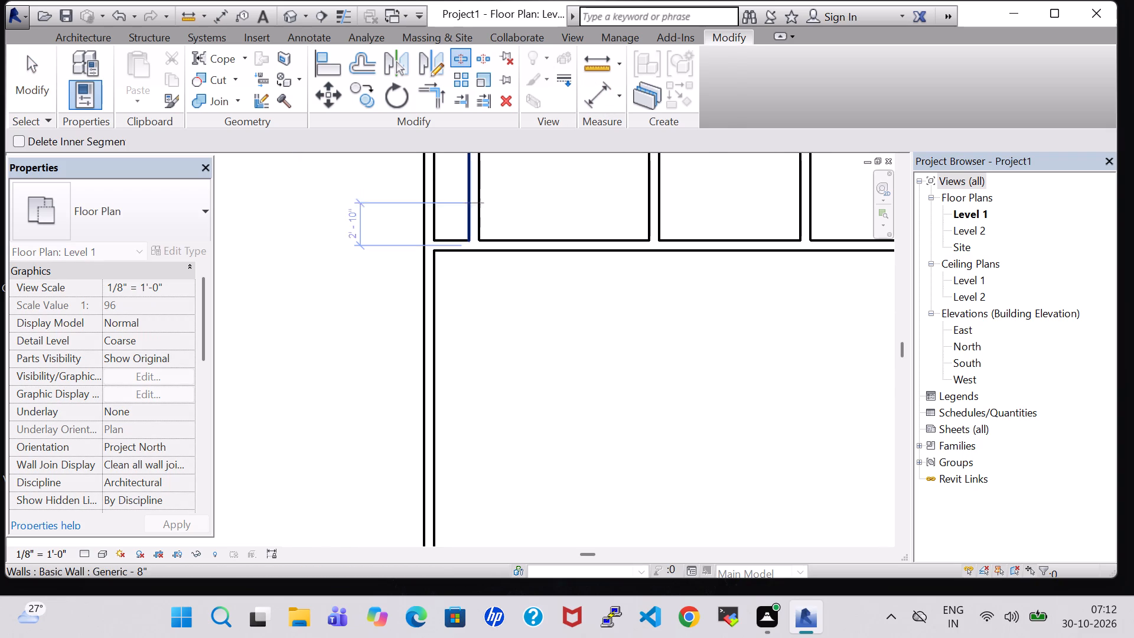
{"action": "left_click", "coordinate": [475, 245]}
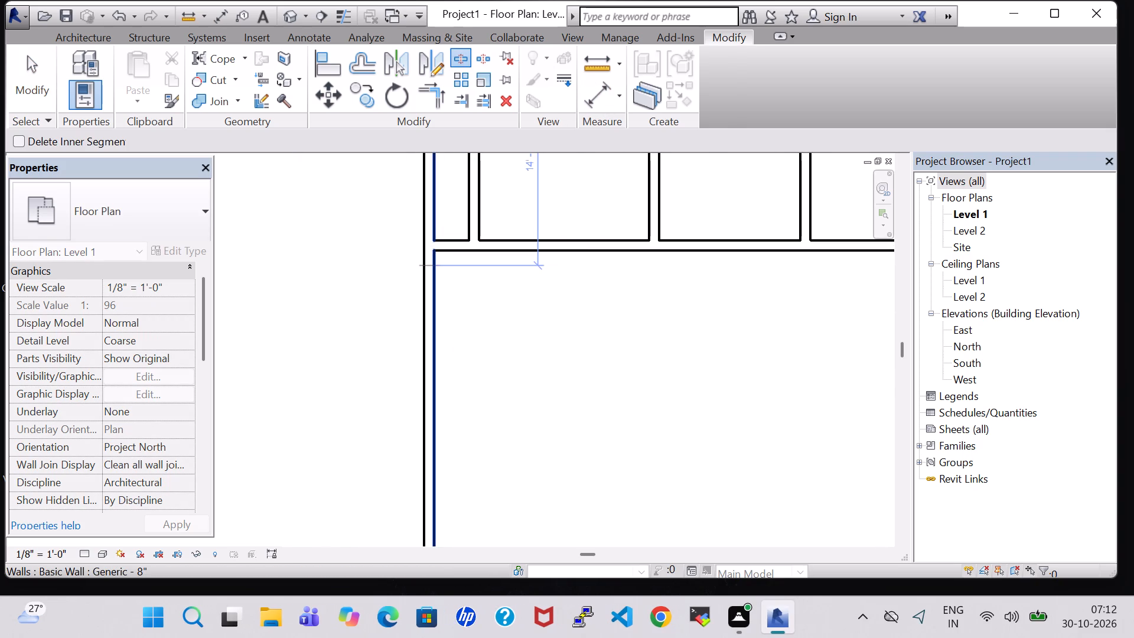
{"action": "key", "text": "Escape"}
{"action": "key", "text": "Escape"}
{"action": "left_click", "coordinate": [455, 243]}
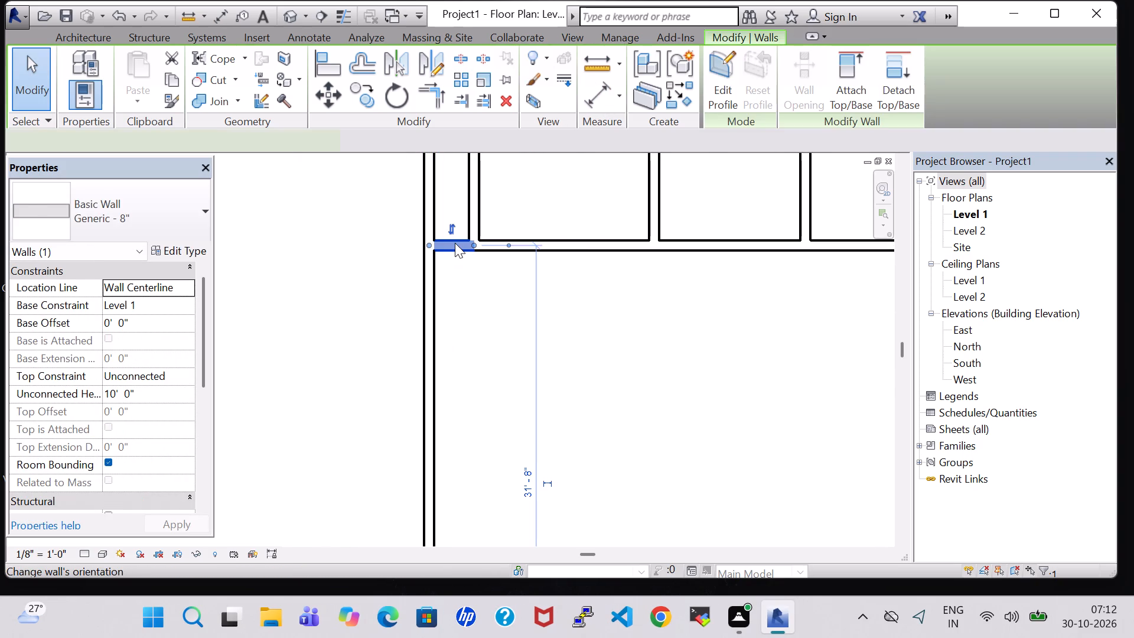
{"action": "key", "text": "Delete"}
Split the horizontal interior wall at the easternmost partition and delete the short segment reaching the east wall.
{"action": "scroll", "coordinate": [733, 335], "scroll_direction": "down", "scroll_amount": 2}
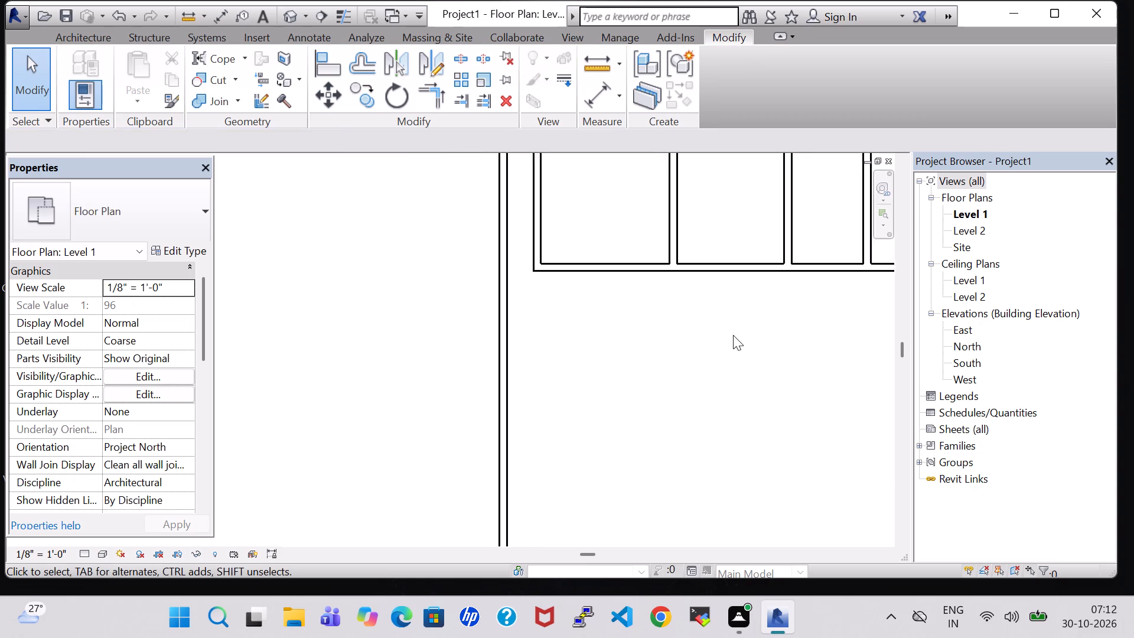
{"action": "scroll", "coordinate": [733, 335], "scroll_direction": "down", "scroll_amount": 2}
{"action": "middle_click_drag", "start_coordinate": [733, 335], "coordinate": [384, 326]}
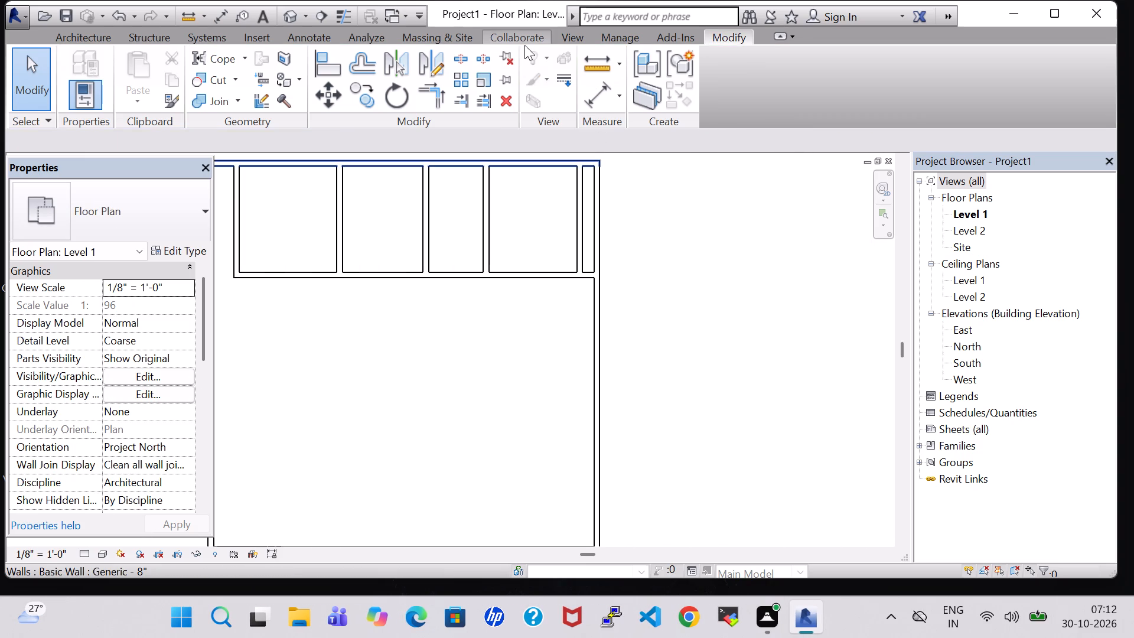
{"action": "left_click", "coordinate": [461, 57]}
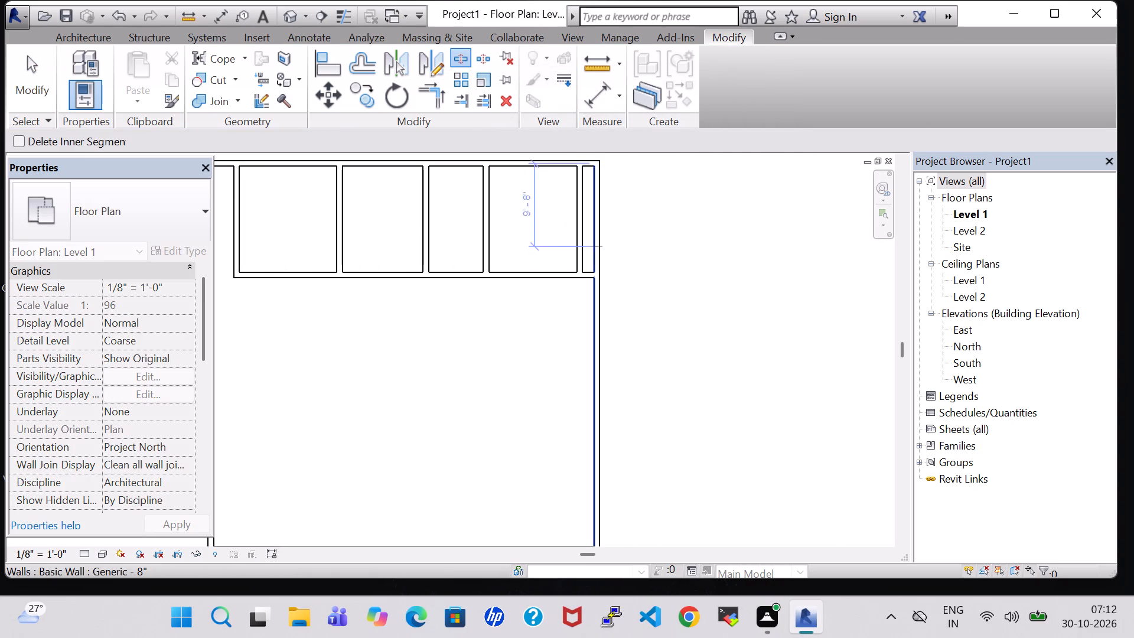
{"action": "left_click", "coordinate": [582, 275]}
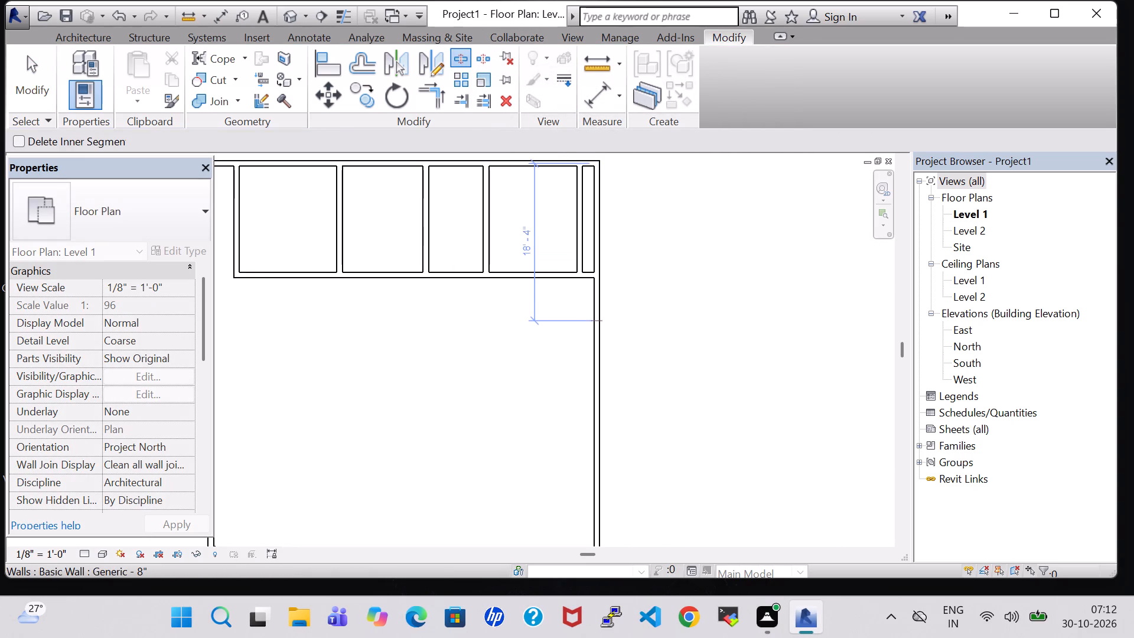
{"action": "key", "text": "Escape"}
{"action": "key", "text": "Escape"}
{"action": "left_click", "coordinate": [586, 274]}
{"action": "key", "text": "Delete"}
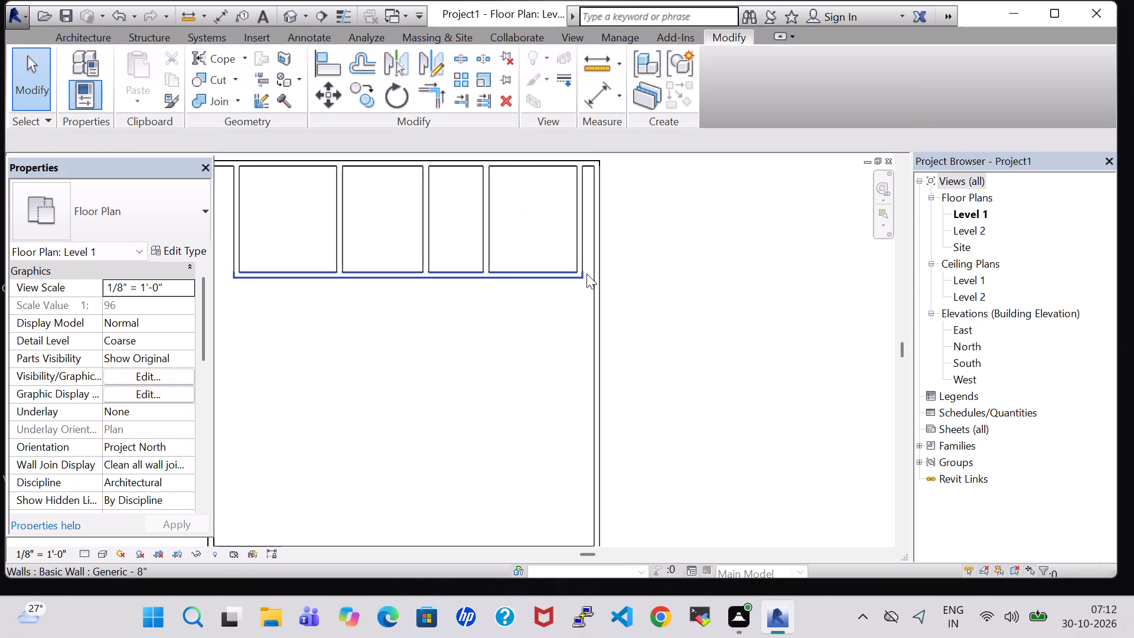
{"action": "scroll", "coordinate": [510, 299], "scroll_direction": "down", "scroll_amount": 4}
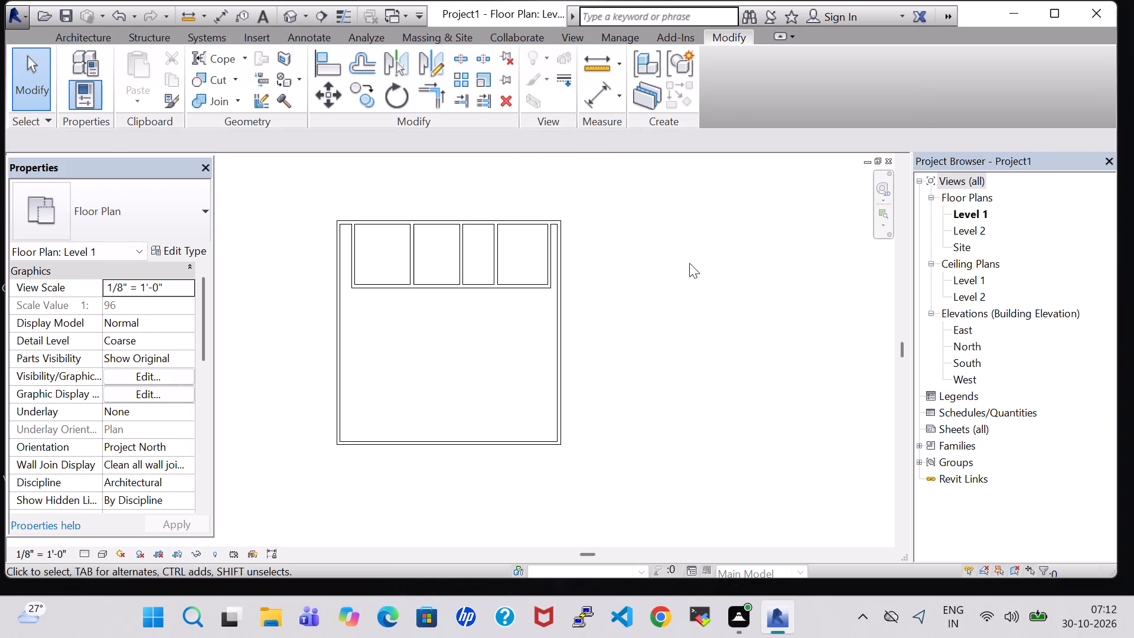
Measure the distance between the easternmost partition and the east wall with an aligned dimension, without placing it.
{"action": "scroll", "coordinate": [562, 252], "scroll_direction": "up", "scroll_amount": 8}
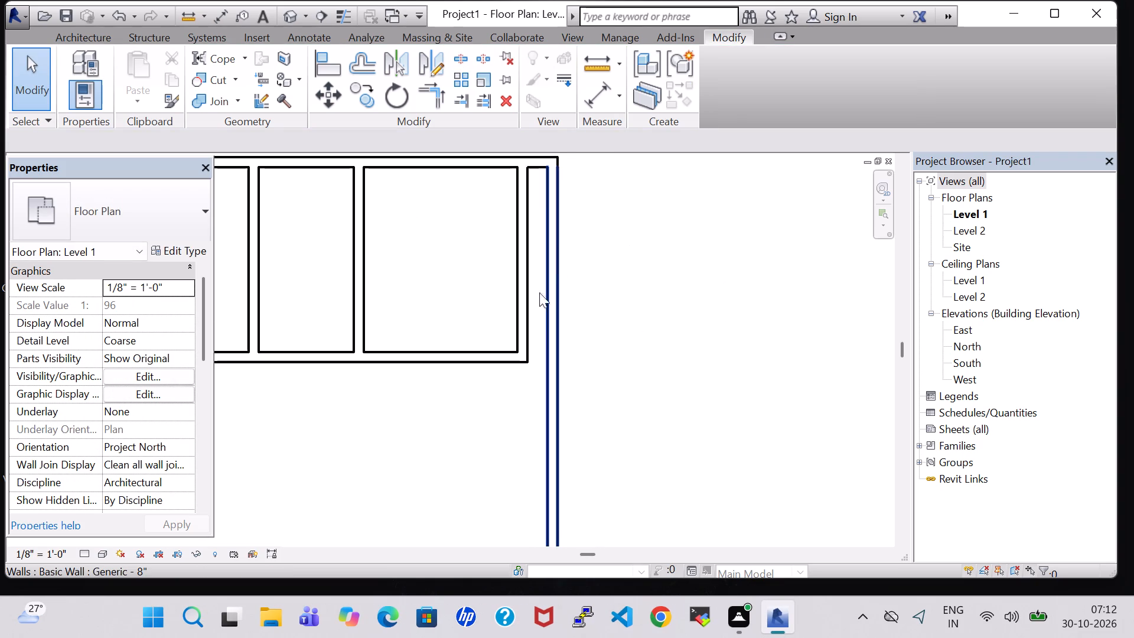
{"action": "type", "text": "di"}
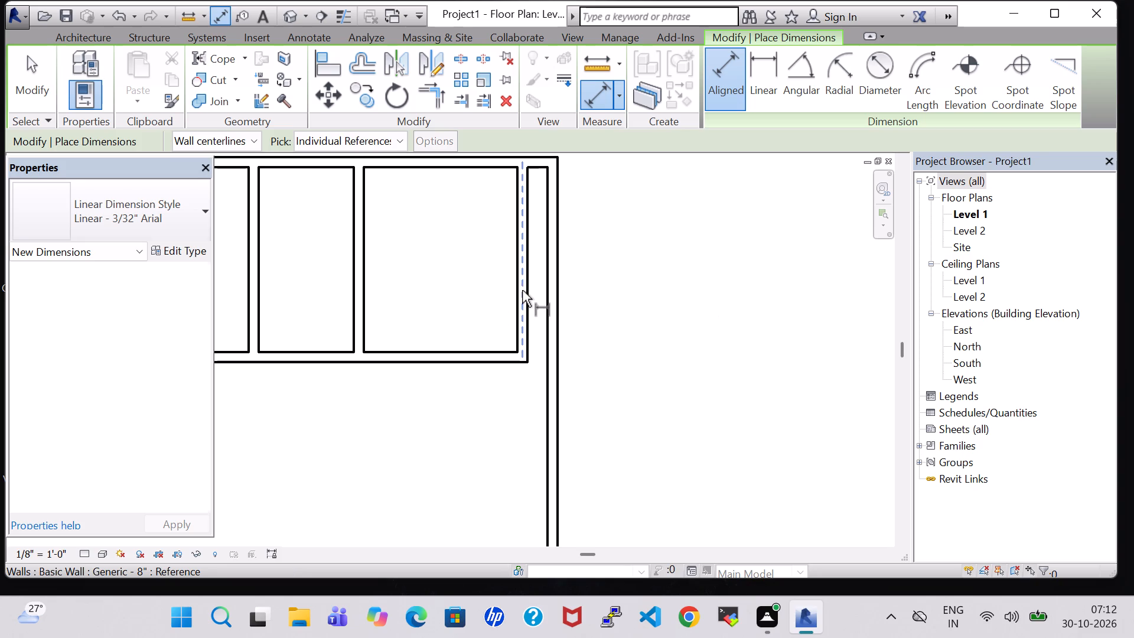
{"action": "left_click", "coordinate": [522, 290]}
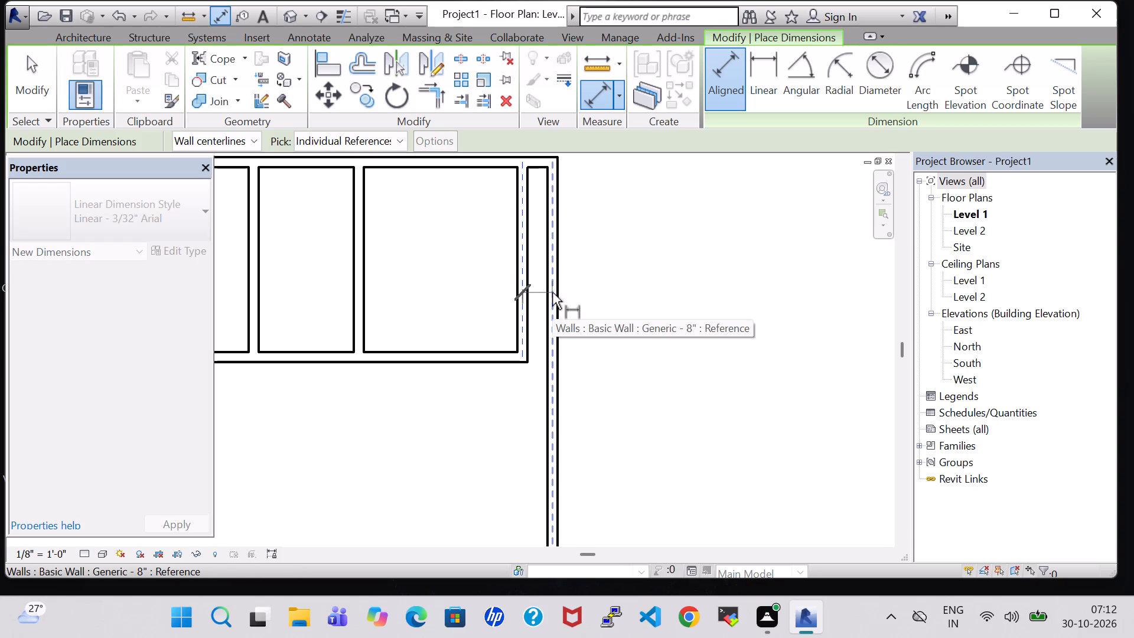
{"action": "left_click", "coordinate": [552, 292]}
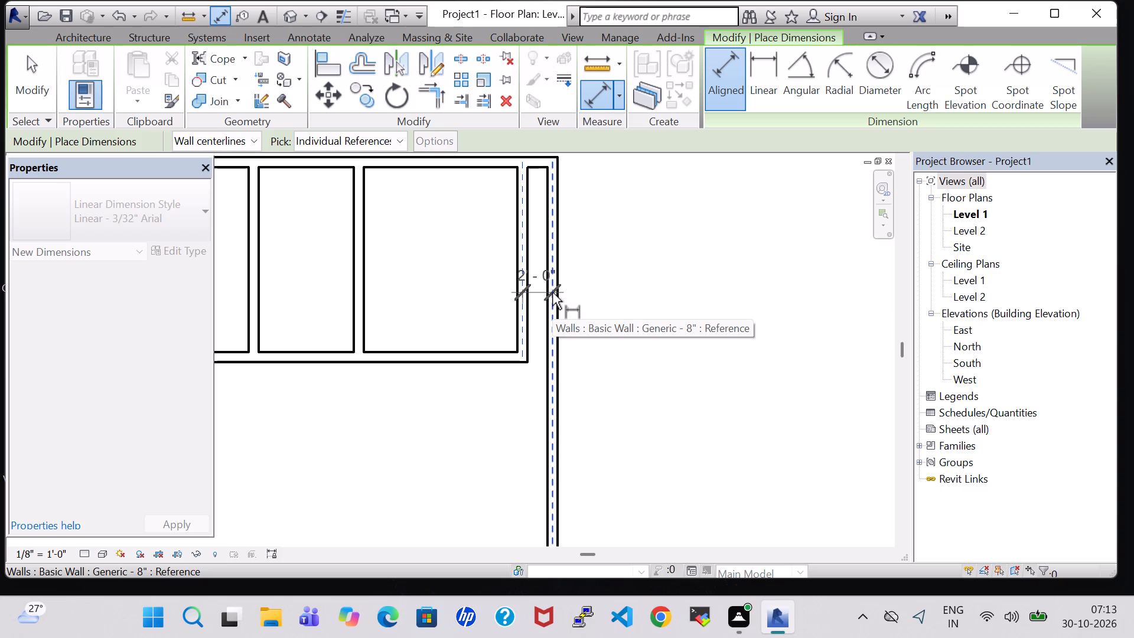
{"action": "key", "text": "Escape"}
{"action": "key", "text": "Escape"}
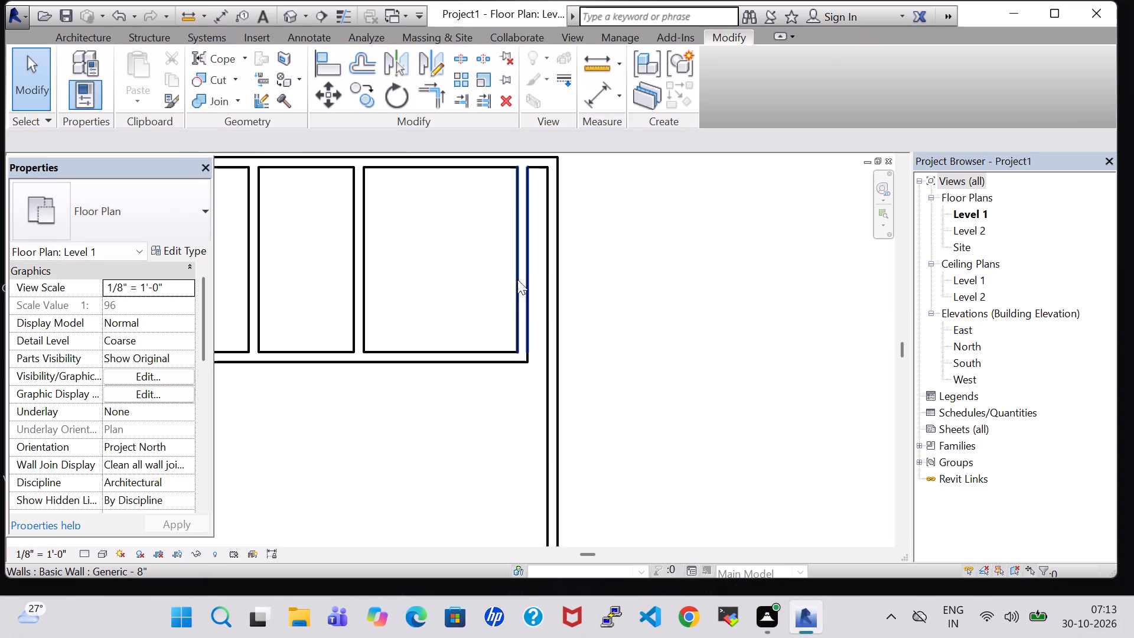
Draw a 40' horizontal wall 2' south of the north wall, from the westernmost partition to the easternmost partition.
{"action": "middle_click_drag", "start_coordinate": [458, 255], "coordinate": [768, 352]}
{"action": "scroll", "coordinate": [769, 353], "scroll_direction": "down", "scroll_amount": 2}
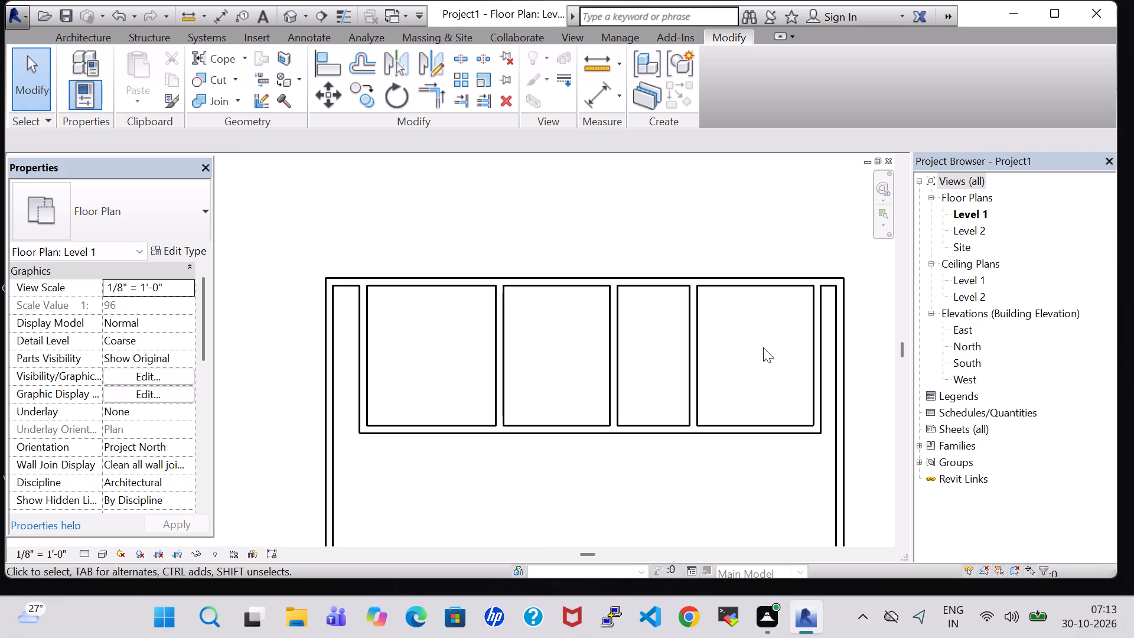
{"action": "left_click", "coordinate": [97, 43]}
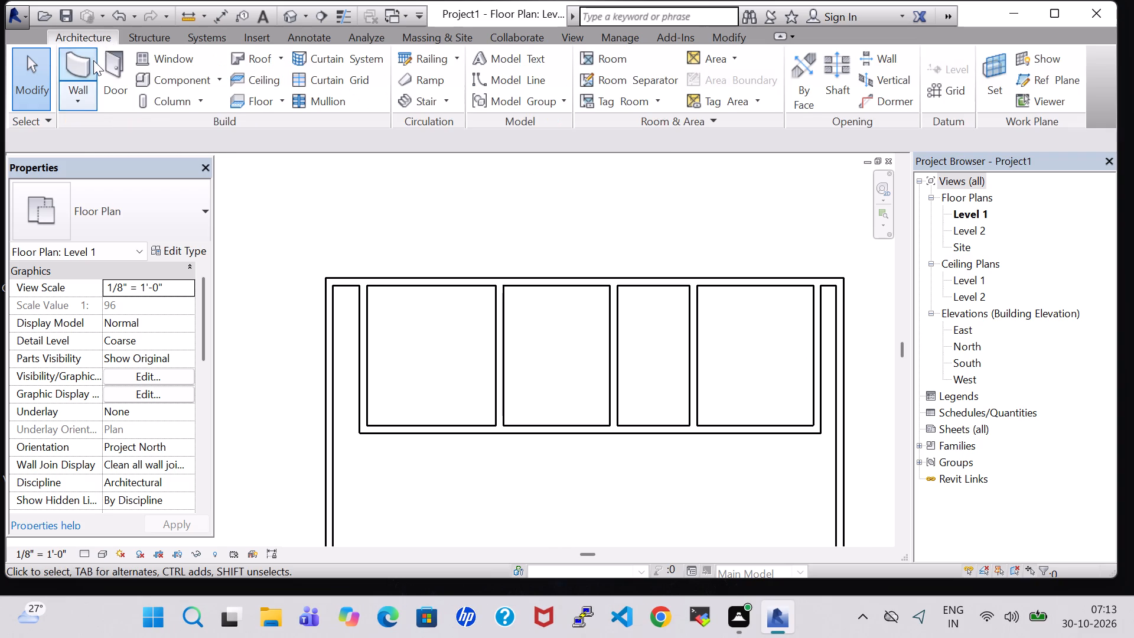
{"action": "left_click", "coordinate": [93, 60]}
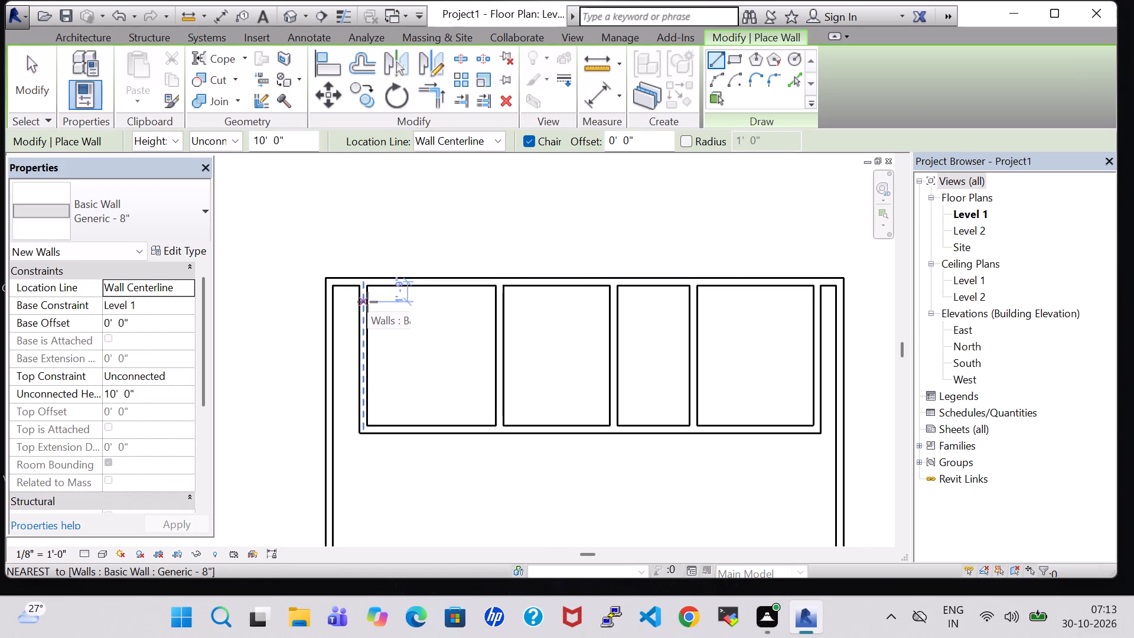
{"action": "key", "text": "2"}
{"action": "key", "text": "apostrophe"}
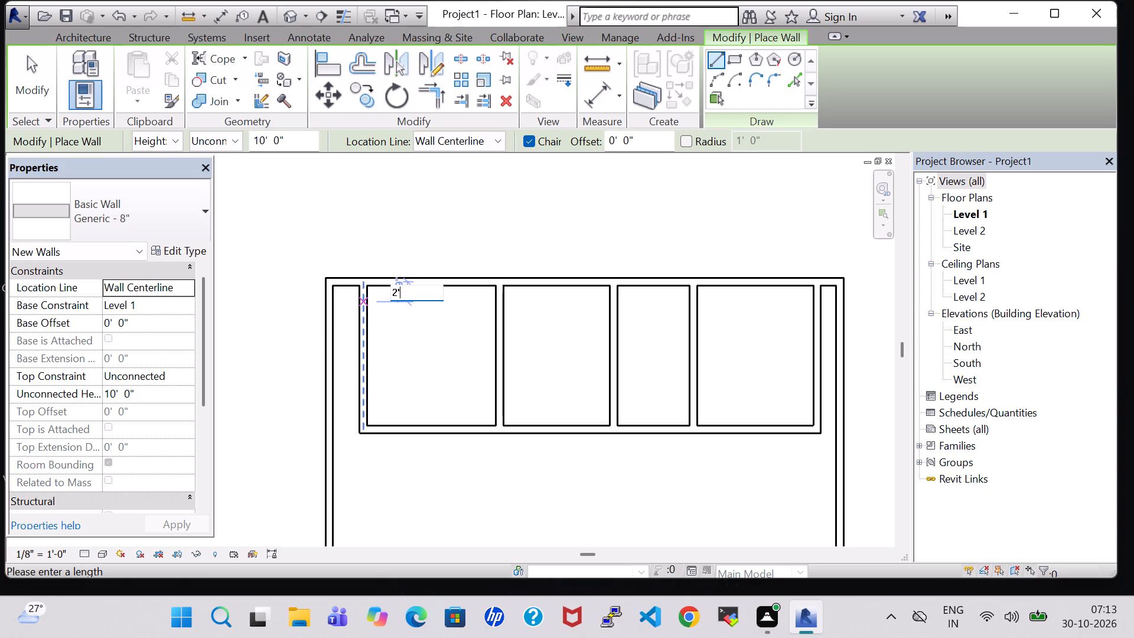
{"action": "key", "text": "Return"}
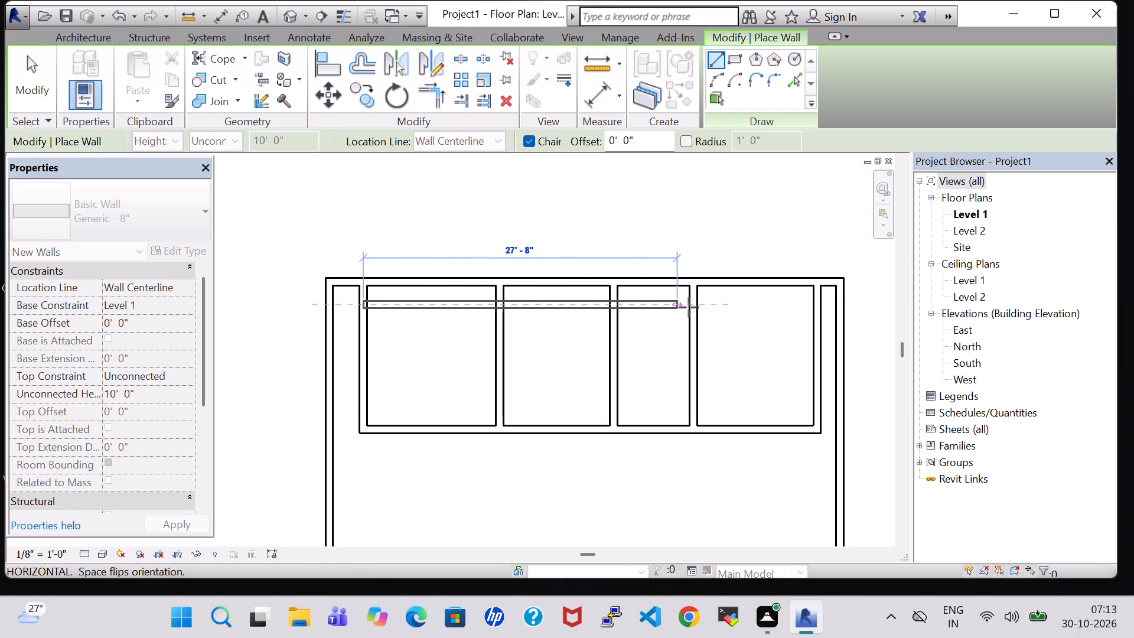
{"action": "left_click", "coordinate": [813, 307]}
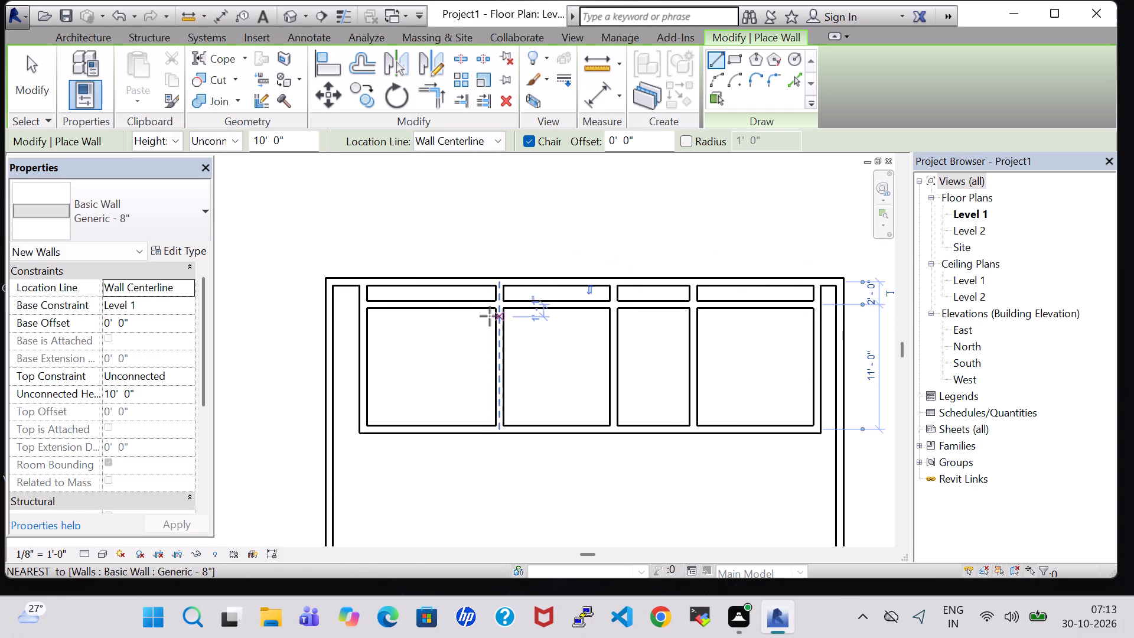
{"action": "key", "text": "Escape"}
{"action": "key", "text": "Escape"}
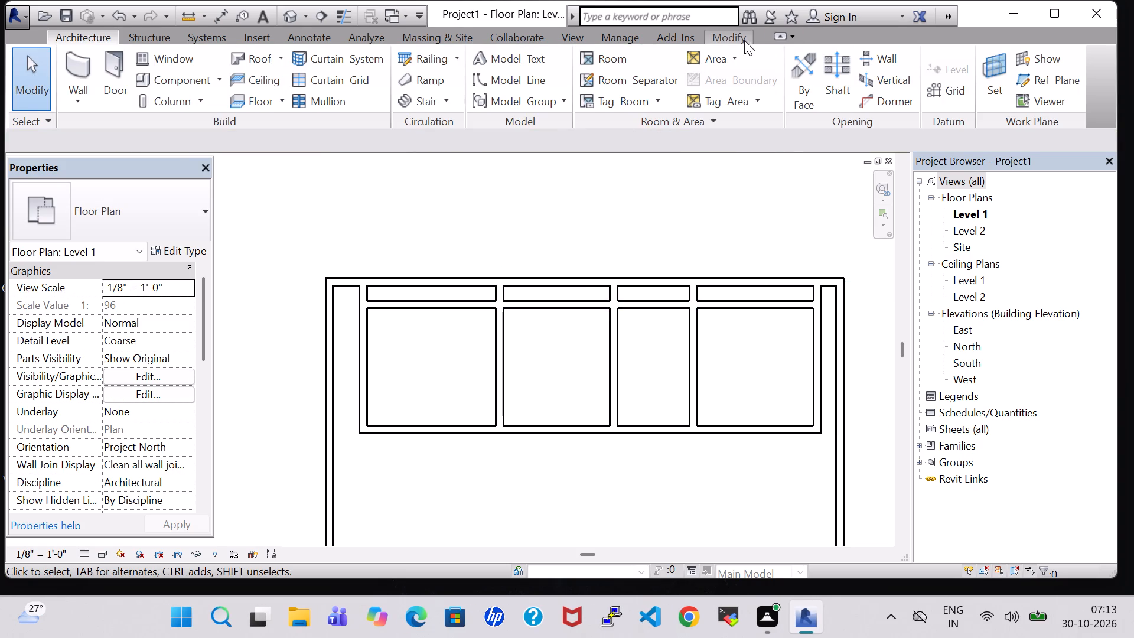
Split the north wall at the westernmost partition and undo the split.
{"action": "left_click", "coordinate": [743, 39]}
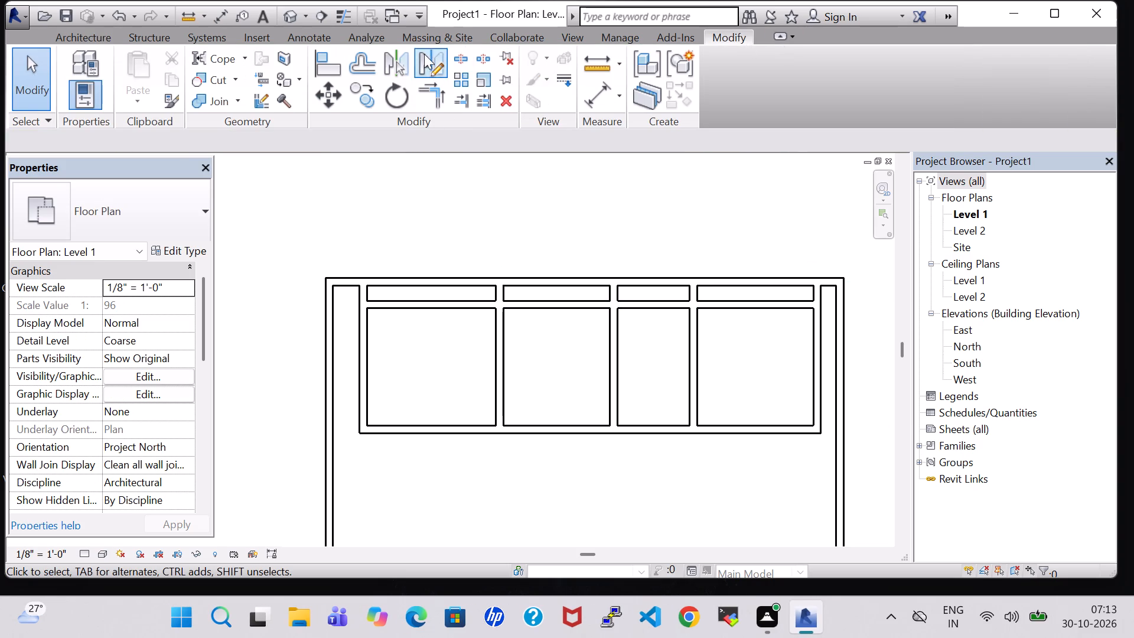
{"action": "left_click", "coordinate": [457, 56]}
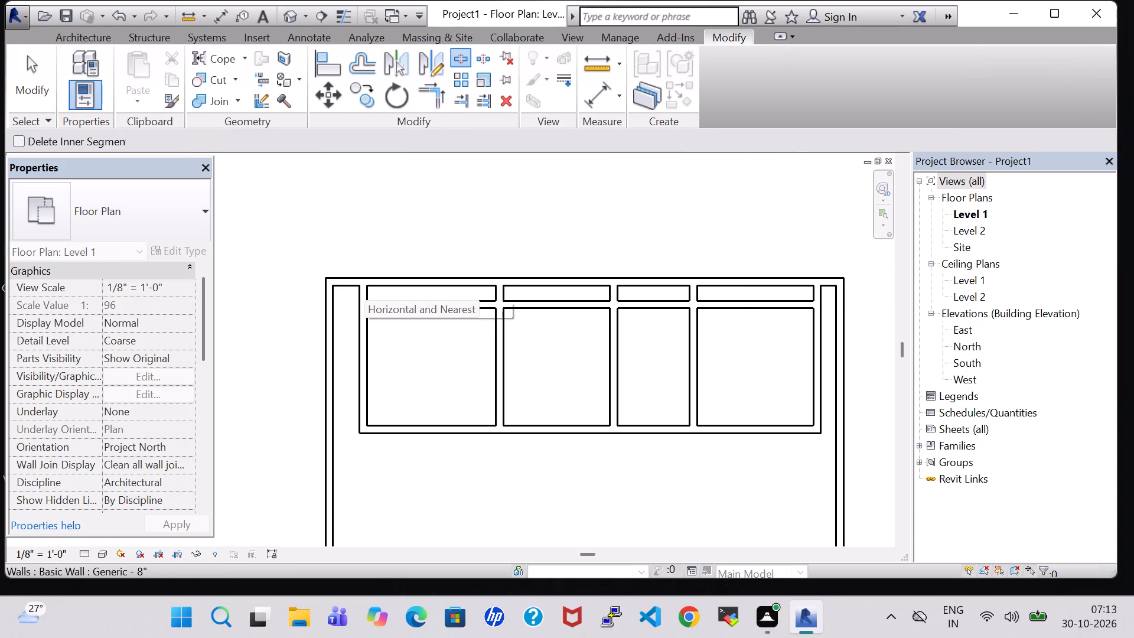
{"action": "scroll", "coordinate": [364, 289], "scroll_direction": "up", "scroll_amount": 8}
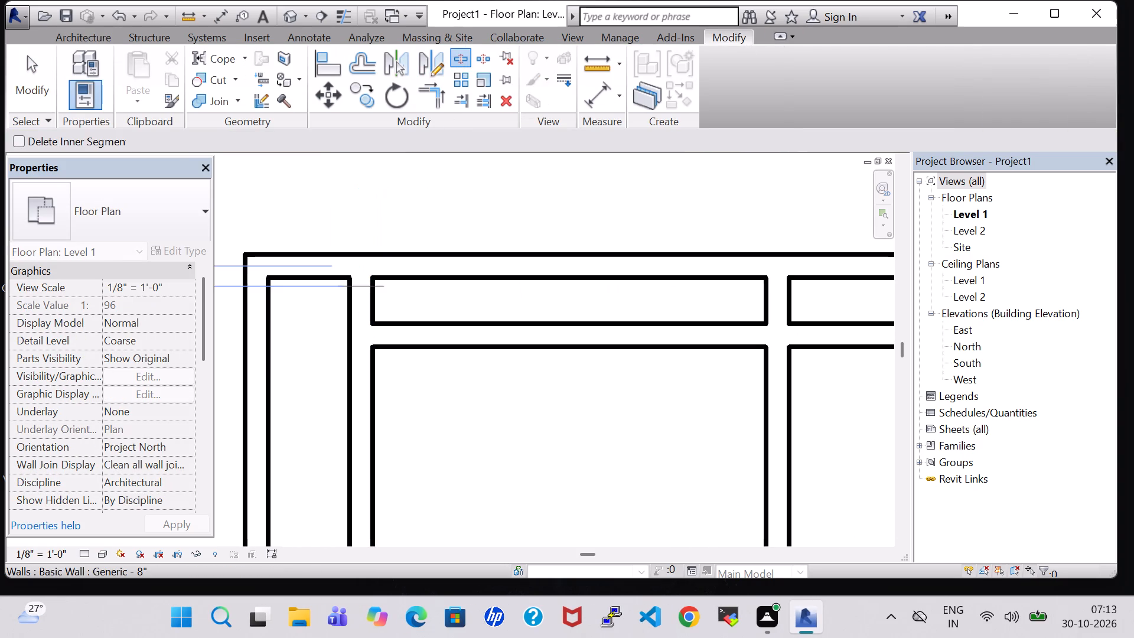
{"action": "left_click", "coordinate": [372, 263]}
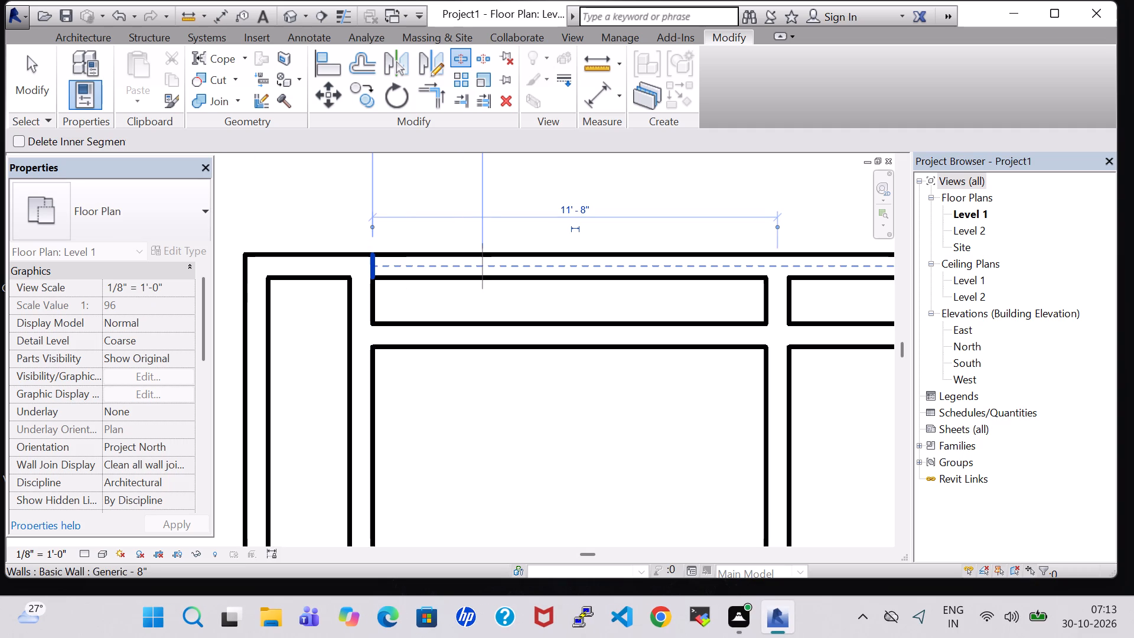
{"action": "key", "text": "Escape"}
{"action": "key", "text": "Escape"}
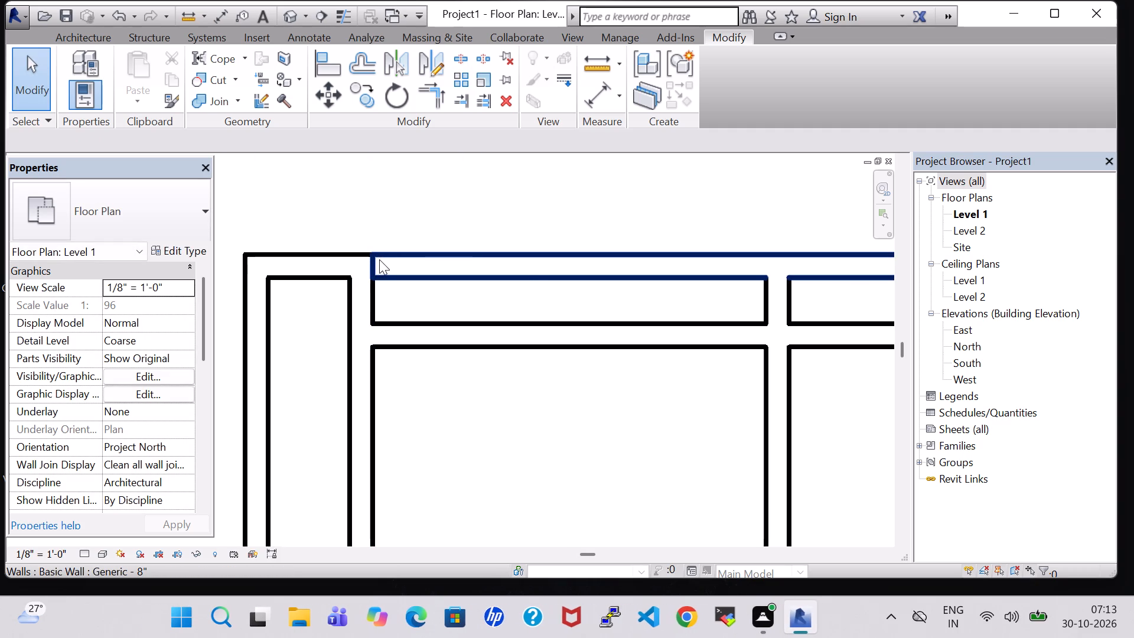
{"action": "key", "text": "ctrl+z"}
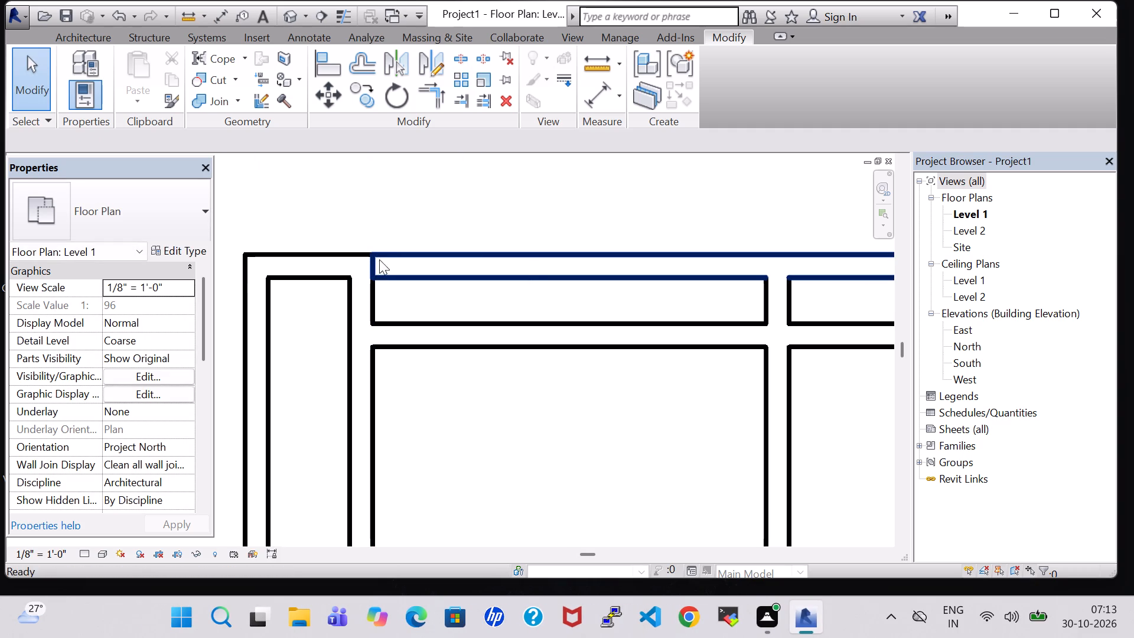
Split the westernmost partition just inside its junction with the north wall, unjoining the elements.
{"action": "left_click", "coordinate": [459, 64]}
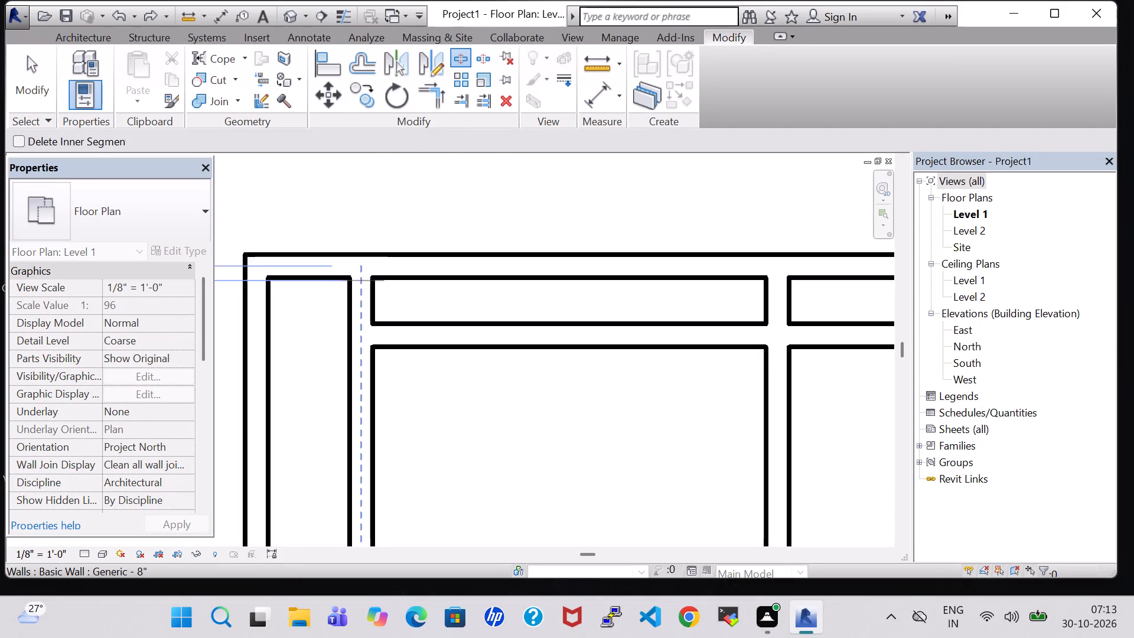
{"action": "left_click", "coordinate": [363, 274]}
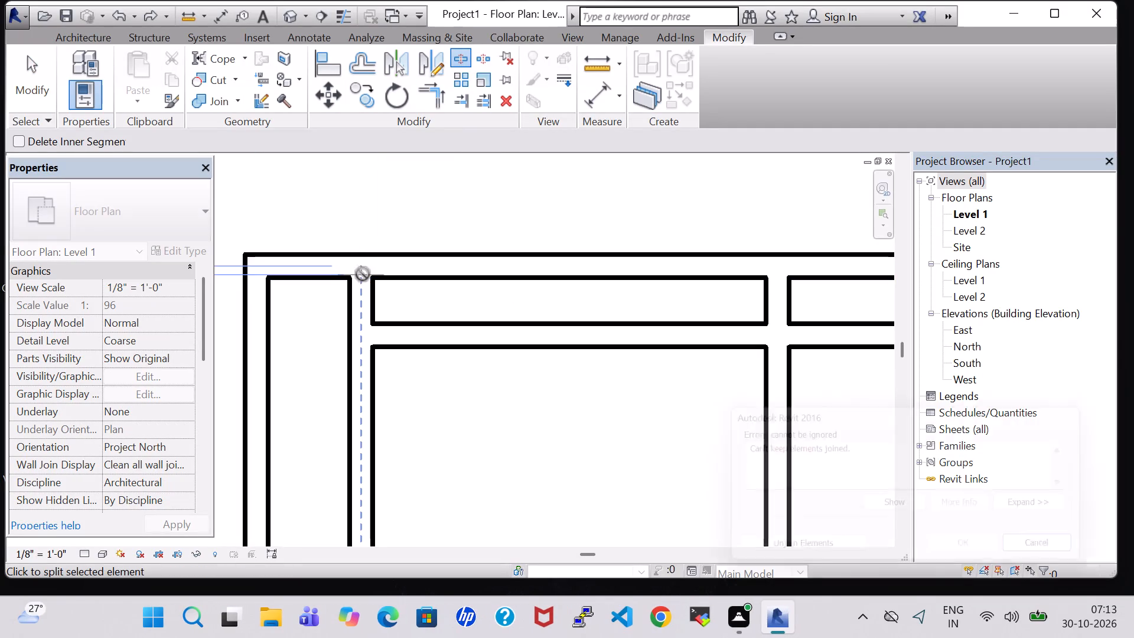
{"action": "left_click", "coordinate": [830, 557]}
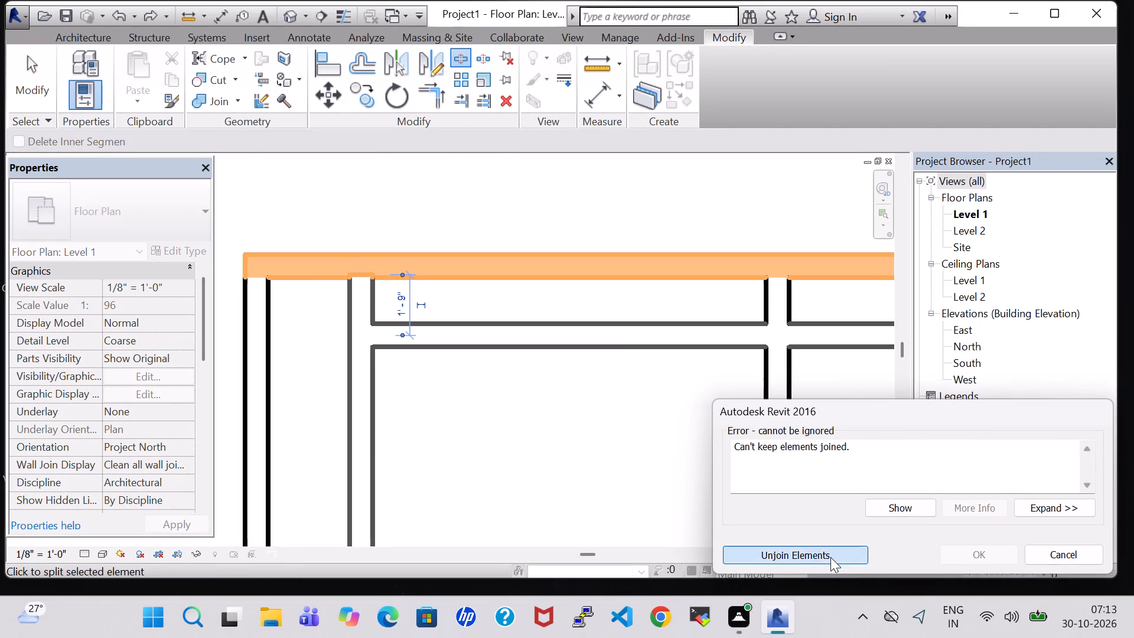
{"action": "key", "text": "Escape"}
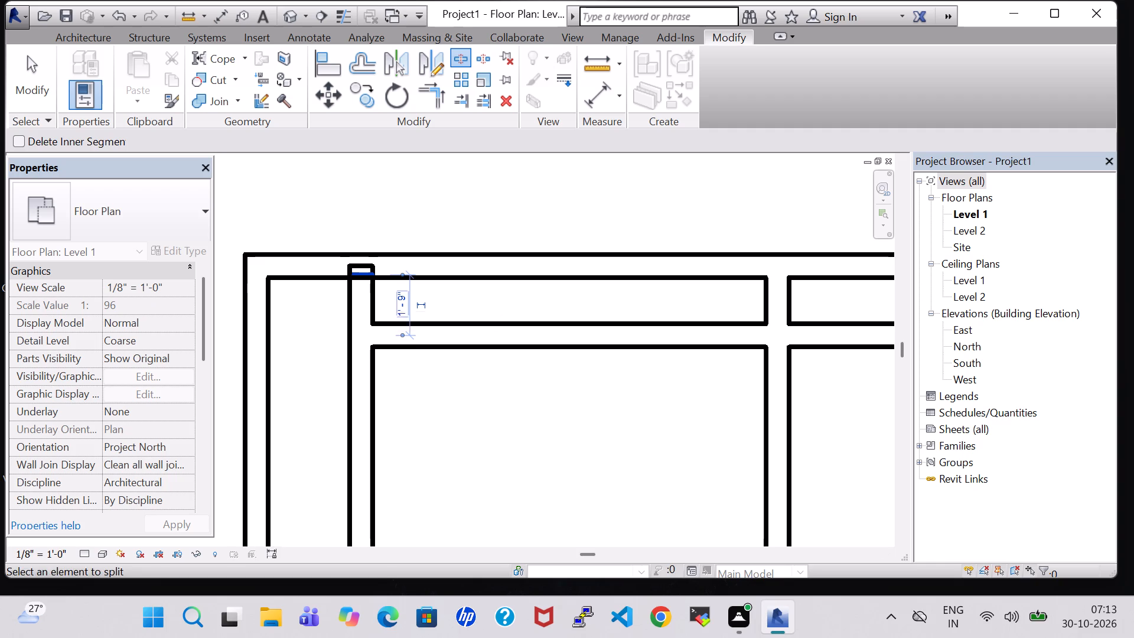
{"action": "key", "text": "Escape"}
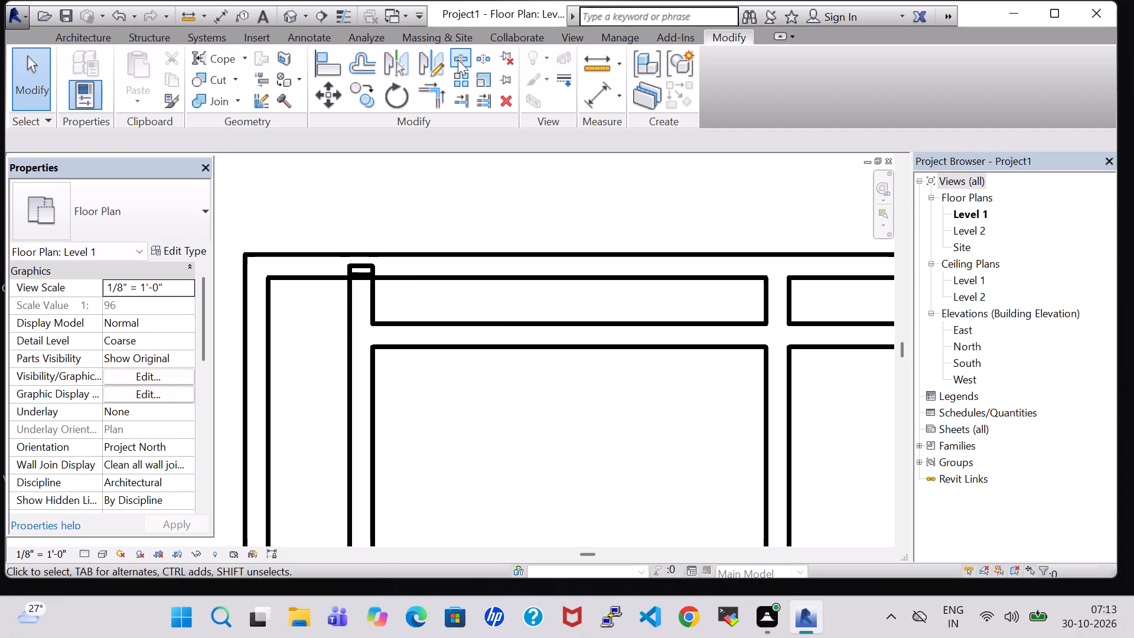
Split the westernmost partition at its junction with the new horizontal wall 2' south of the north wall.
{"action": "left_click", "coordinate": [458, 60]}
{"action": "left_click", "coordinate": [363, 333]}
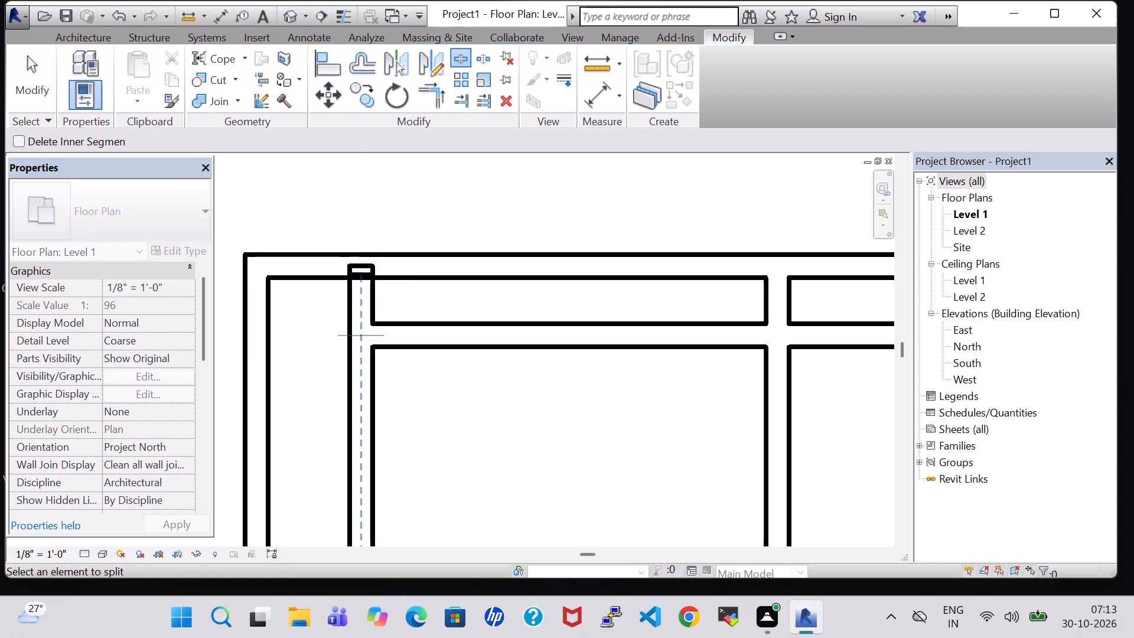
{"action": "key", "text": "Escape"}
{"action": "key", "text": "Escape"}
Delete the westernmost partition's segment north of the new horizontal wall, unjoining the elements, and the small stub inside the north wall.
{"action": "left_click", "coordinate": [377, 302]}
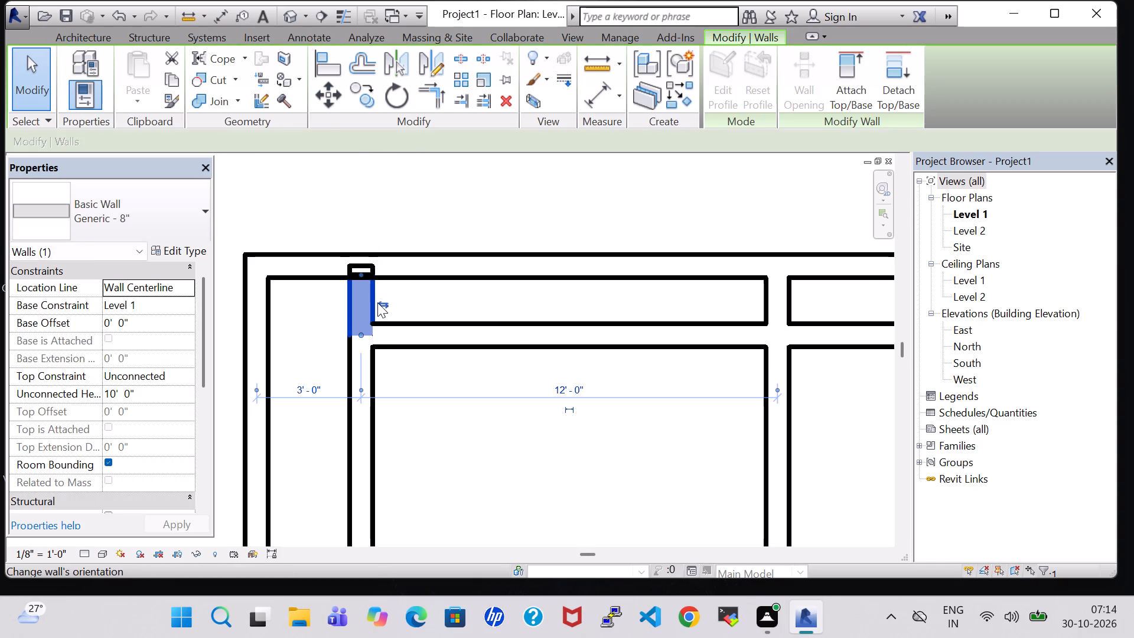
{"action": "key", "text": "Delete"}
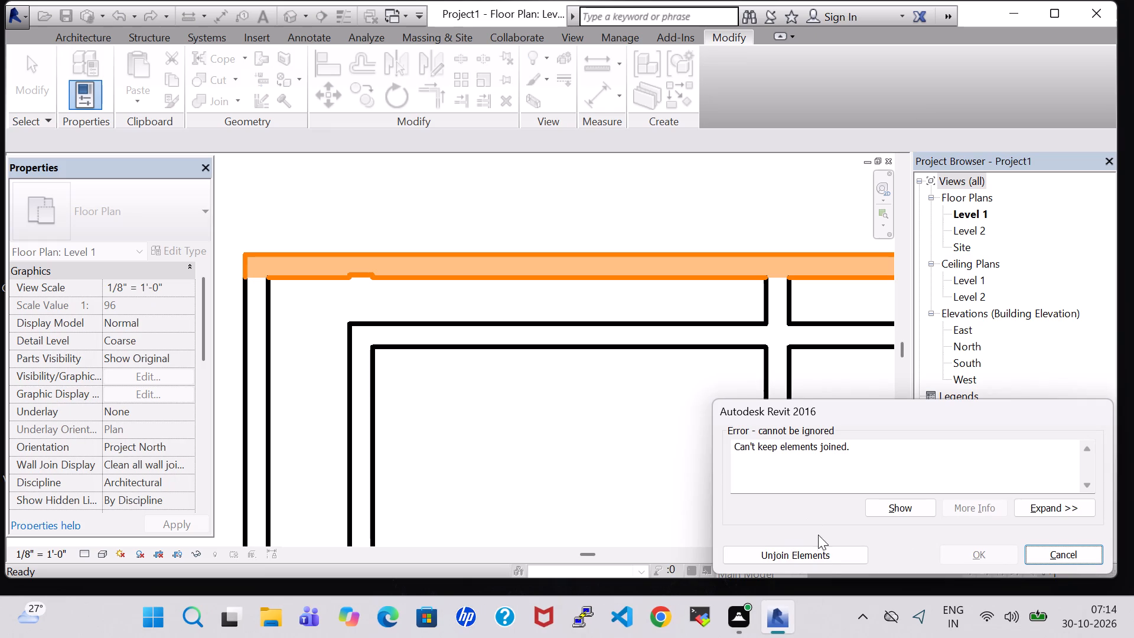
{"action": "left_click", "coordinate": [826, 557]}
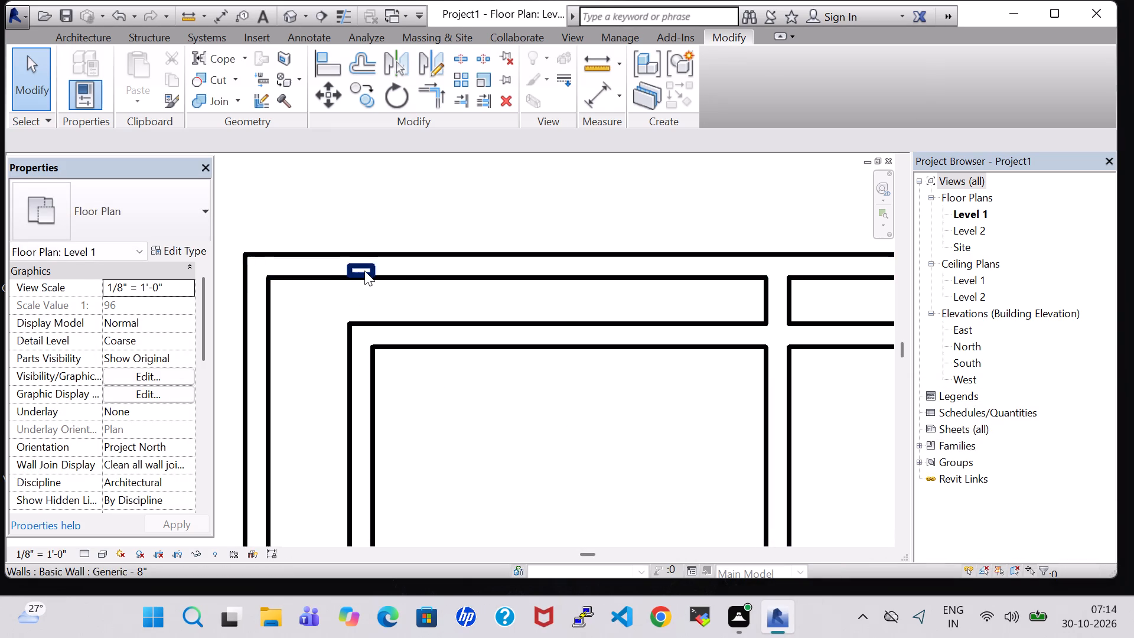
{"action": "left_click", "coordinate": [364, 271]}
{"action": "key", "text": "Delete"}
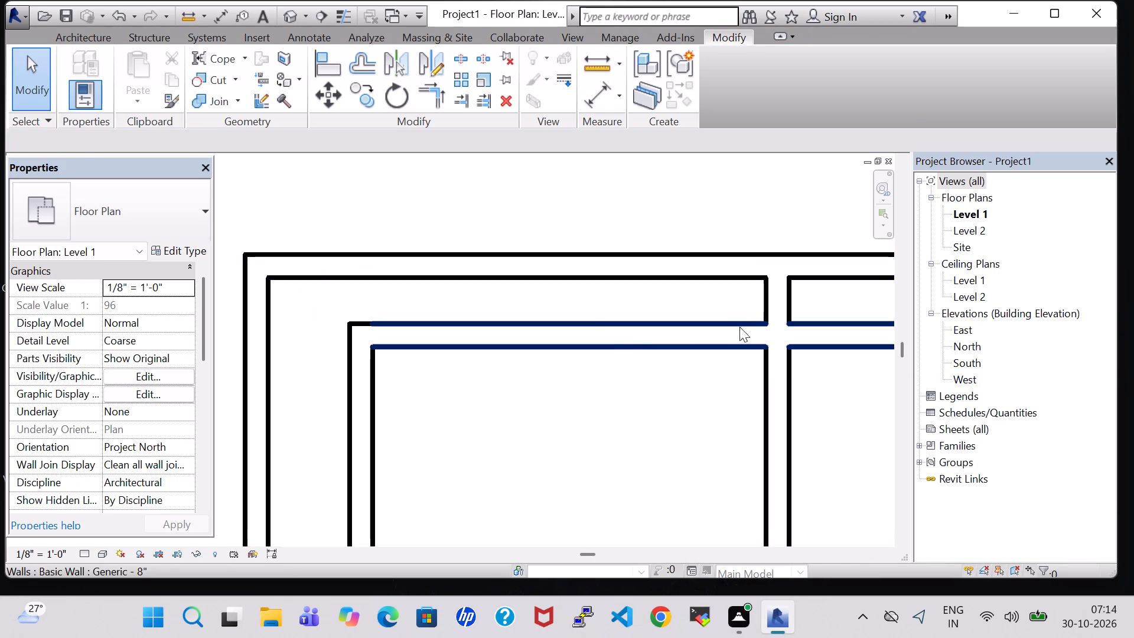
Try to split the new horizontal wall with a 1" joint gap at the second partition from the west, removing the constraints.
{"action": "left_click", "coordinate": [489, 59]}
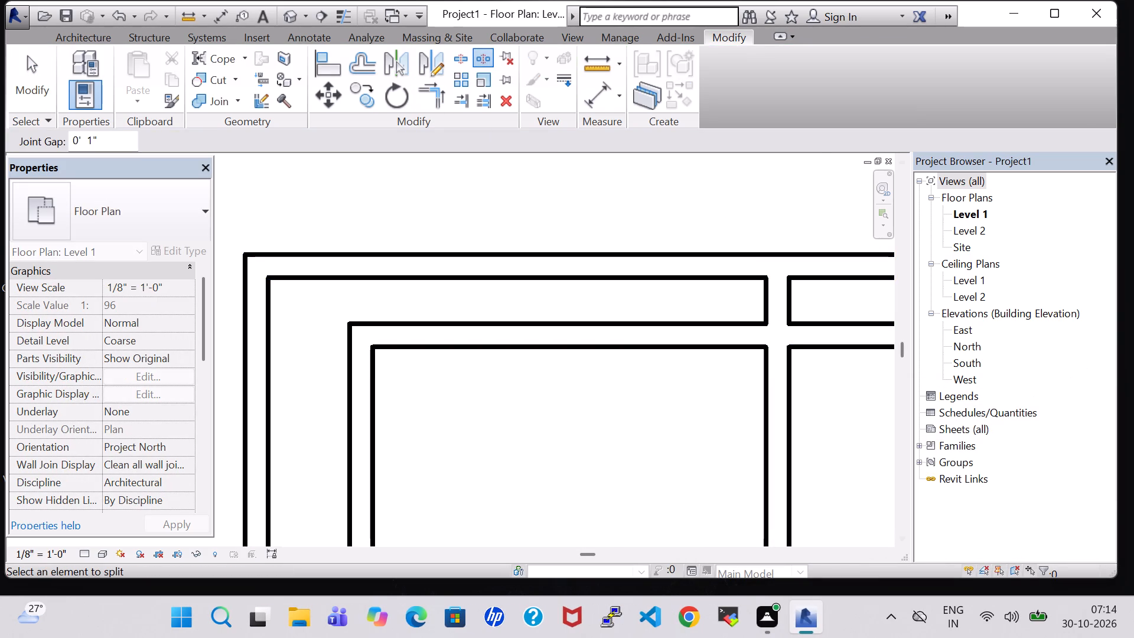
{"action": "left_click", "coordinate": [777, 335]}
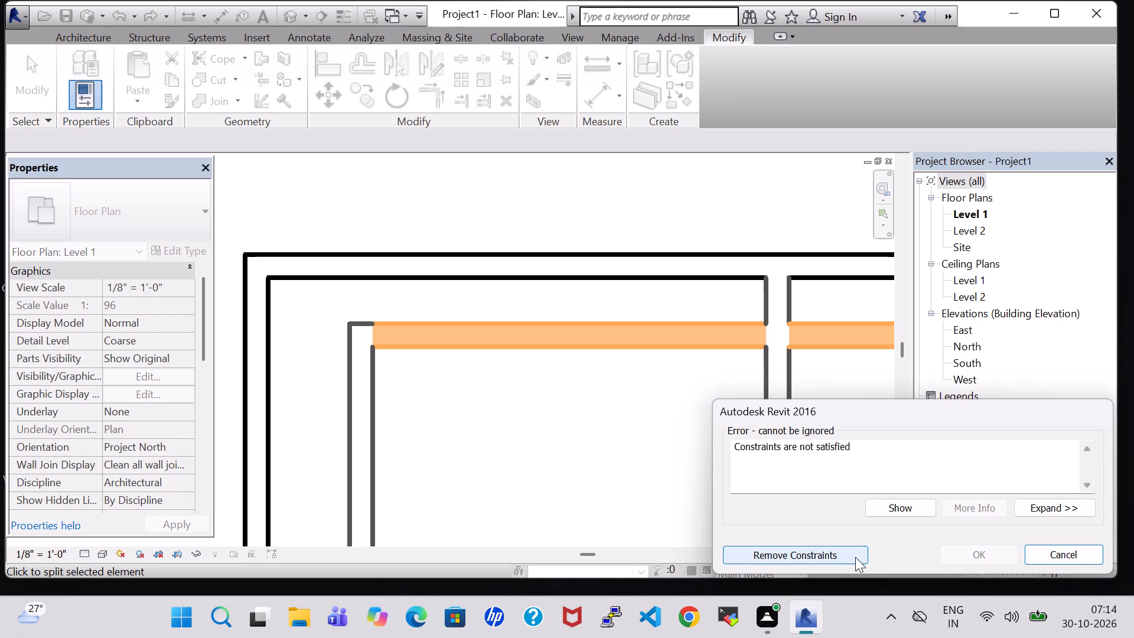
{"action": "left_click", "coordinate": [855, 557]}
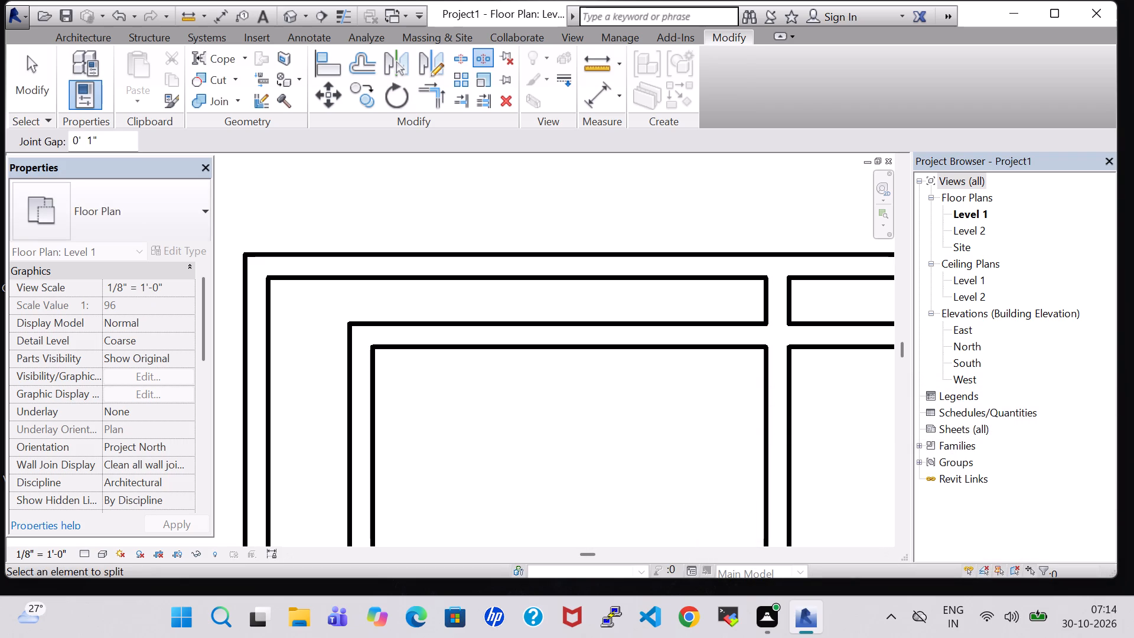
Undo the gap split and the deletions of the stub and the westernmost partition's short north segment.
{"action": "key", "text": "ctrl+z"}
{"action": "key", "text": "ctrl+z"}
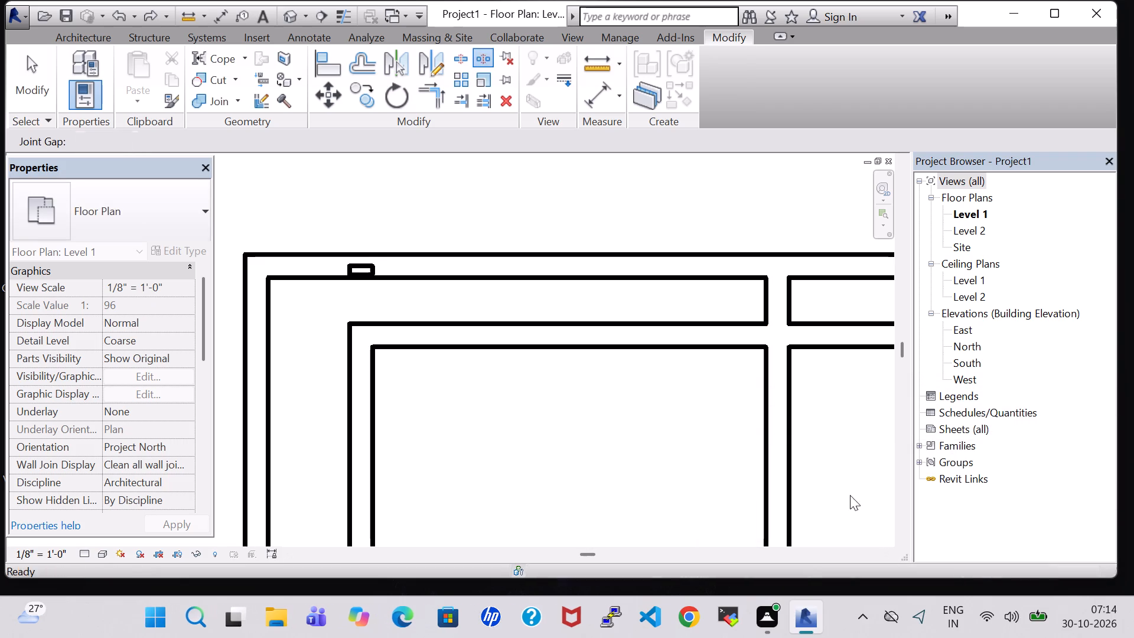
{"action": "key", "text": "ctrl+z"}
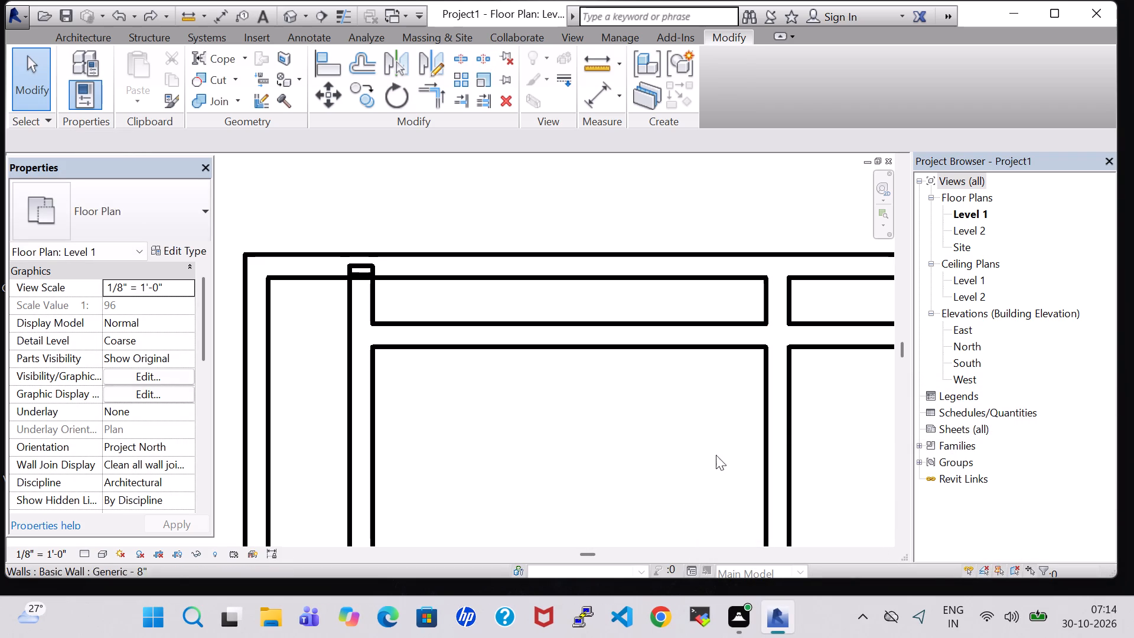
Delete the small wall stub inside the north wall at the top of the westernmost partition.
{"action": "scroll", "coordinate": [680, 445], "scroll_direction": "down", "scroll_amount": 1}
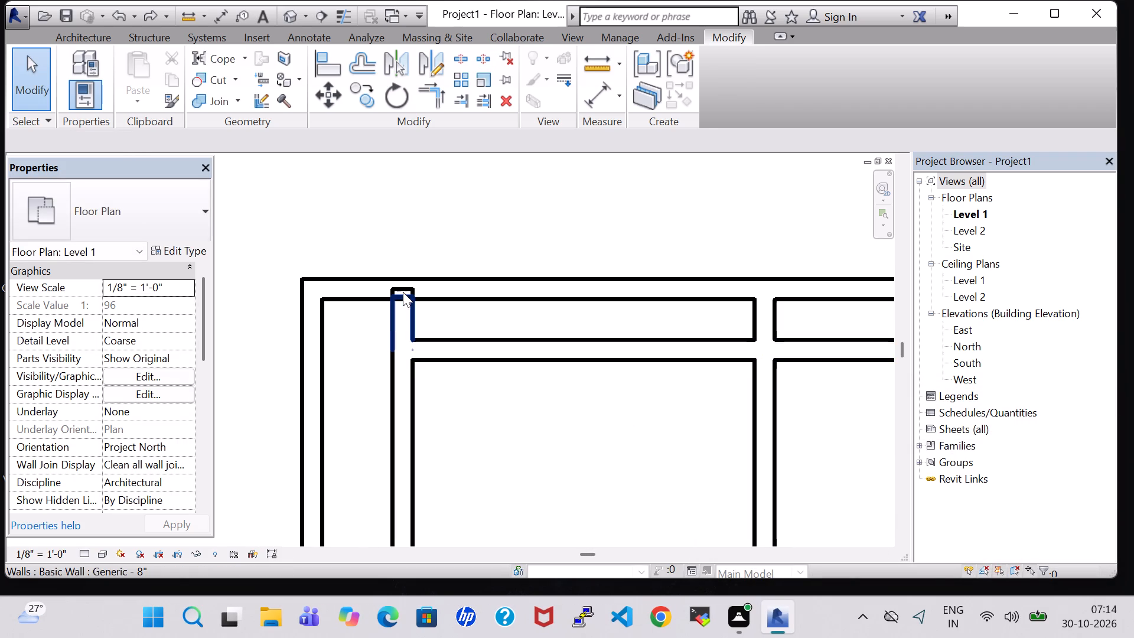
{"action": "left_click", "coordinate": [403, 290]}
{"action": "key", "text": "Delete"}
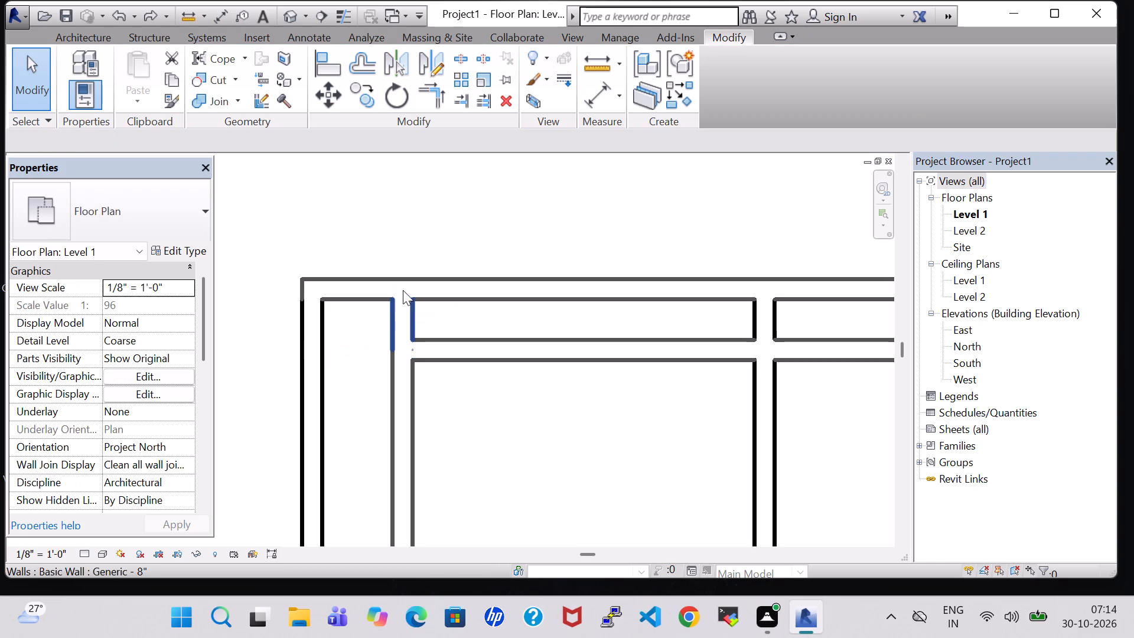
Delete the westernmost partition's short segment north of the new horizontal wall.
{"action": "left_click", "coordinate": [410, 315]}
{"action": "key", "text": "Delete"}
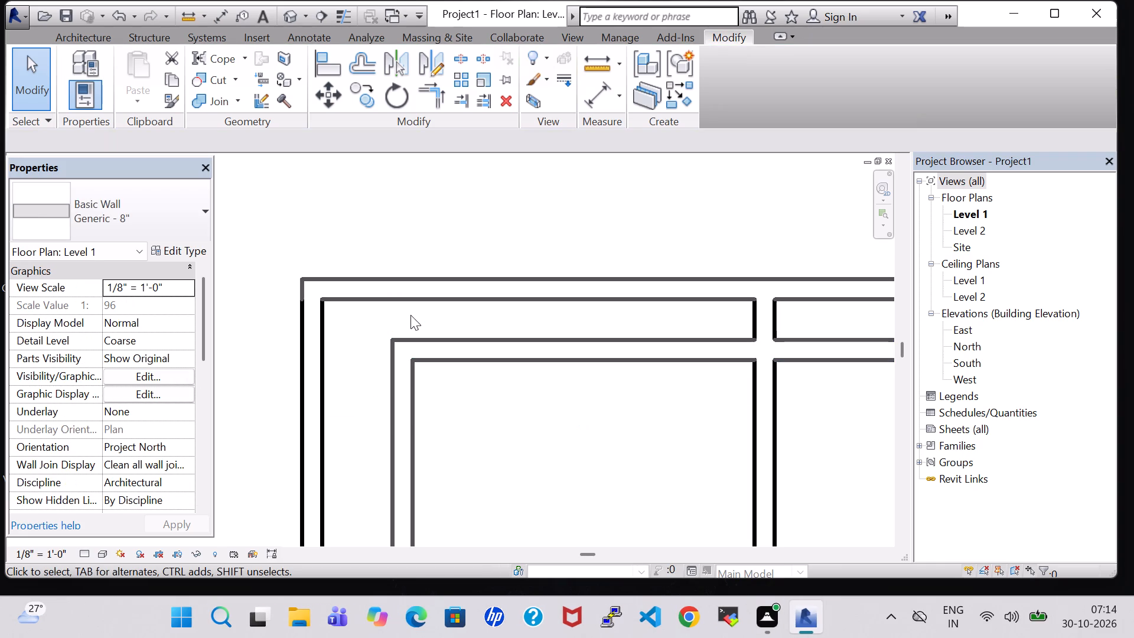
Split the new horizontal wall without a gap where it crosses the second partition from the west.
{"action": "left_click", "coordinate": [756, 320]}
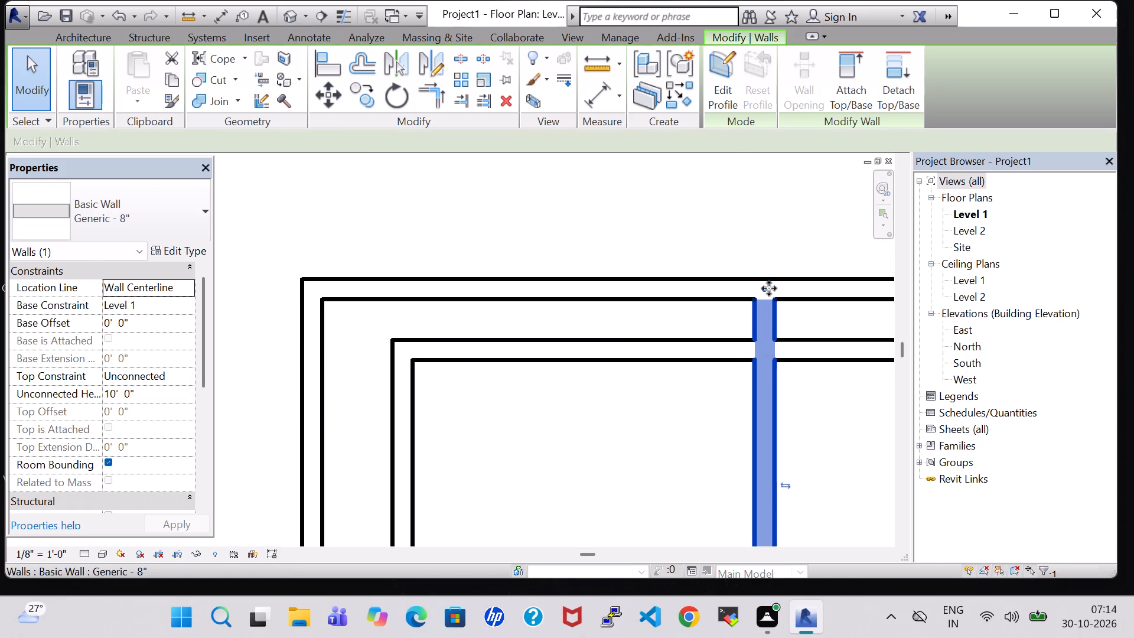
{"action": "left_click", "coordinate": [461, 57]}
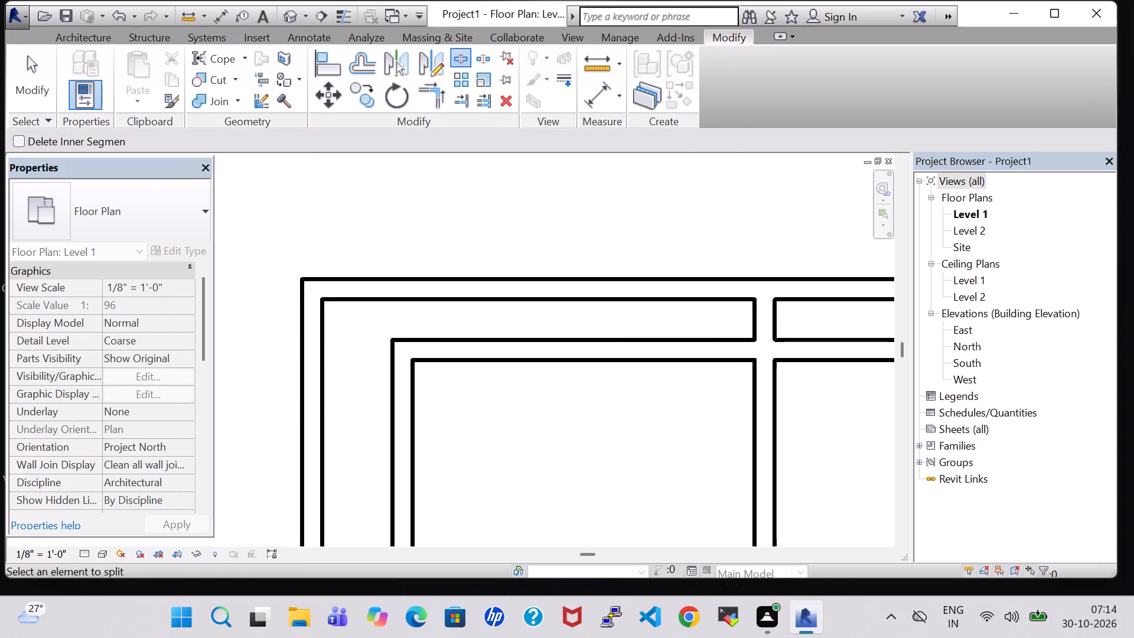
{"action": "left_click", "coordinate": [768, 347]}
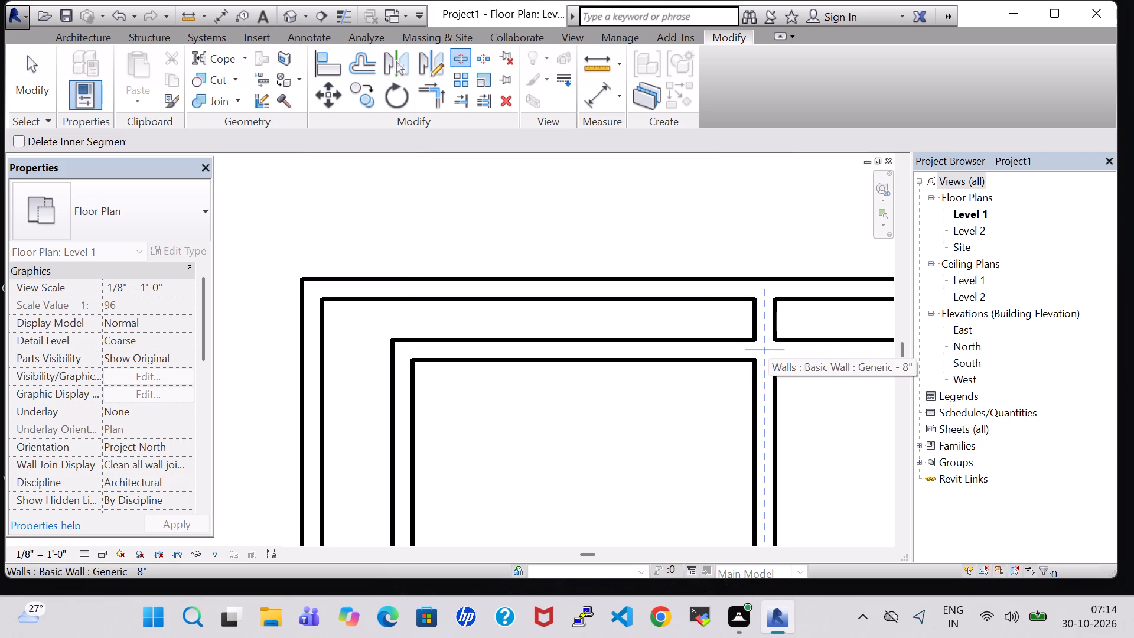
{"action": "key", "text": "Escape"}
{"action": "key", "text": "Escape"}
{"action": "left_click", "coordinate": [768, 325]}
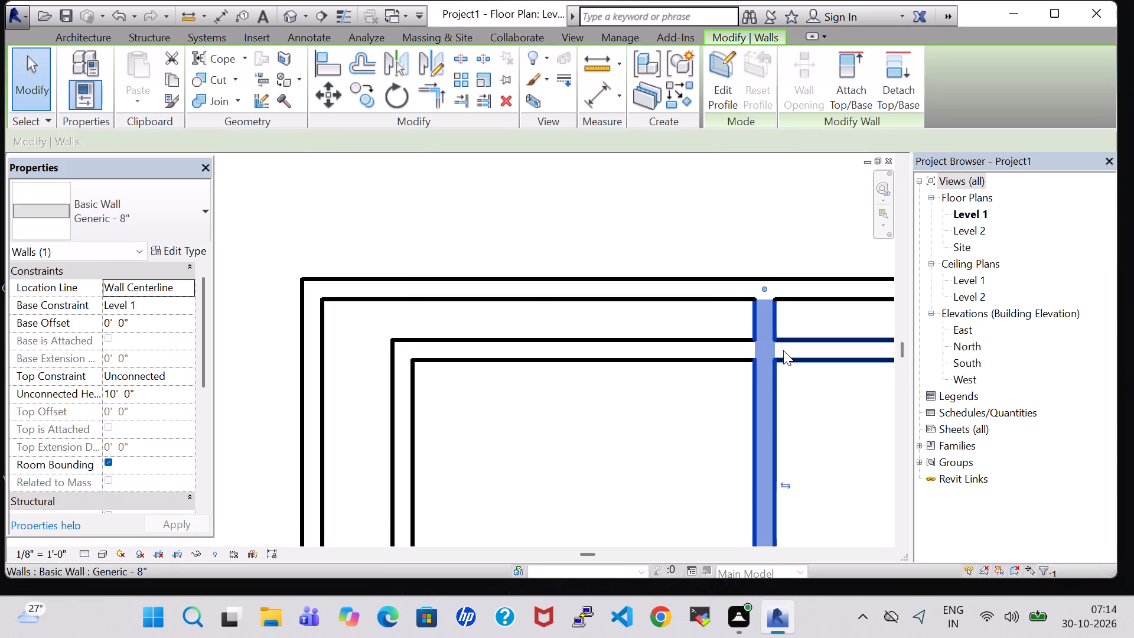
{"action": "left_click", "coordinate": [799, 377]}
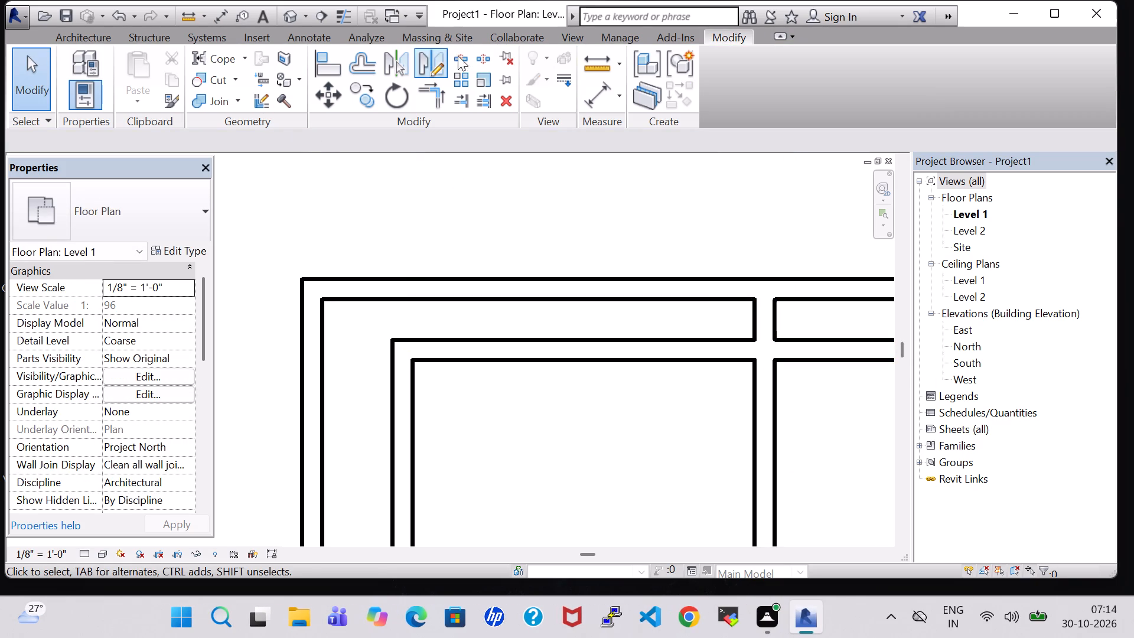
Split the second partition from the west just south of the horizontal wall with a 1" joint gap and delete its northern piece.
{"action": "left_click", "coordinate": [477, 60]}
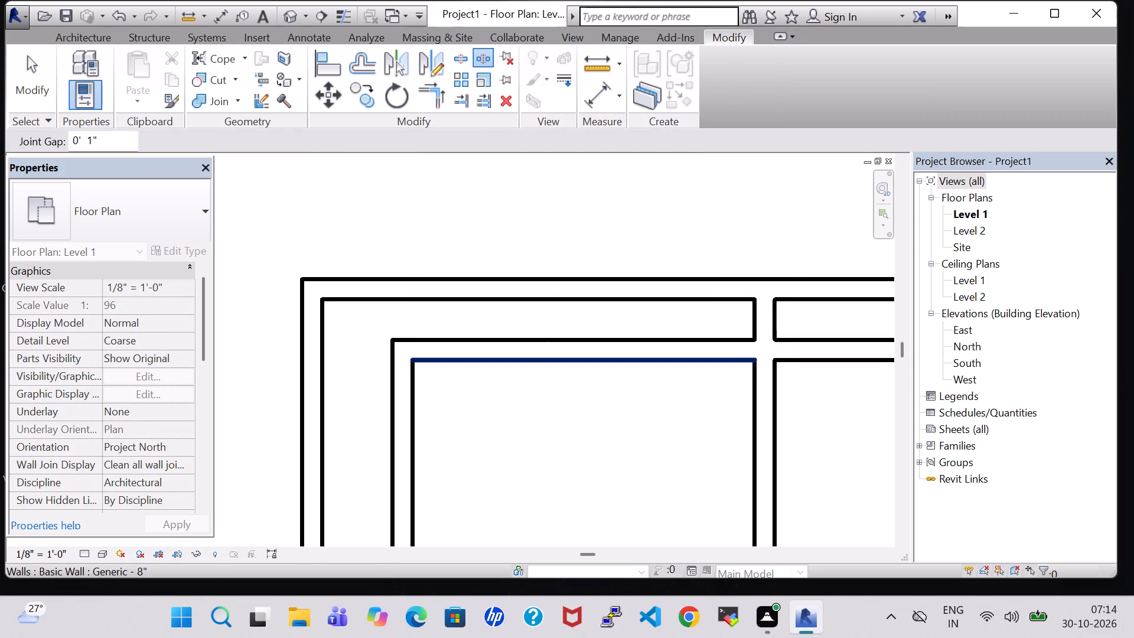
{"action": "left_click", "coordinate": [774, 368]}
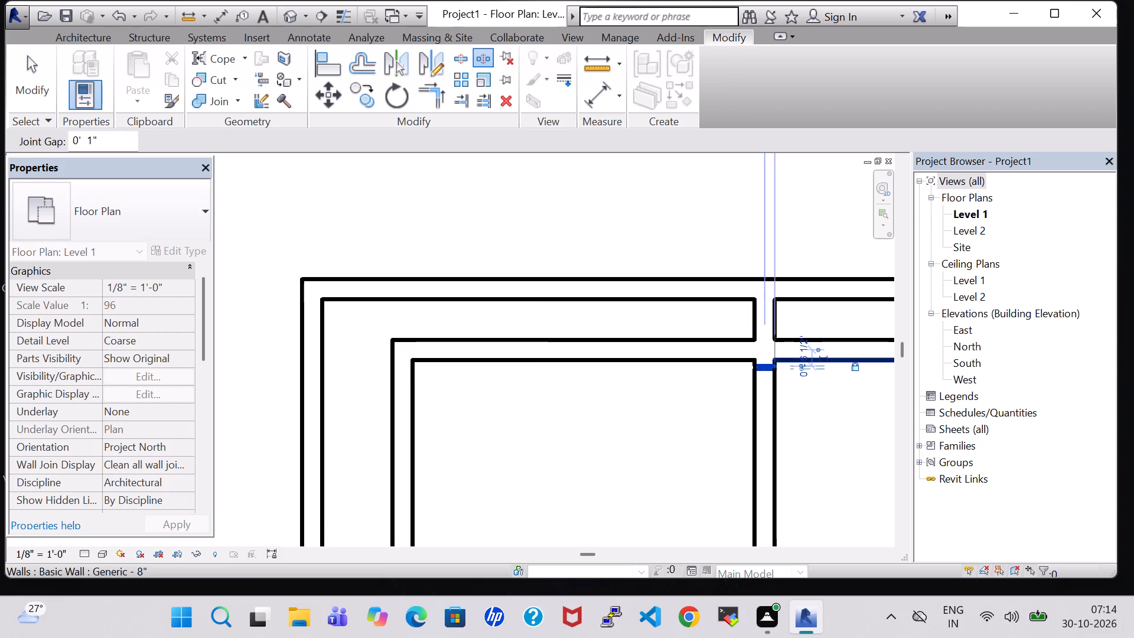
{"action": "left_click", "coordinate": [776, 302]}
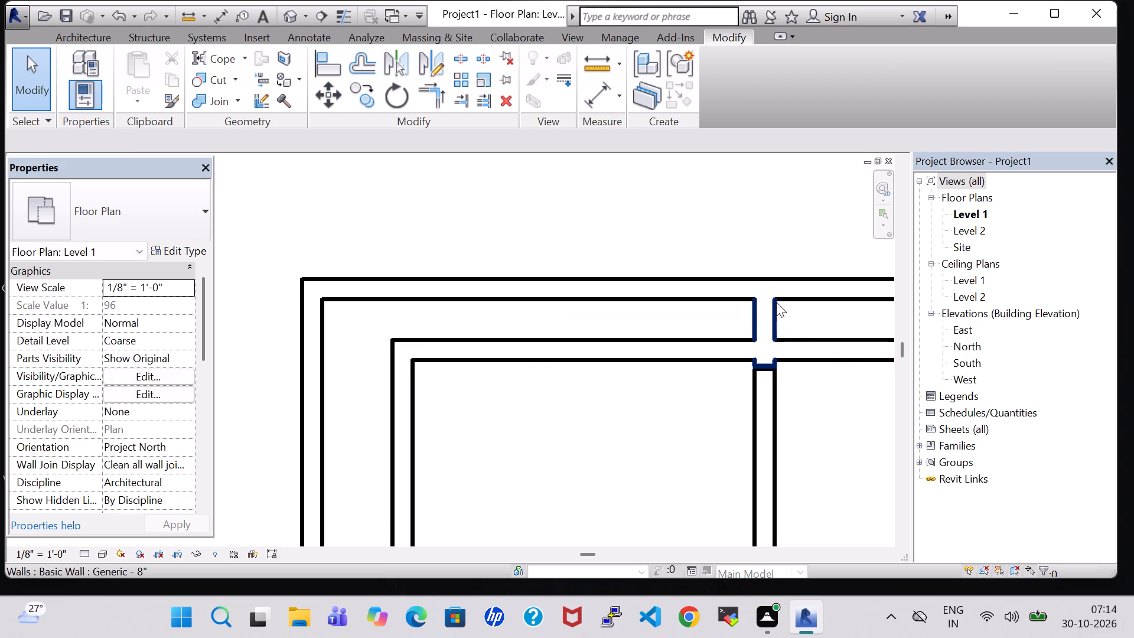
{"action": "key", "text": "Escape"}
{"action": "key", "text": "Escape"}
{"action": "left_click", "coordinate": [774, 313]}
{"action": "key", "text": "Delete"}
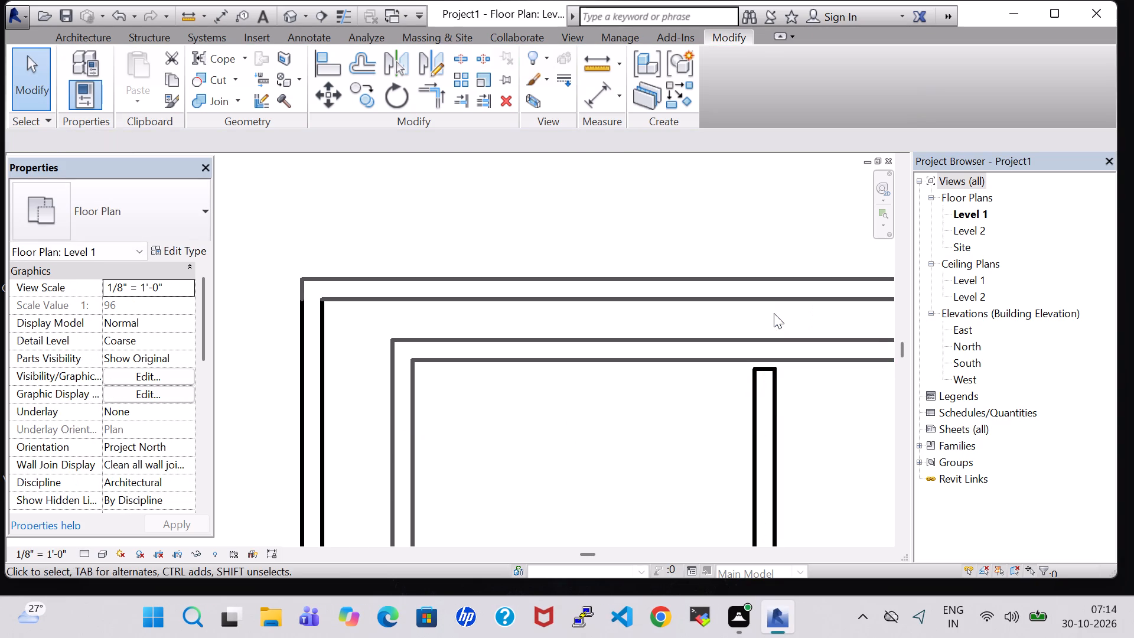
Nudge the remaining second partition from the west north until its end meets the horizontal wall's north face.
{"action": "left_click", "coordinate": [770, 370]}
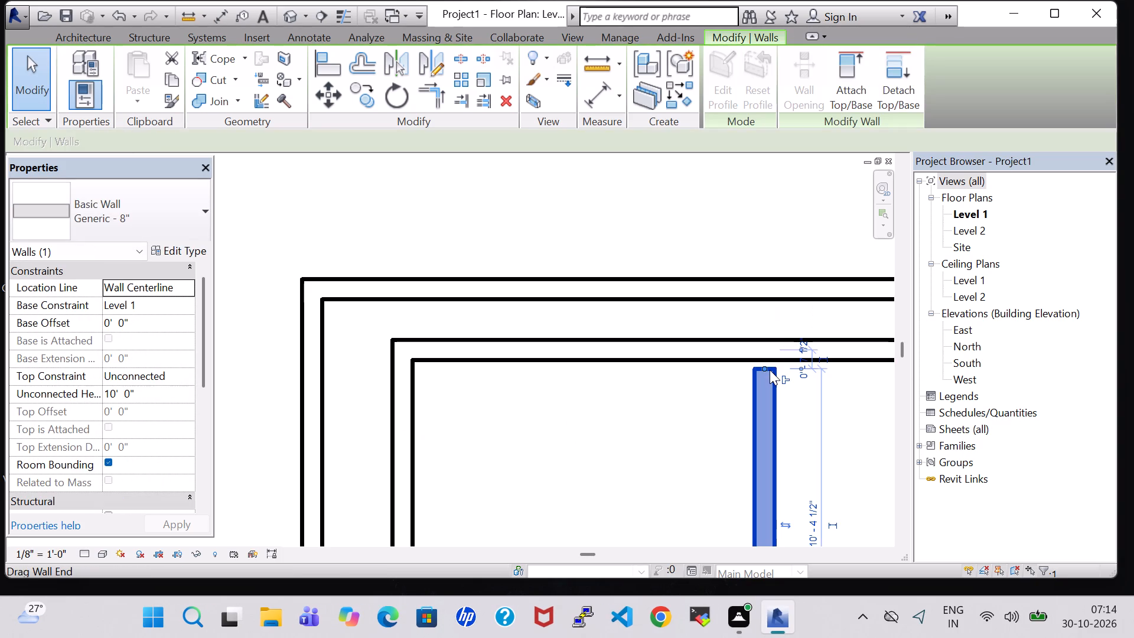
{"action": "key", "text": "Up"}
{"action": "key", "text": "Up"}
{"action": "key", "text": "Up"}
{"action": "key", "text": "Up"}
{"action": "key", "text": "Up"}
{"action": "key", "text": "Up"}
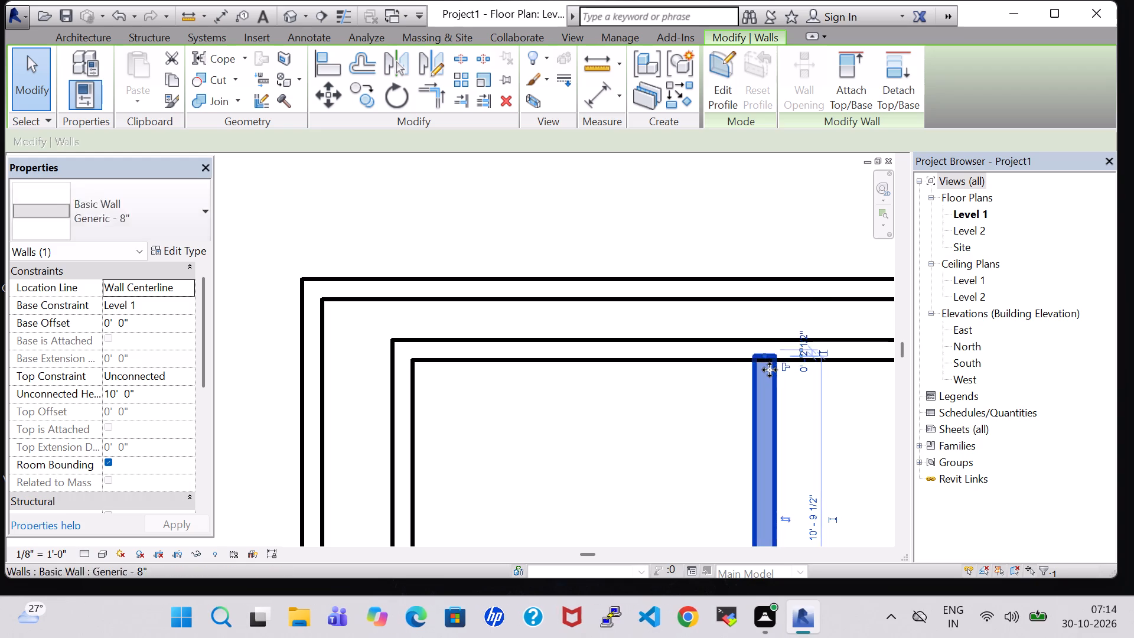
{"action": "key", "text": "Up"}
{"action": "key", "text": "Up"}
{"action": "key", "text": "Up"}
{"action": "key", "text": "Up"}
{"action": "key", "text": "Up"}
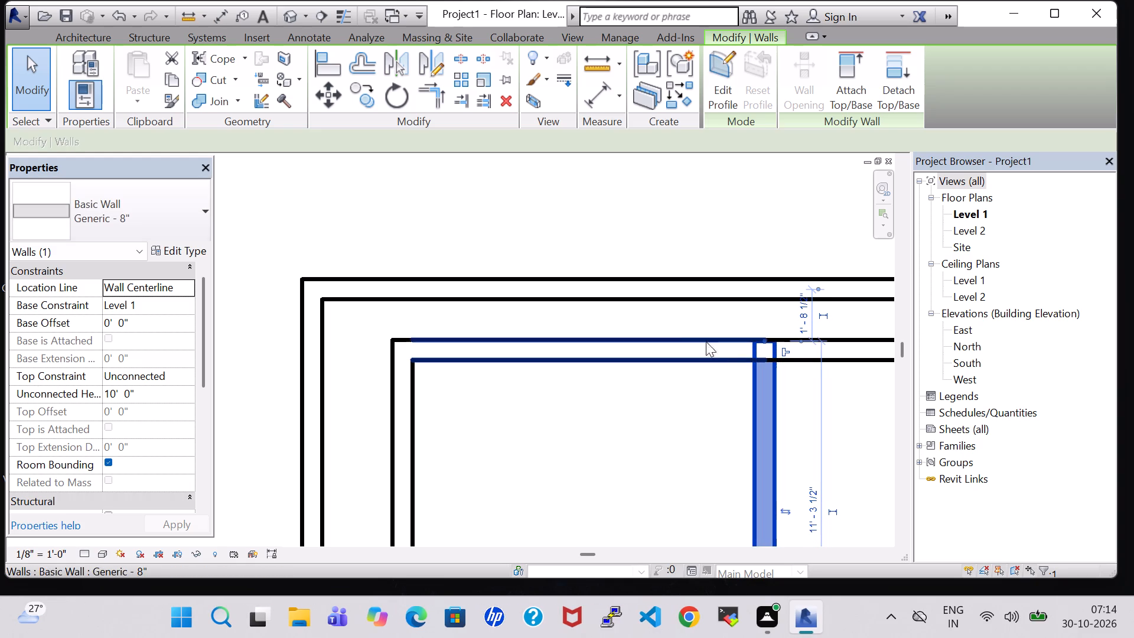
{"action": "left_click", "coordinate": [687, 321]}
Delete the second partition from the west.
{"action": "scroll", "coordinate": [732, 359], "scroll_direction": "down", "scroll_amount": 8}
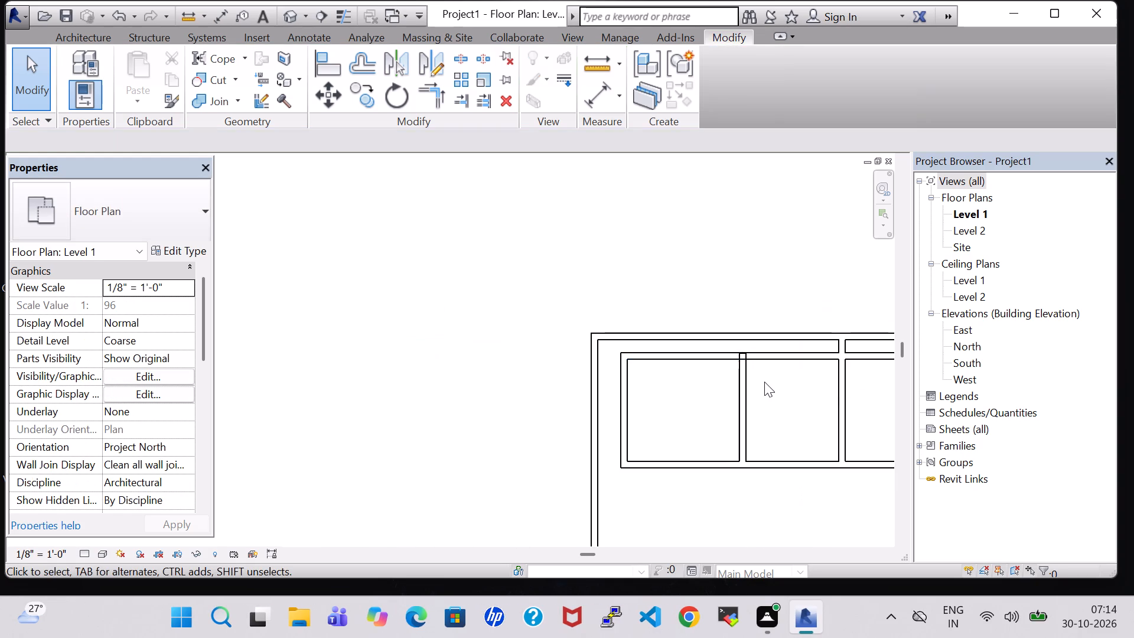
{"action": "left_click", "coordinate": [744, 382]}
{"action": "key", "text": "Delete"}
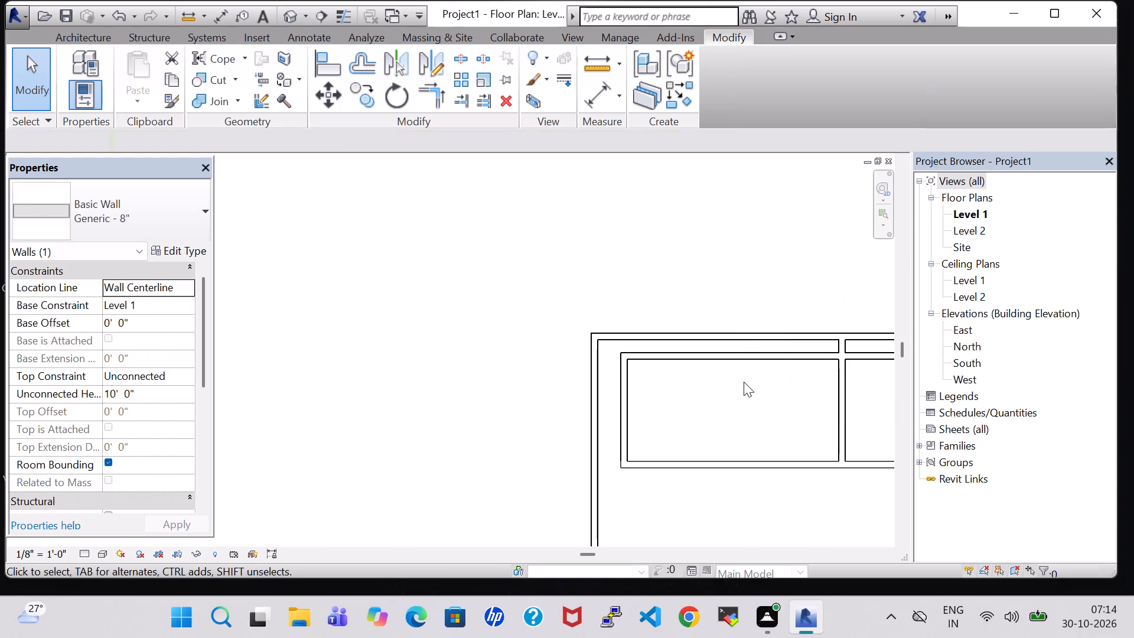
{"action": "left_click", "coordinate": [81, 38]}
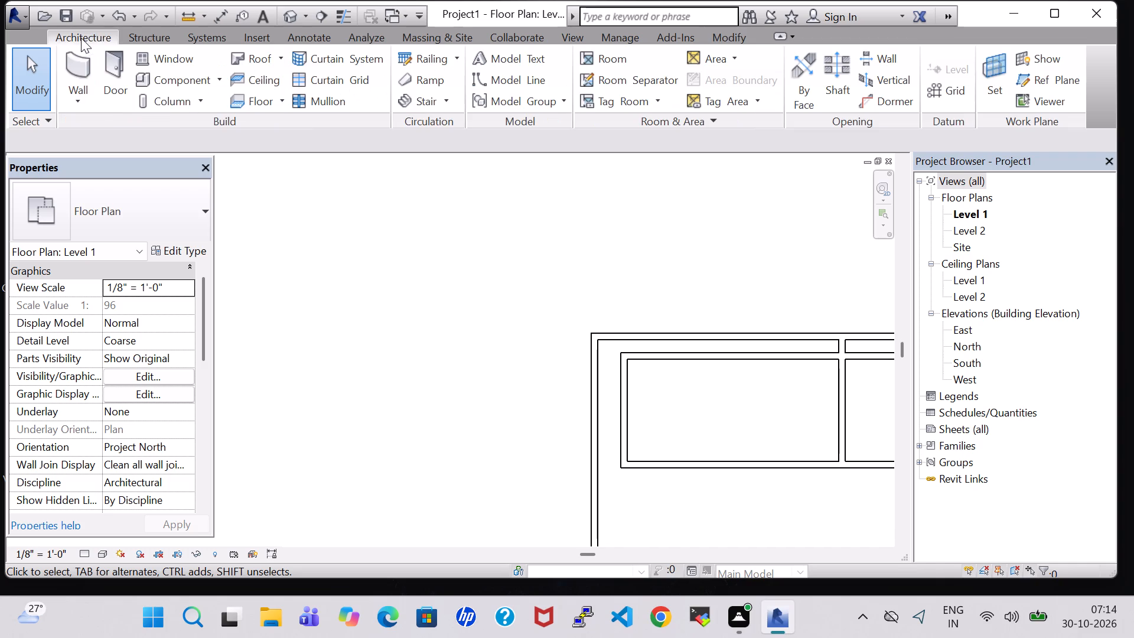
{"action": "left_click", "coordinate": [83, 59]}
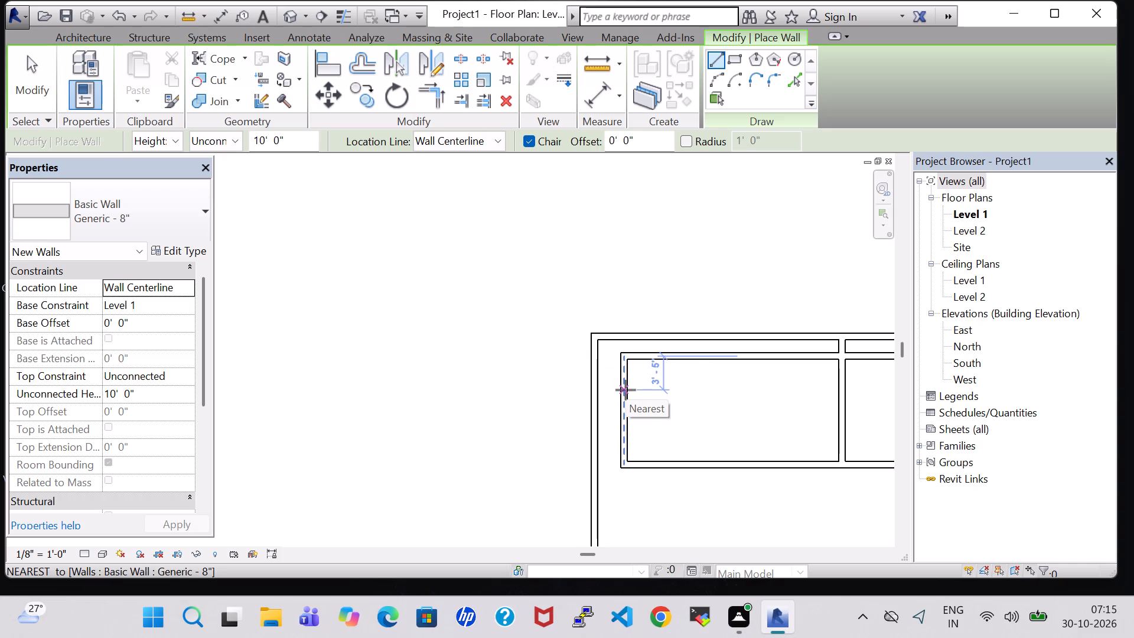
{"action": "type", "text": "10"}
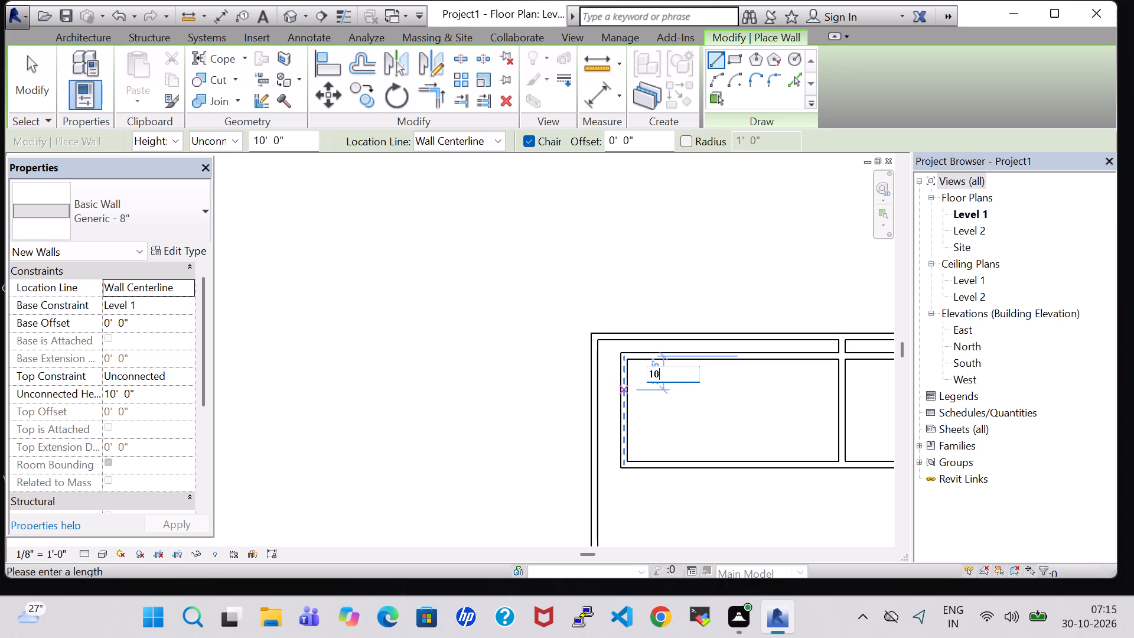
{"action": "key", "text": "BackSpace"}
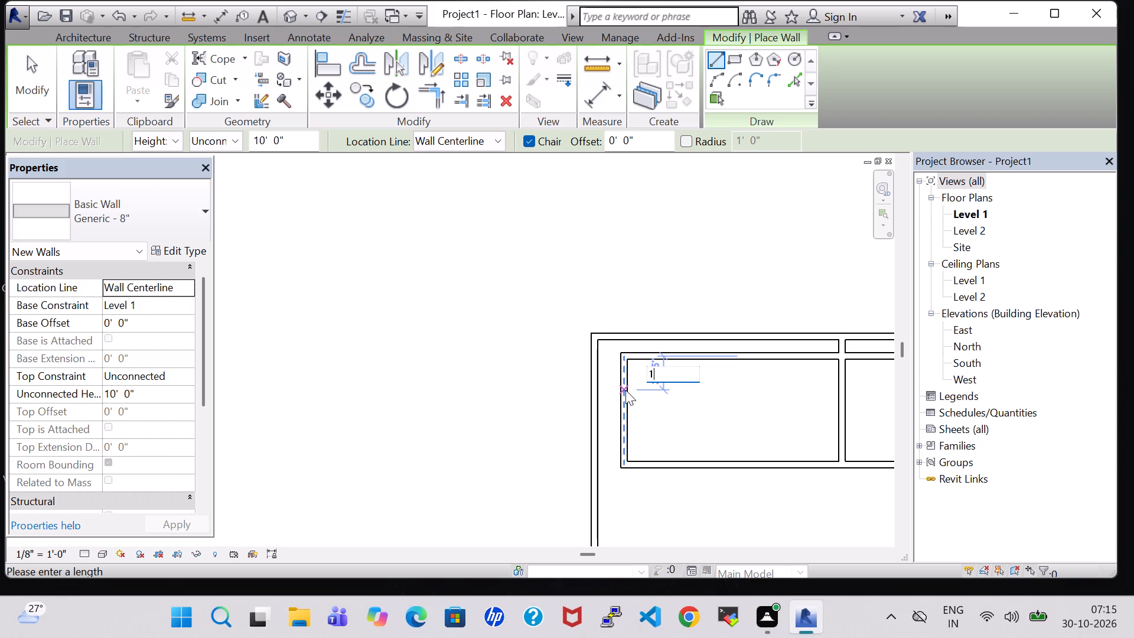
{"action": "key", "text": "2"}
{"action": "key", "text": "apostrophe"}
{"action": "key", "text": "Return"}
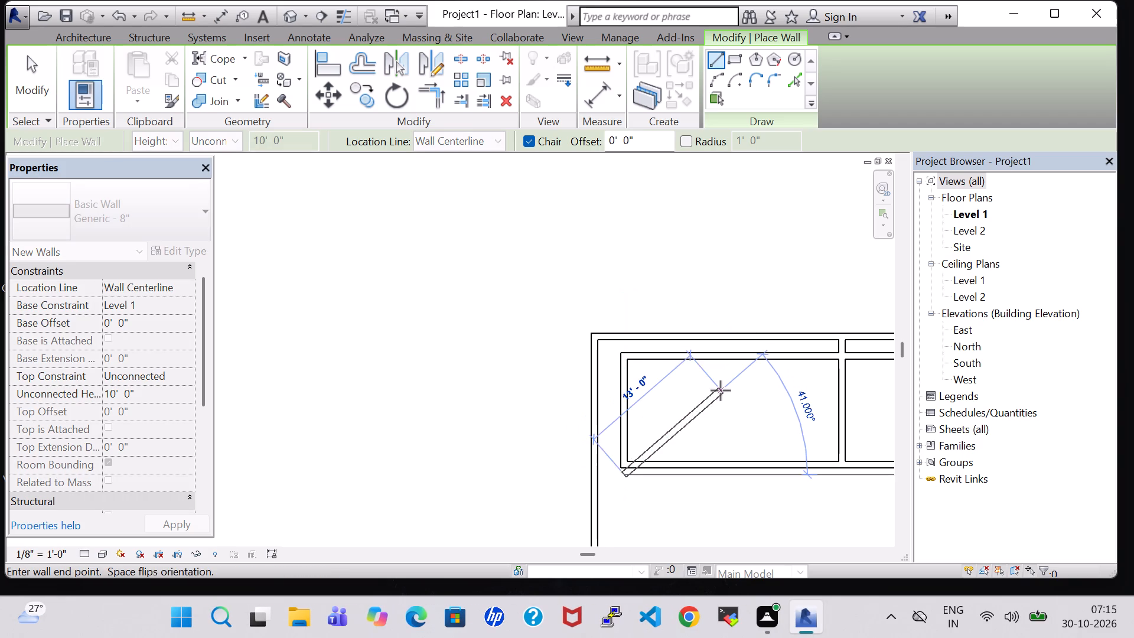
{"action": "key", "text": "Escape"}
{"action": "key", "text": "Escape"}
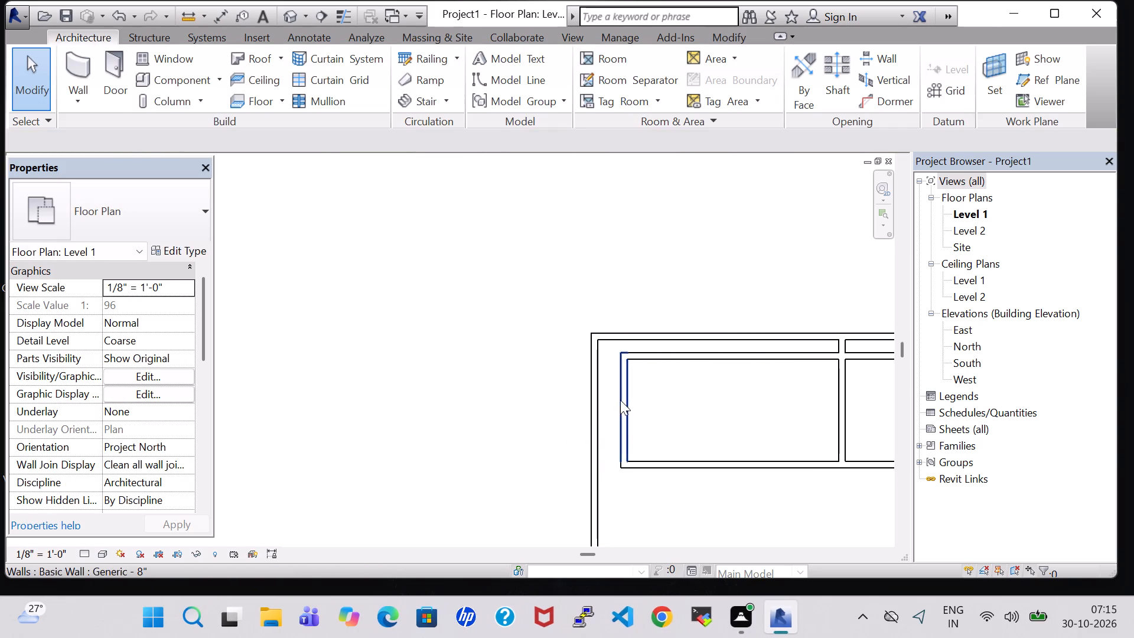
Draw a Generic - 8" partition 12' east of the westernmost partition, from the north horizontal wall to the rooms' south wall.
{"action": "left_click", "coordinate": [79, 70]}
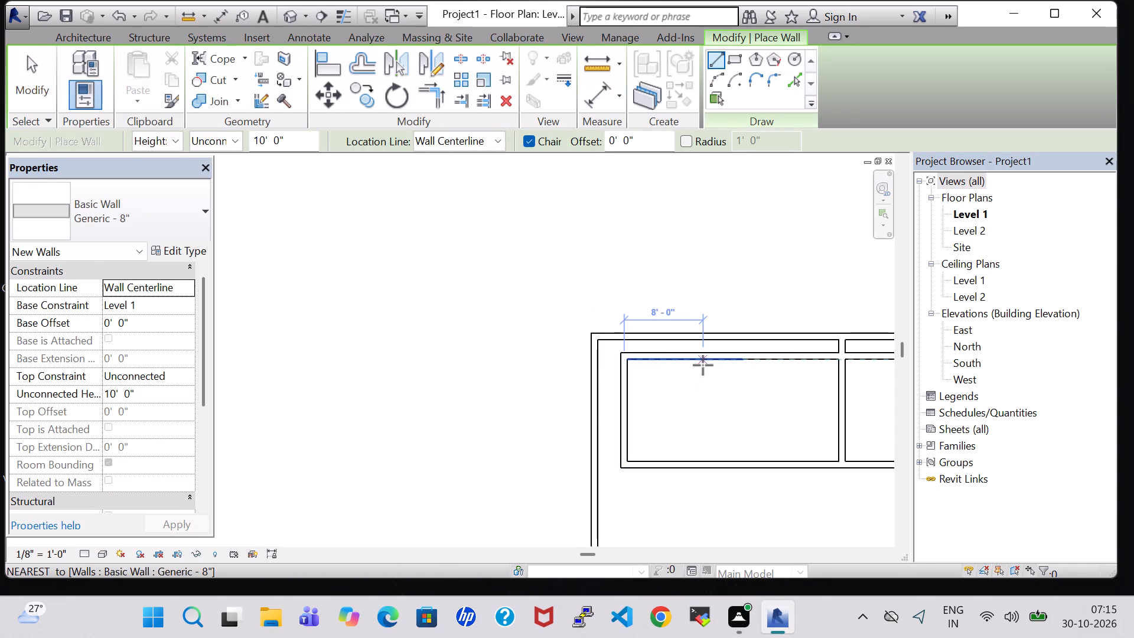
{"action": "type", "text": "12'"}
{"action": "key", "text": "Return"}
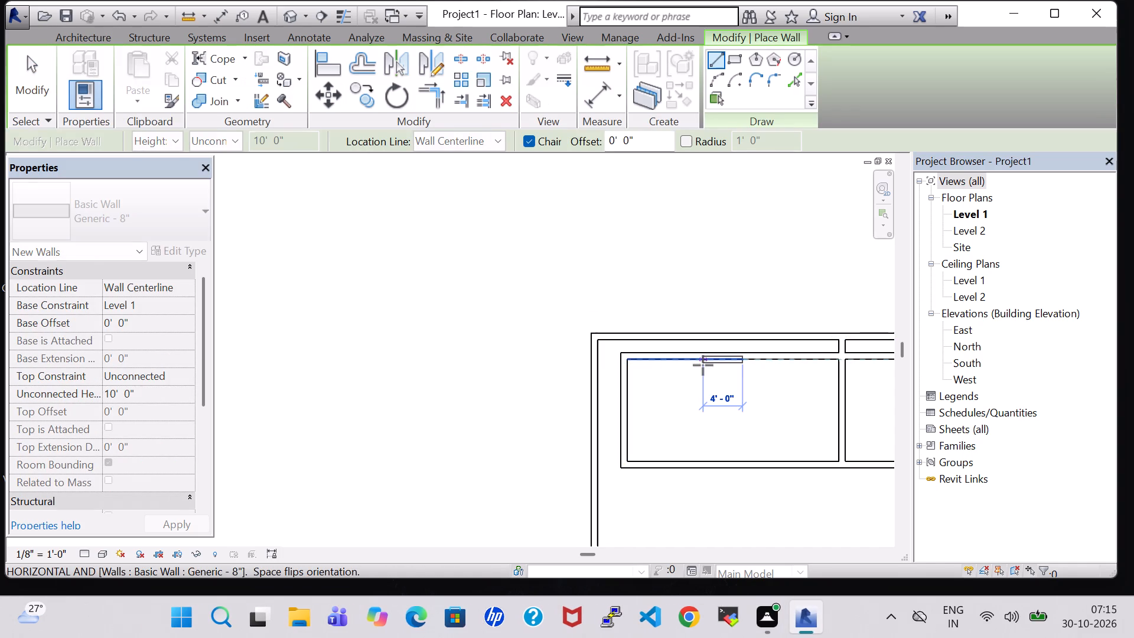
{"action": "left_click", "coordinate": [748, 464]}
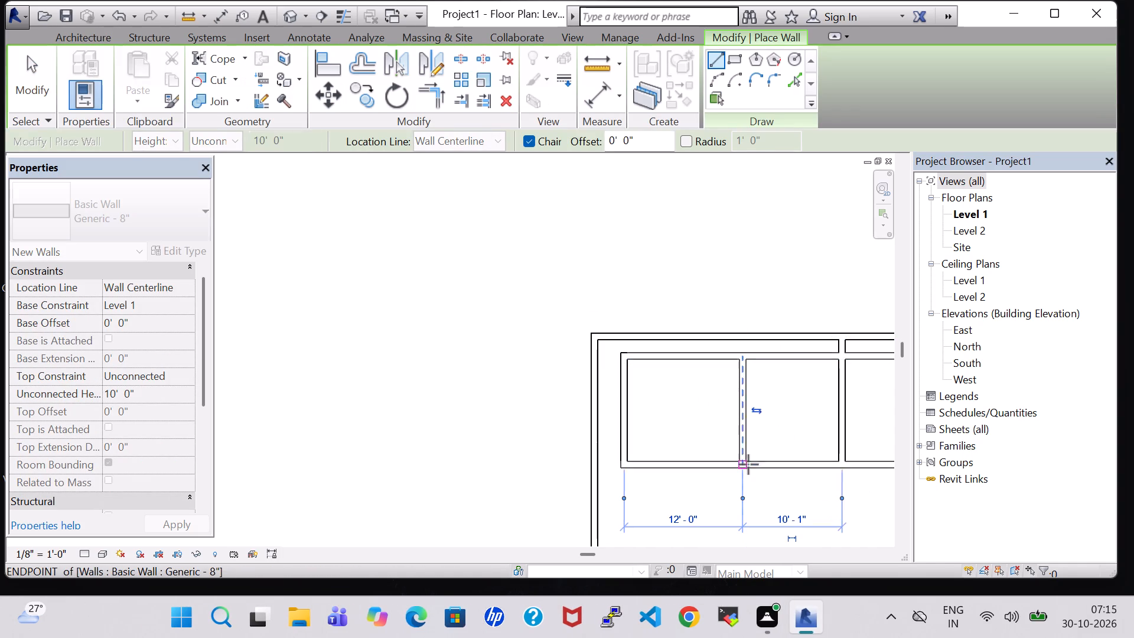
{"action": "key", "text": "Escape"}
{"action": "key", "text": "Escape"}
Split the horizontal wall and the outer north wall without a gap where the third partition from the west meets them.
{"action": "middle_click_drag", "start_coordinate": [781, 428], "coordinate": [633, 438]}
{"action": "middle_click", "coordinate": [581, 438]}
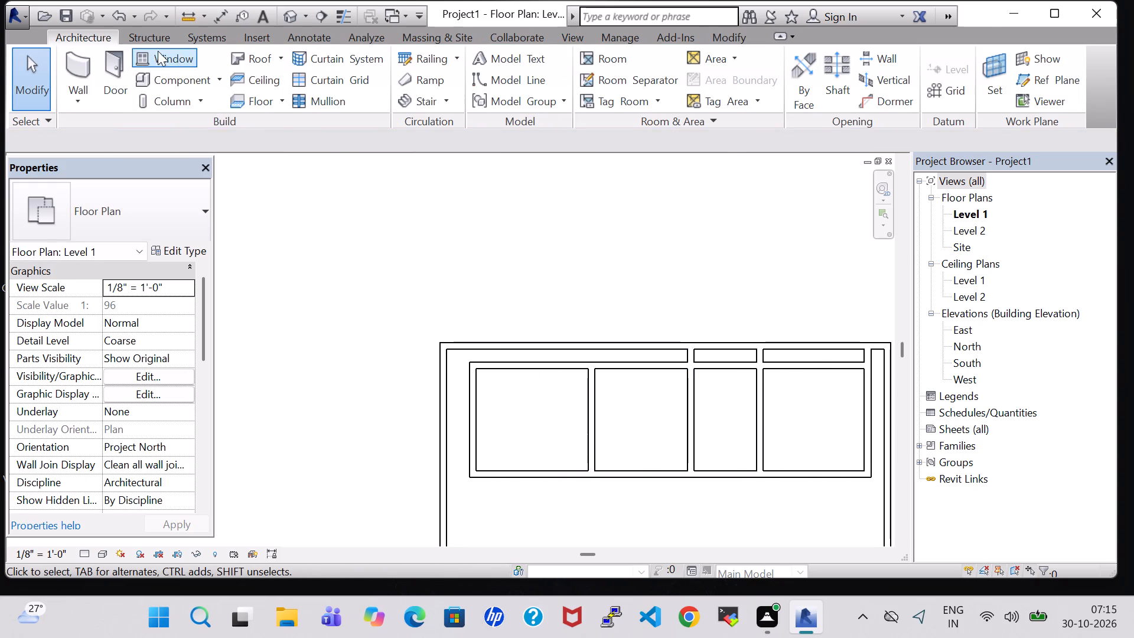
{"action": "left_click", "coordinate": [731, 40]}
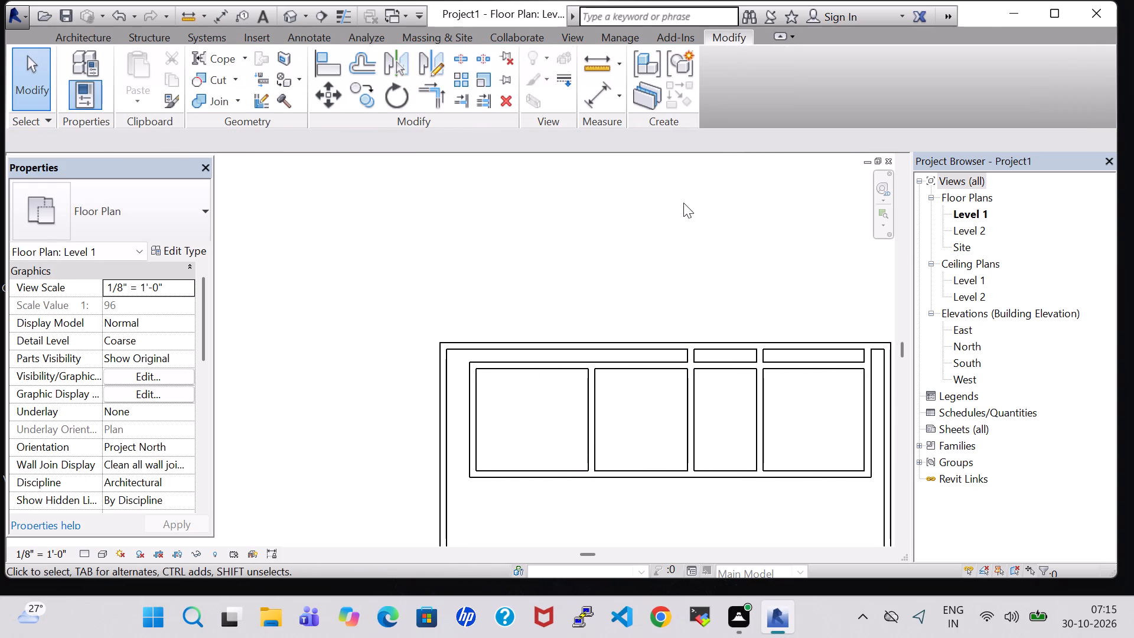
{"action": "left_click", "coordinate": [467, 57]}
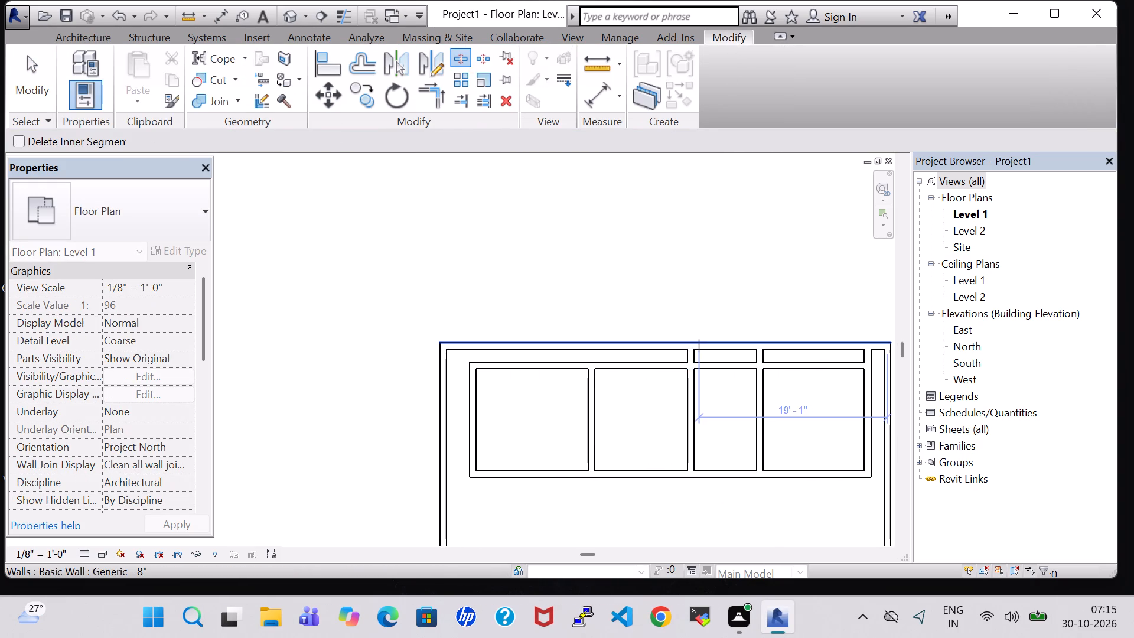
{"action": "scroll", "coordinate": [692, 371], "scroll_direction": "up", "scroll_amount": 9}
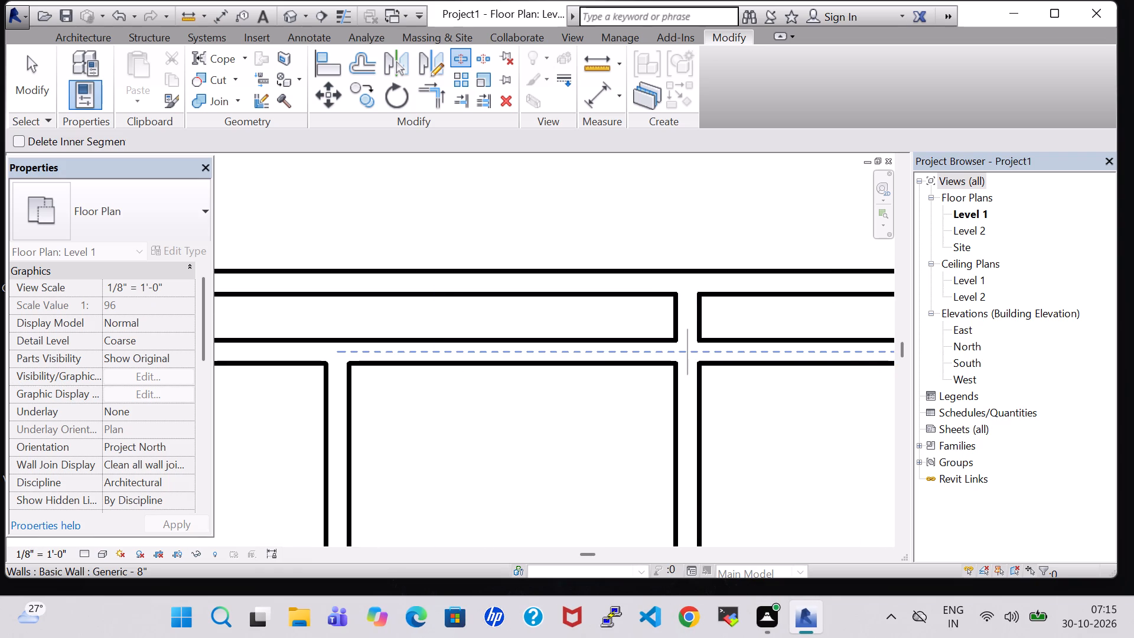
{"action": "left_click", "coordinate": [685, 349]}
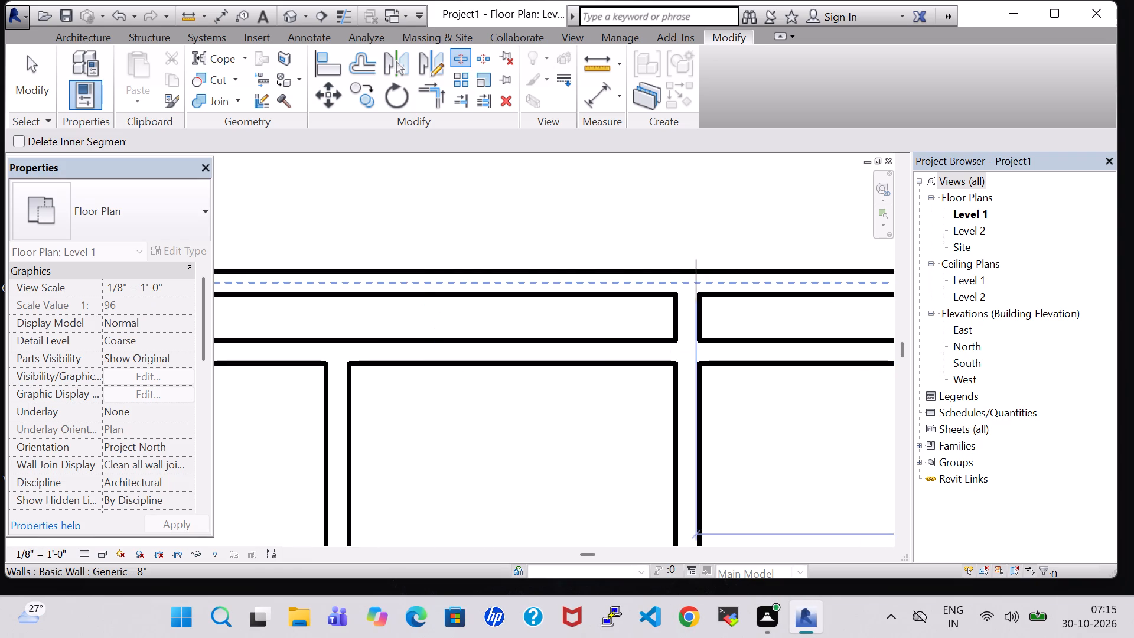
{"action": "left_click", "coordinate": [690, 282]}
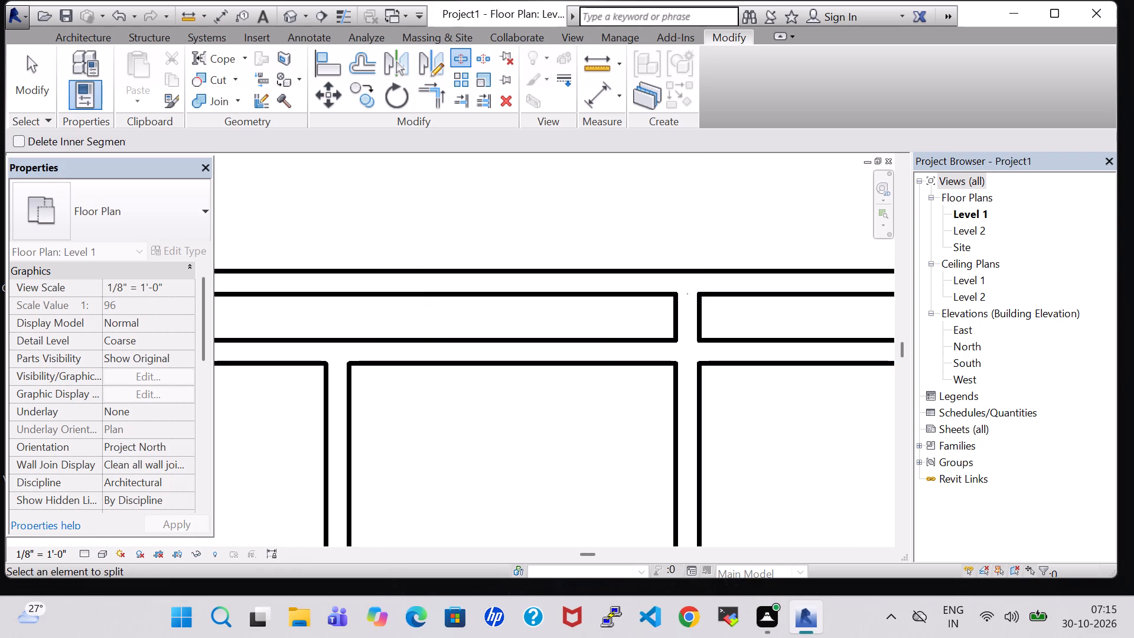
{"action": "key", "text": "Escape"}
{"action": "key", "text": "Escape"}
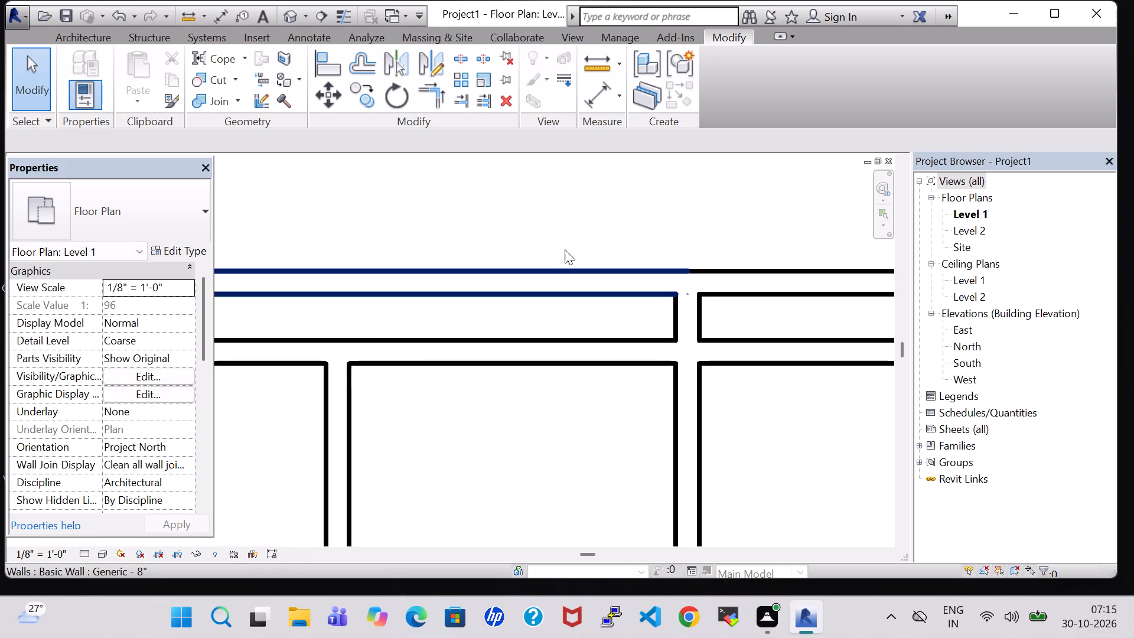
Split the third partition from the west at the horizontal wall and outer north wall without a gap, and delete its stub across the north passage.
{"action": "left_click", "coordinate": [464, 53]}
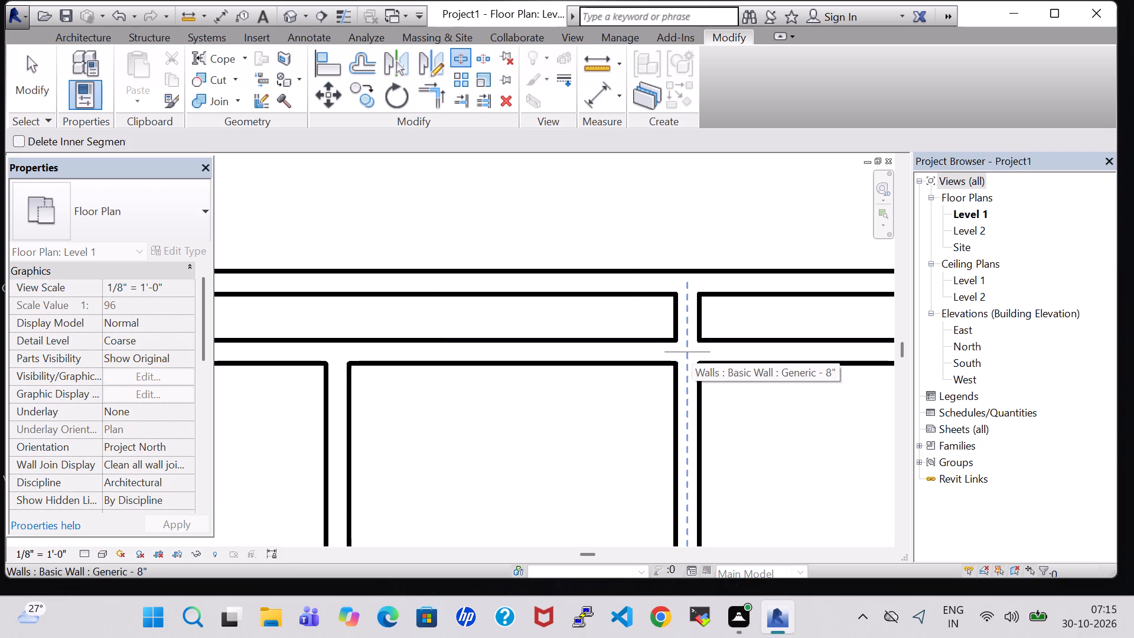
{"action": "left_click", "coordinate": [692, 353]}
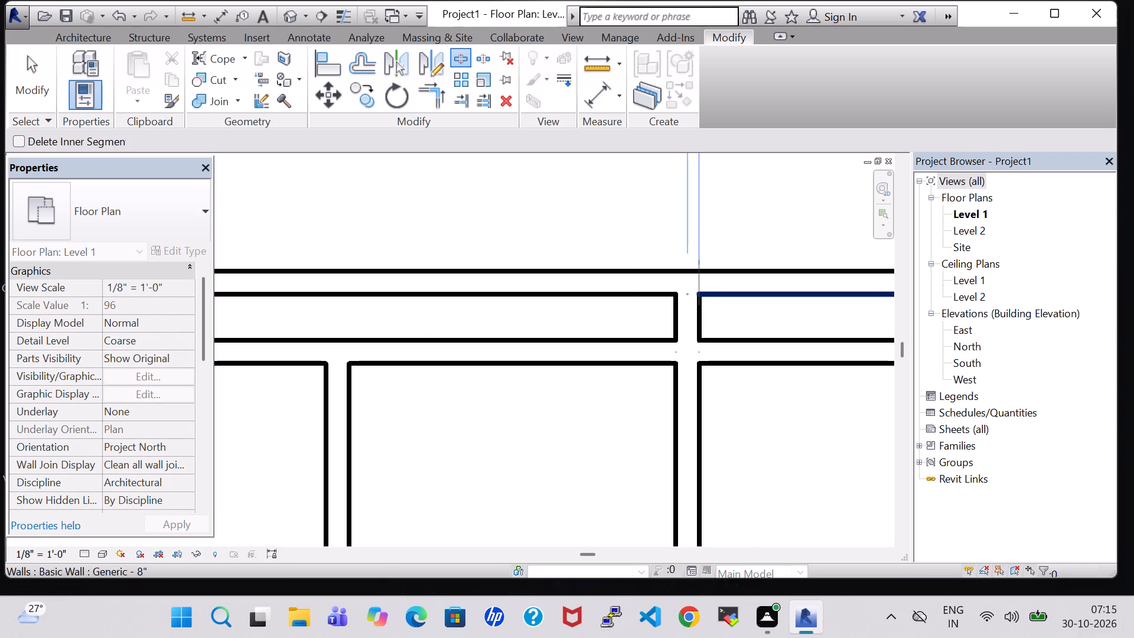
{"action": "left_click", "coordinate": [695, 295]}
{"action": "key", "text": "Escape"}
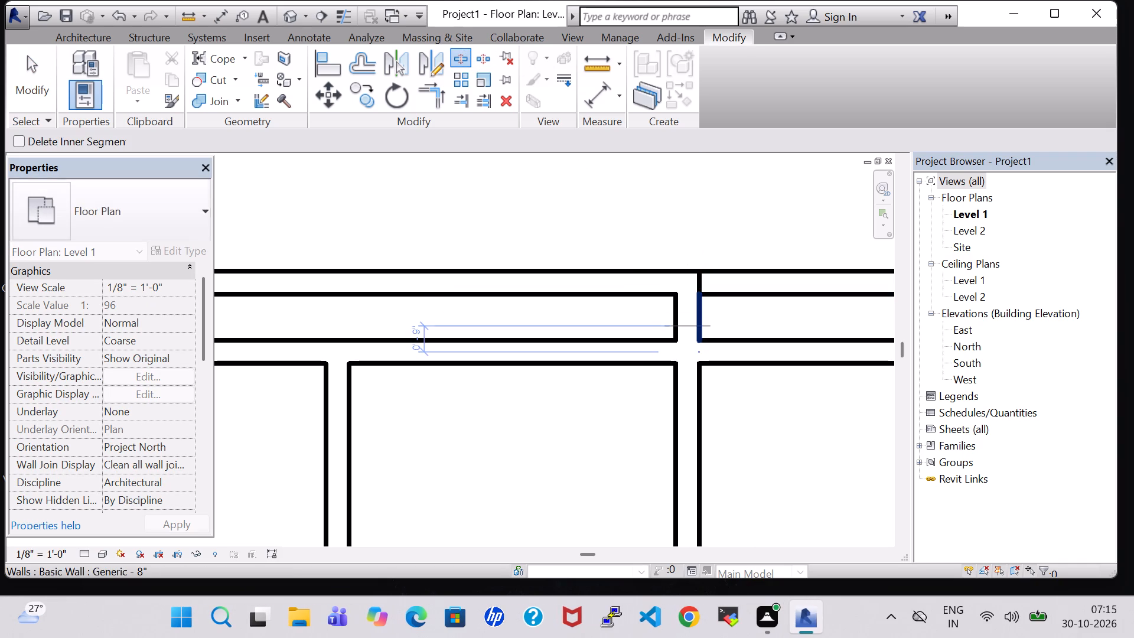
{"action": "key", "text": "Escape"}
{"action": "left_click", "coordinate": [686, 320]}
{"action": "key", "text": "Delete"}
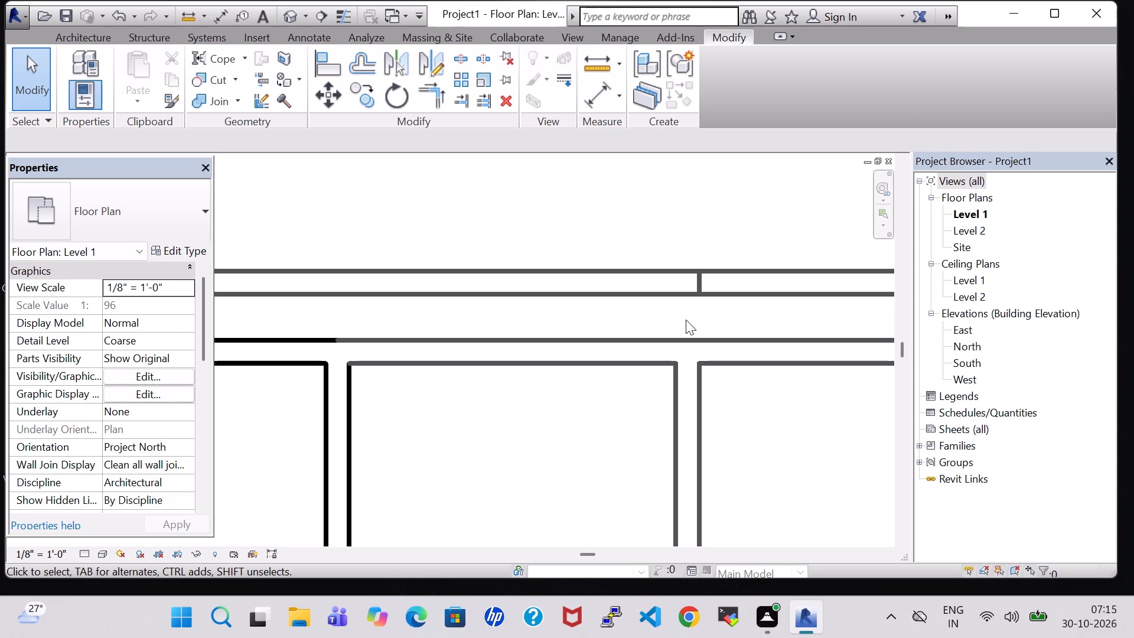
Delete the outer north wall segment east of the third partition from the west.
{"action": "left_click", "coordinate": [698, 285]}
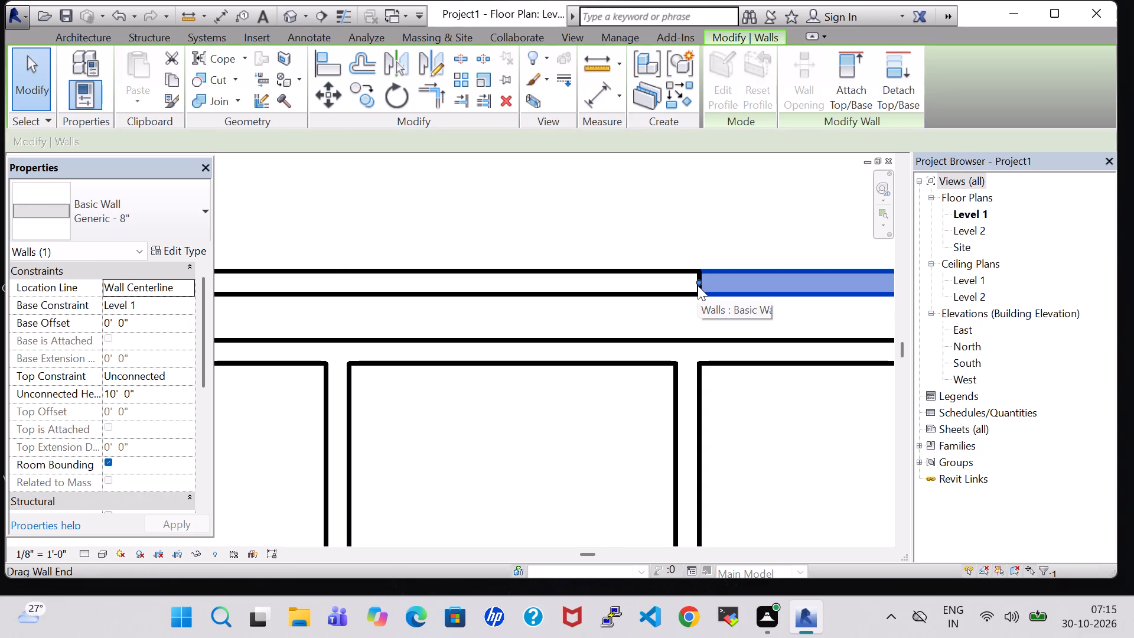
{"action": "key", "text": "Delete"}
Split the horizontal wall without a gap where the fourth partition from the west meets it.
{"action": "scroll", "coordinate": [698, 285], "scroll_direction": "down", "scroll_amount": 3}
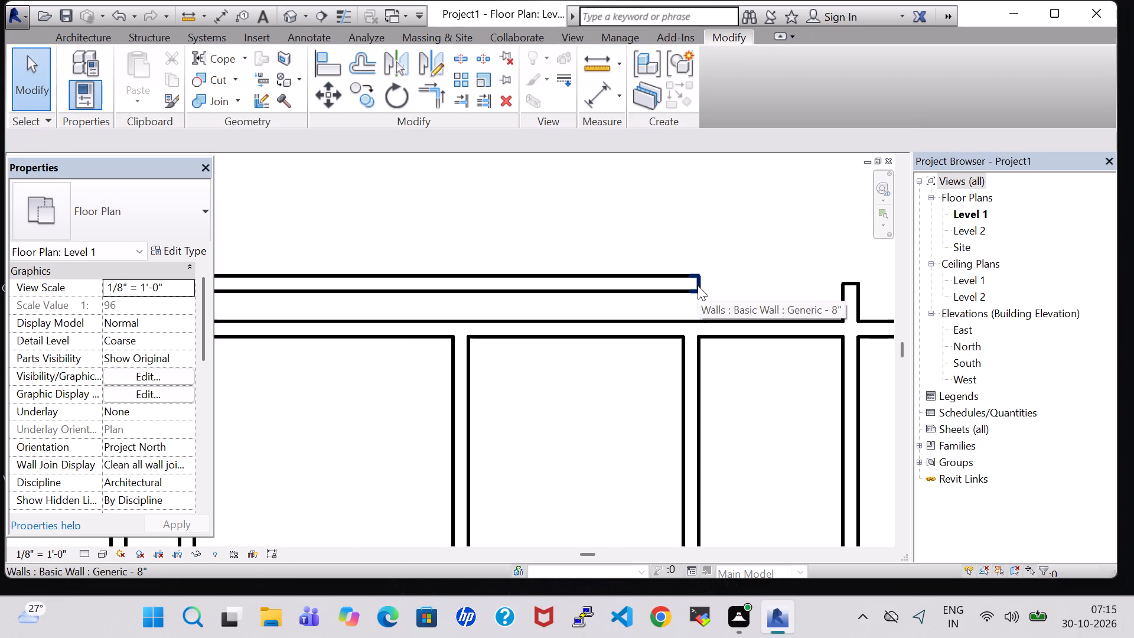
{"action": "middle_click", "coordinate": [708, 284]}
{"action": "middle_click", "coordinate": [708, 284]}
{"action": "middle_click_drag", "start_coordinate": [708, 284], "coordinate": [666, 289]}
{"action": "scroll", "coordinate": [494, 203], "scroll_direction": "up", "scroll_amount": 4}
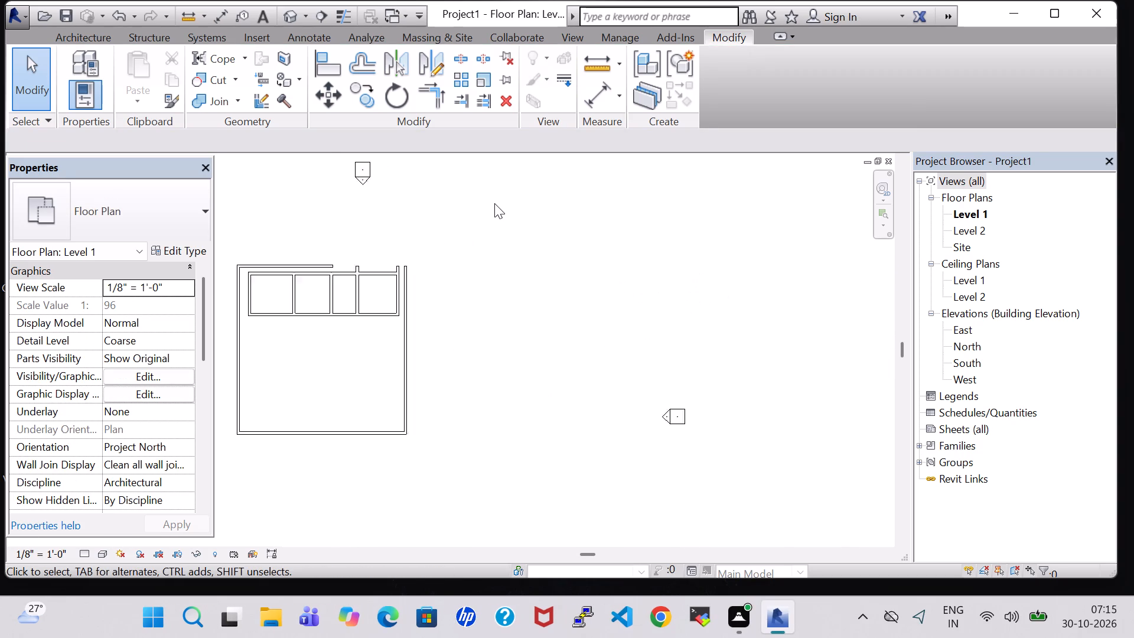
{"action": "scroll", "coordinate": [494, 203], "scroll_direction": "up", "scroll_amount": 2}
{"action": "middle_click_drag", "start_coordinate": [494, 203], "coordinate": [784, 264]}
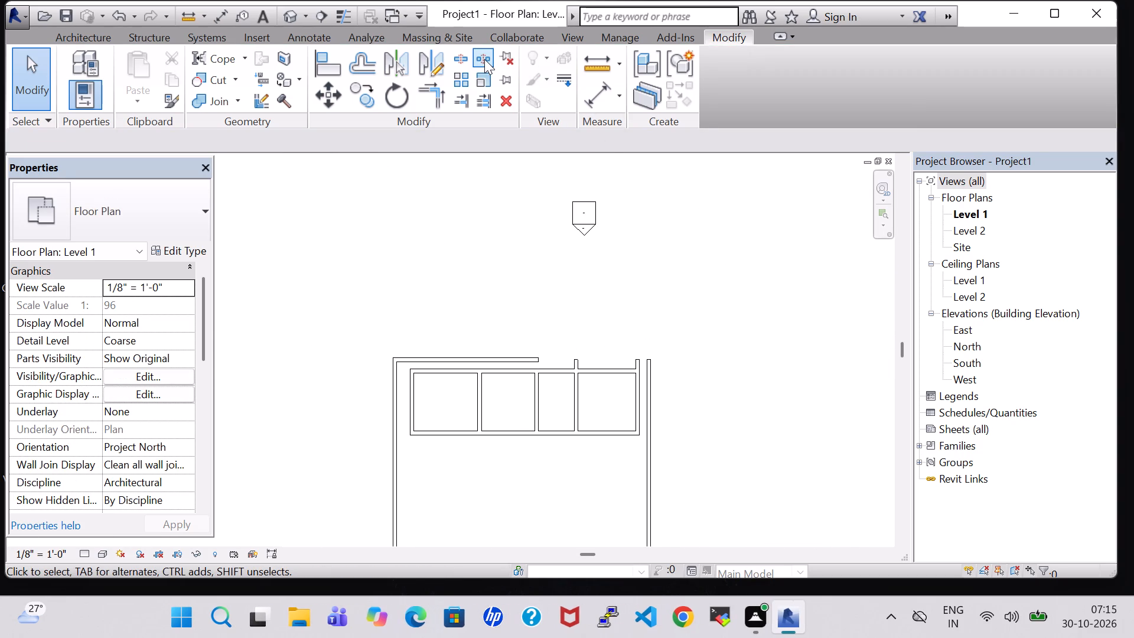
{"action": "left_click", "coordinate": [484, 59]}
{"action": "scroll", "coordinate": [597, 358], "scroll_direction": "up", "scroll_amount": 7}
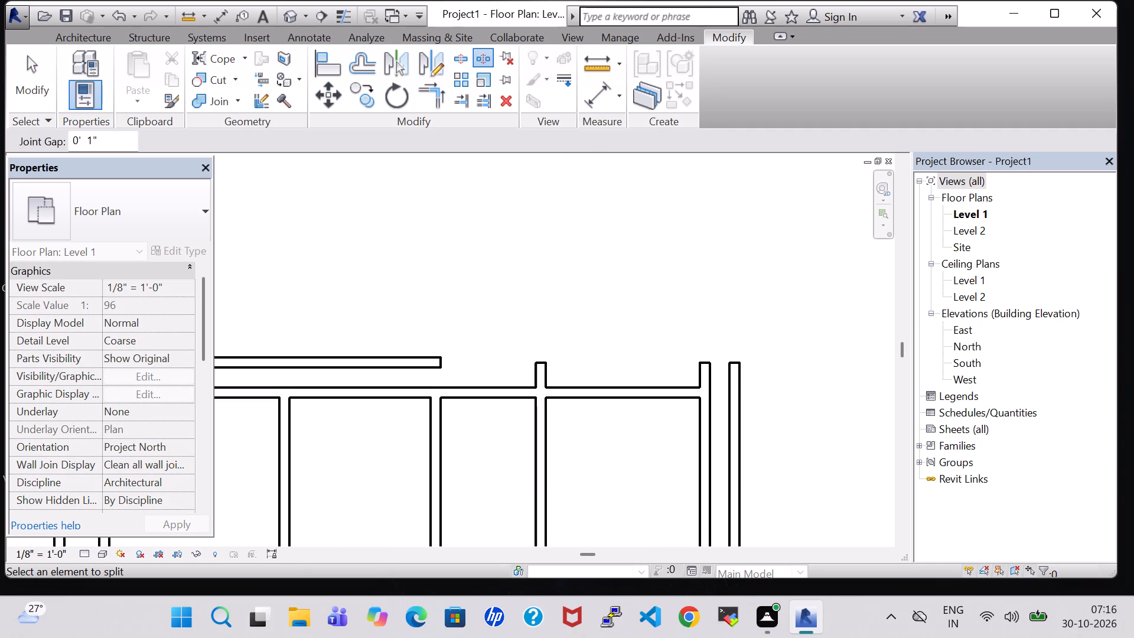
{"action": "left_click", "coordinate": [465, 60]}
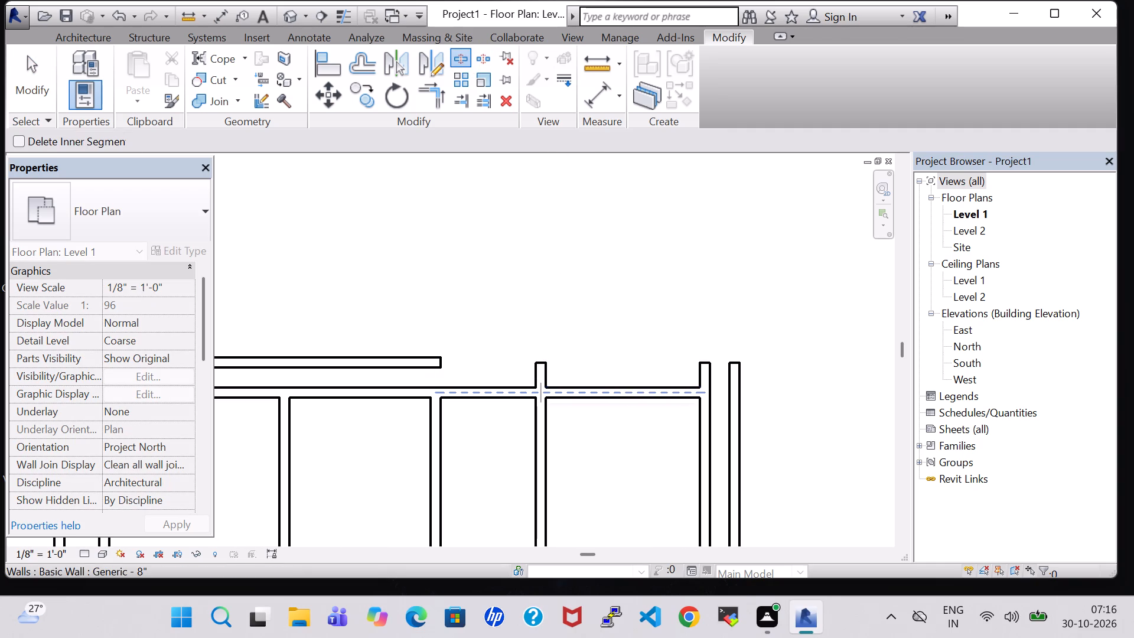
{"action": "left_click", "coordinate": [543, 393]}
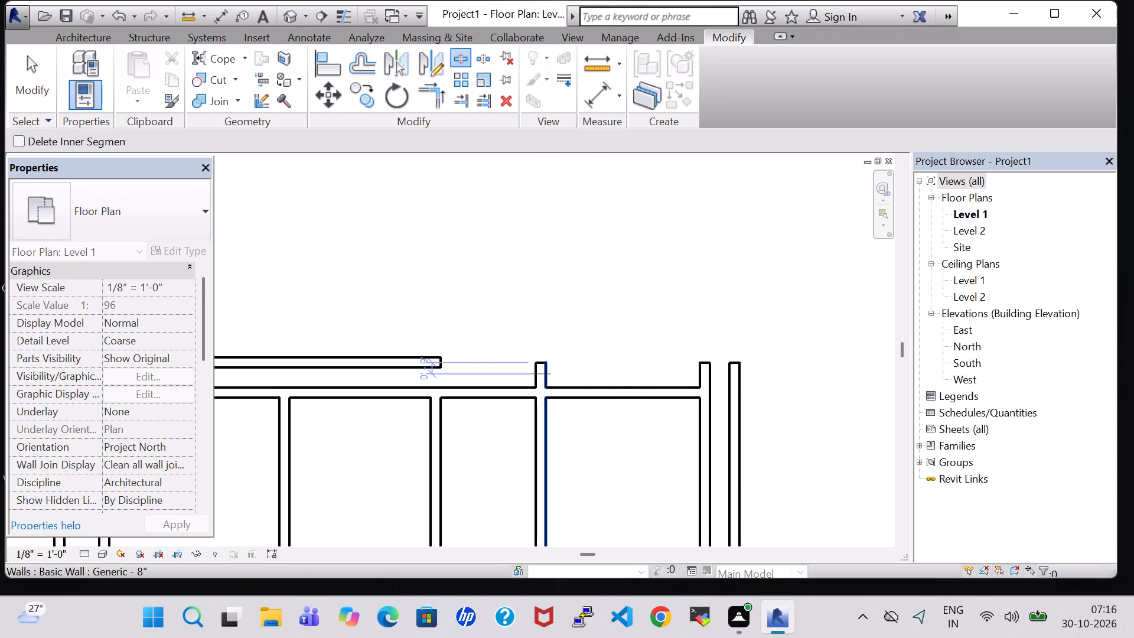
{"action": "left_click", "coordinate": [545, 365]}
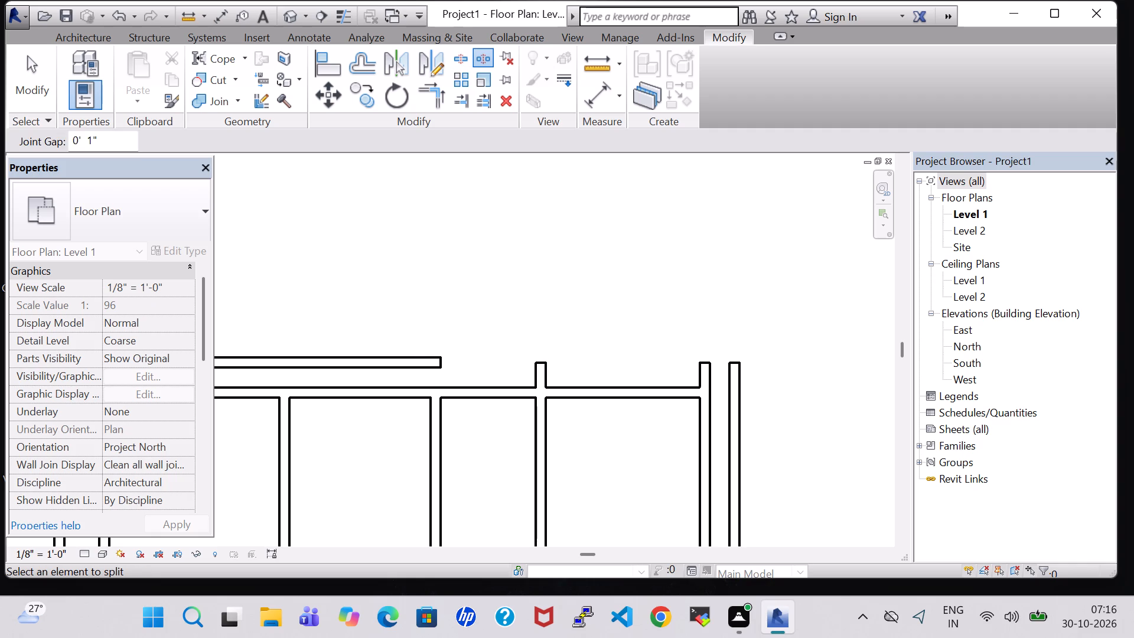
{"action": "key", "text": "Escape"}
{"action": "key", "text": "Escape"}
{"action": "left_click", "coordinate": [535, 375]}
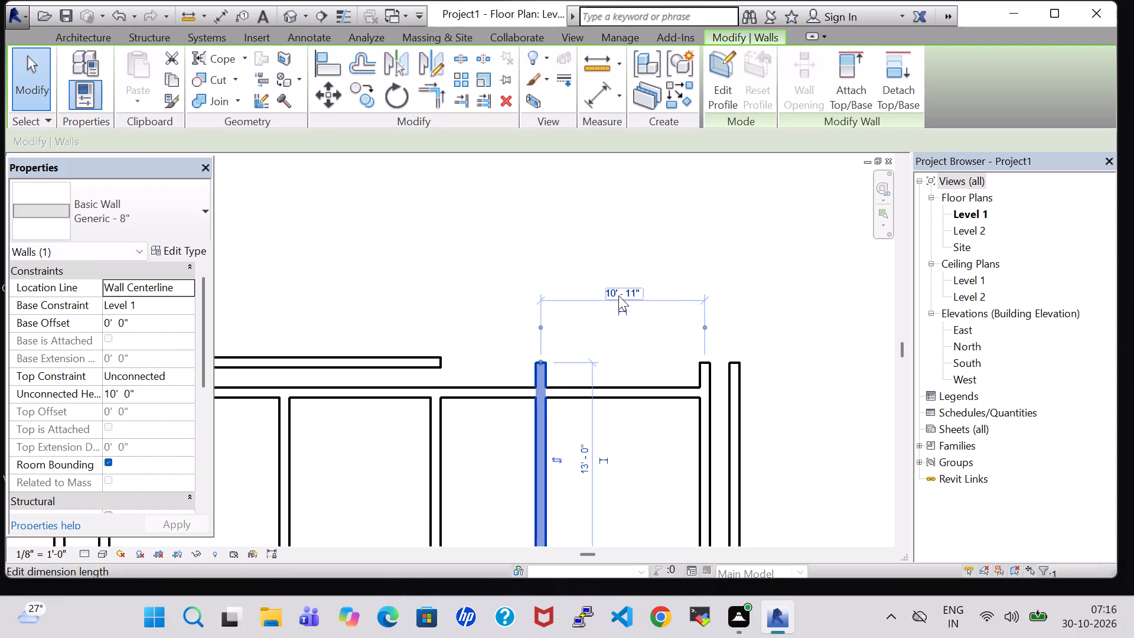
{"action": "left_click", "coordinate": [581, 233]}
Split the fourth partition from the west at the horizontal wall, using a 0' 1" joint gap, and delete its stub and leftover sliver.
{"action": "left_click", "coordinate": [466, 56]}
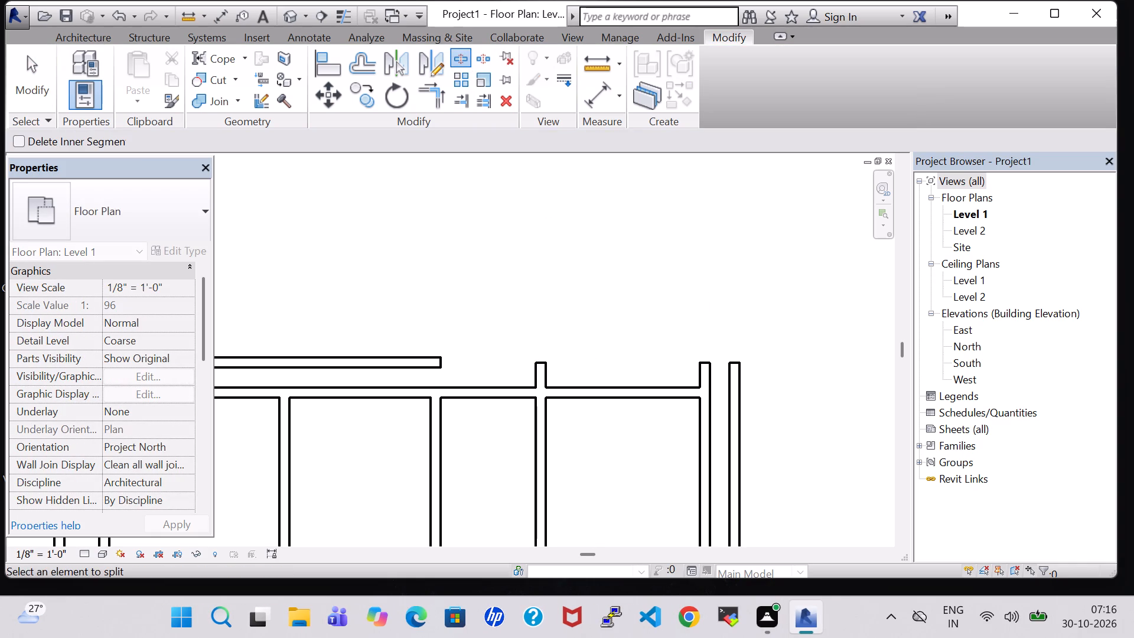
{"action": "left_click", "coordinate": [542, 392]}
{"action": "scroll", "coordinate": [542, 392], "scroll_direction": "up", "scroll_amount": 5}
{"action": "left_click", "coordinate": [487, 59]}
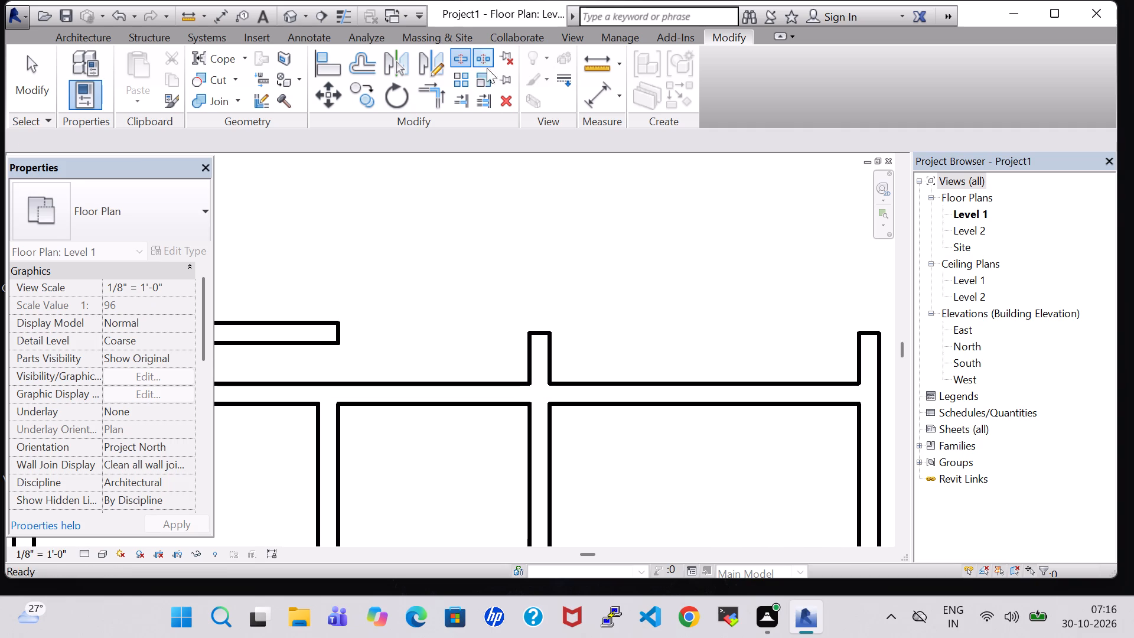
{"action": "left_click", "coordinate": [540, 385]}
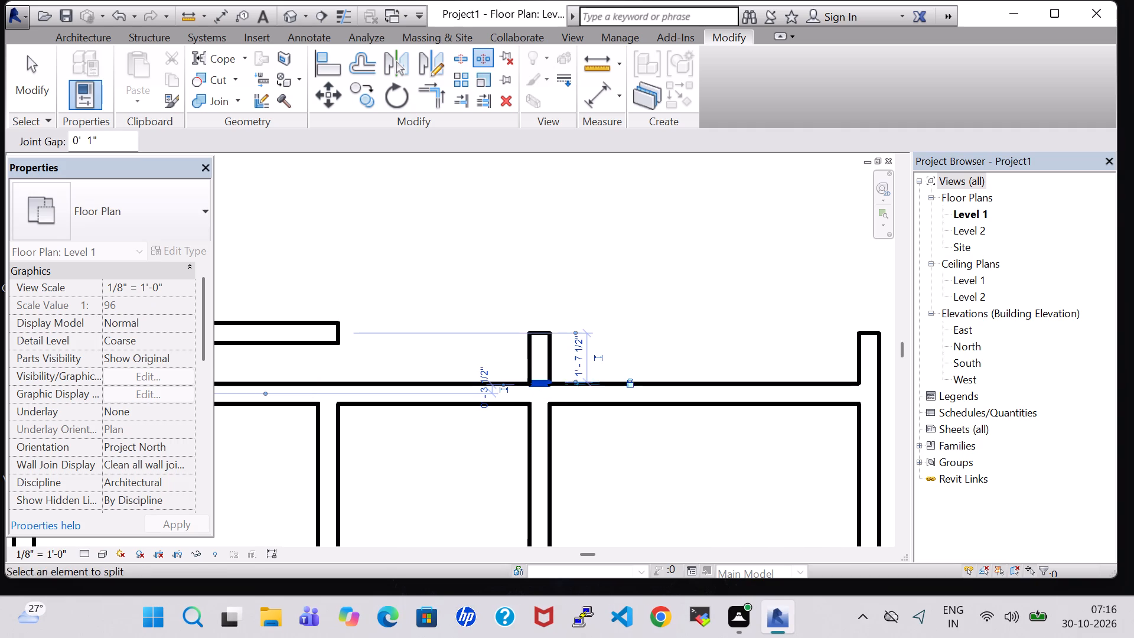
{"action": "key", "text": "Escape"}
{"action": "key", "text": "Escape"}
{"action": "left_click", "coordinate": [540, 331]}
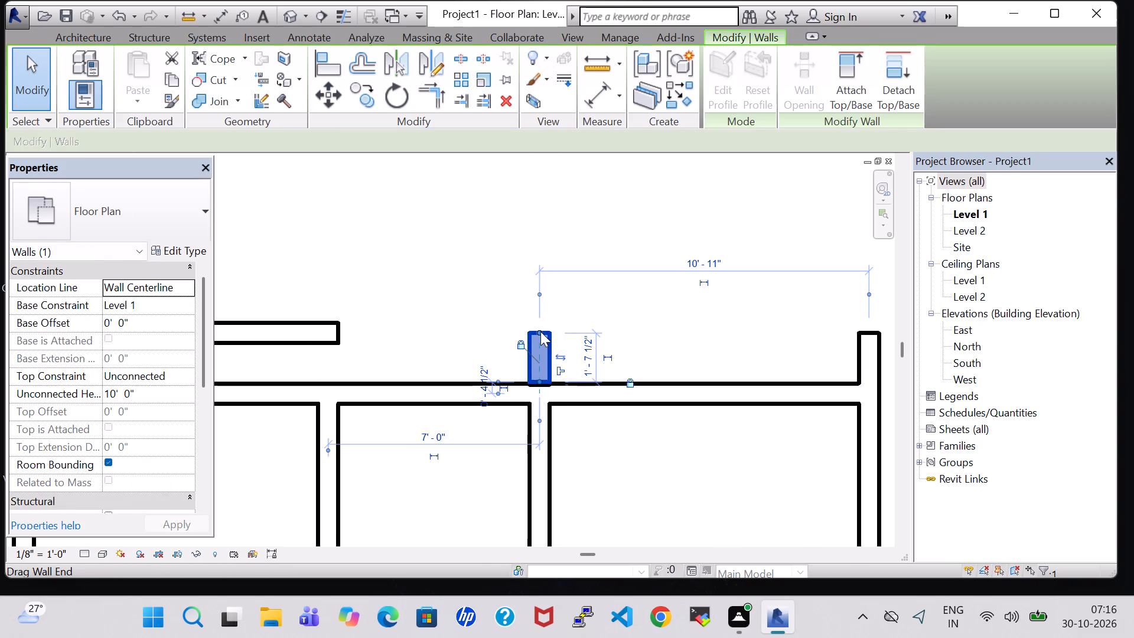
{"action": "key", "text": "Delete"}
{"action": "left_click", "coordinate": [544, 386]}
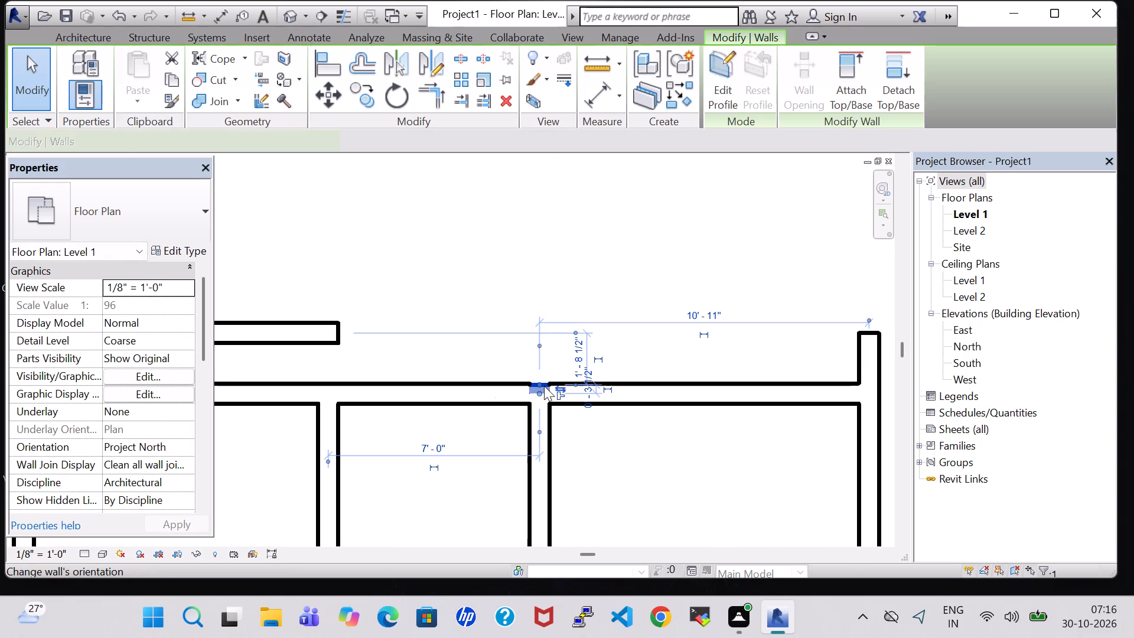
{"action": "key", "text": "Up"}
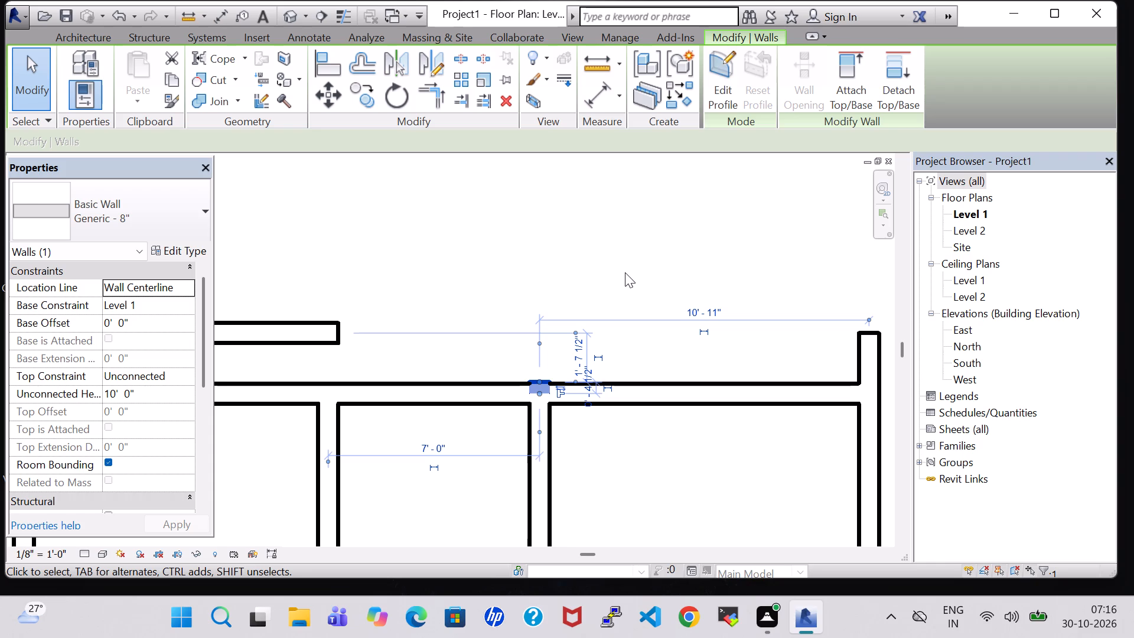
{"action": "key", "text": "Delete"}
Draw a Generic - 8" wall about 17' 7" long from the outer north wall's open end east to the easternmost partition.
{"action": "scroll", "coordinate": [625, 272], "scroll_direction": "down", "scroll_amount": 2}
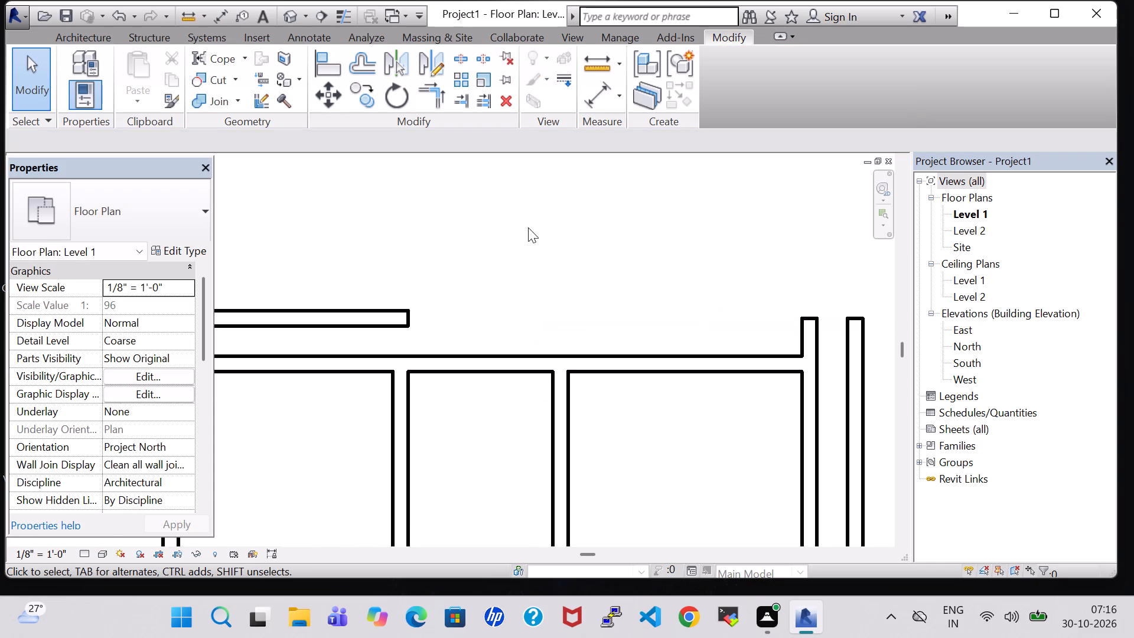
{"action": "left_click", "coordinate": [64, 43]}
{"action": "left_click", "coordinate": [77, 71]}
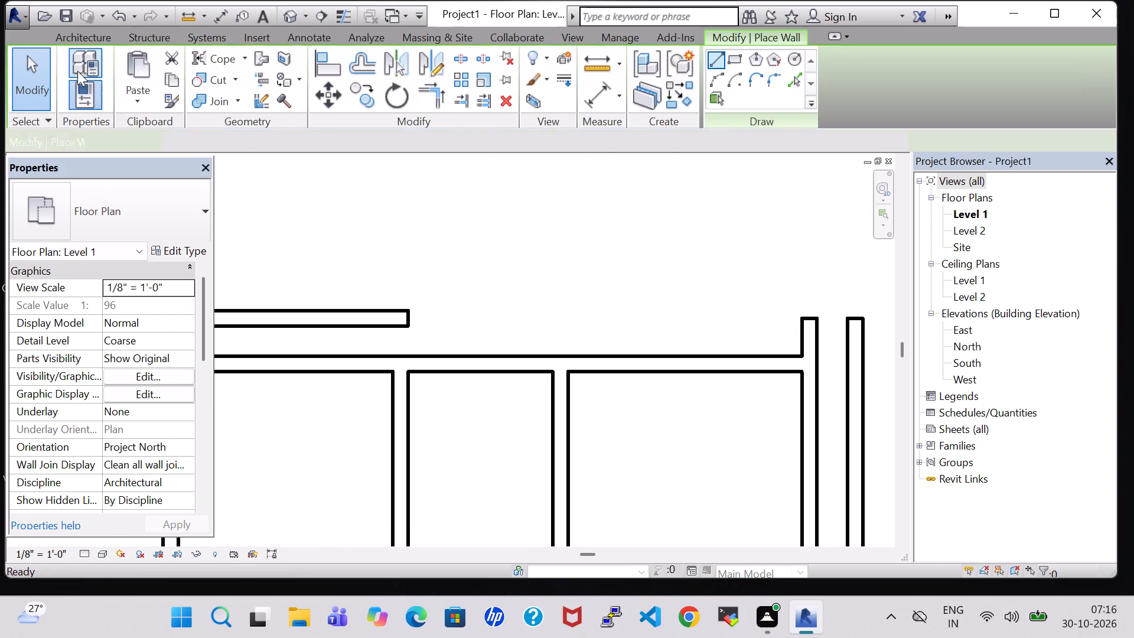
{"action": "left_click", "coordinate": [410, 321]}
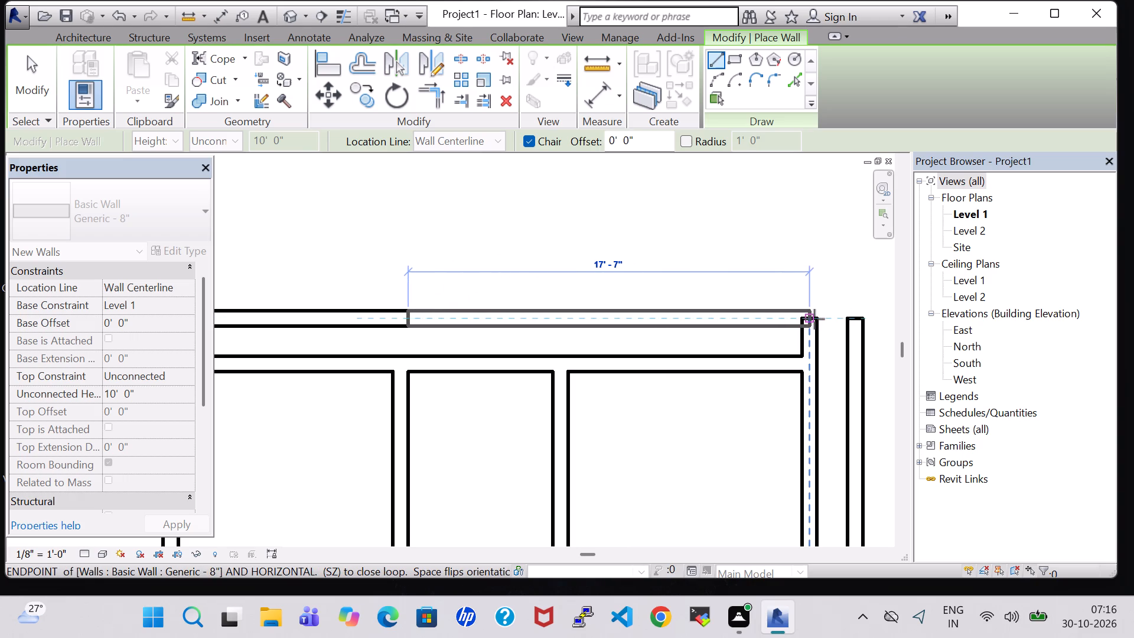
{"action": "left_click", "coordinate": [821, 319]}
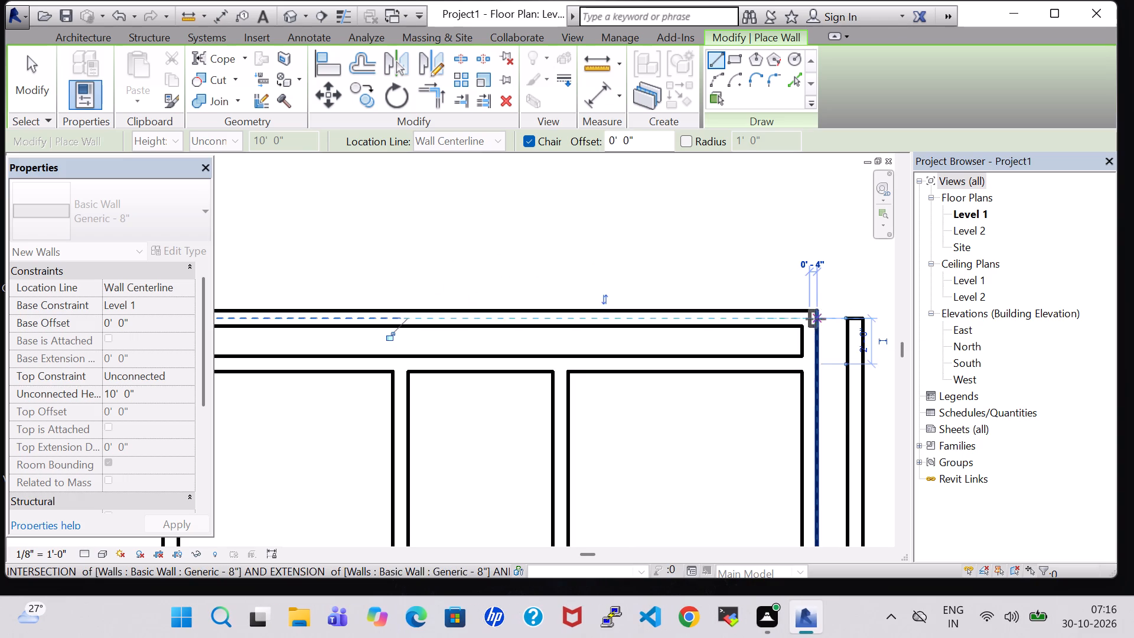
{"action": "key", "text": "Escape"}
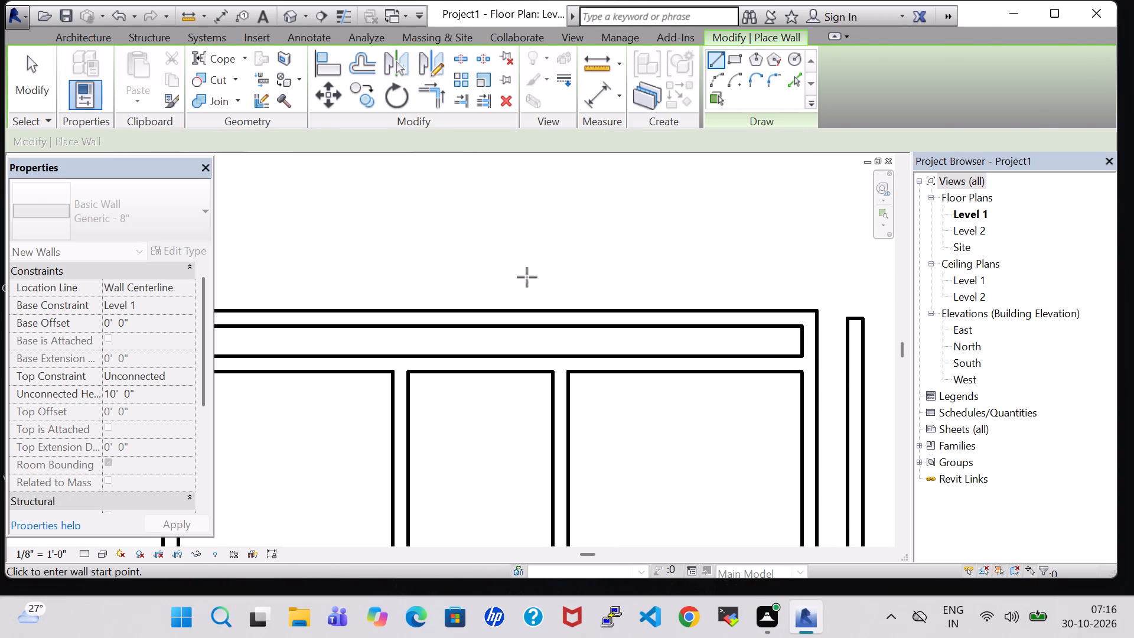
{"action": "key", "text": "Escape"}
Extend the outer north wall with a short Generic - 8" wall from the easternmost partition to the outer east wall's north end.
{"action": "scroll", "coordinate": [527, 277], "scroll_direction": "down", "scroll_amount": 7}
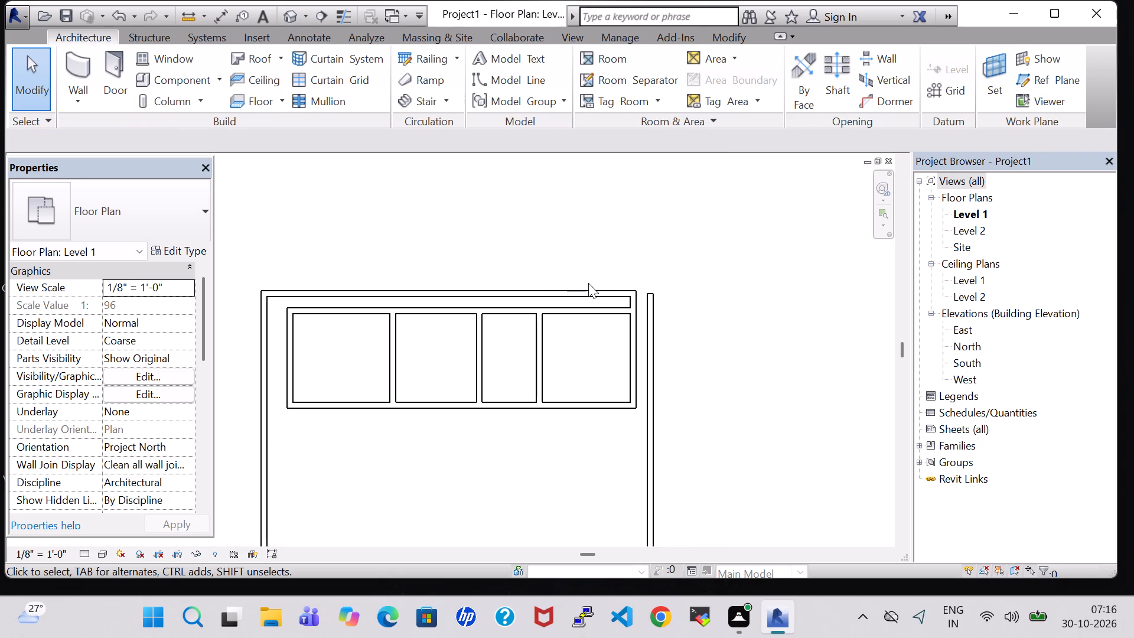
{"action": "left_click", "coordinate": [89, 64]}
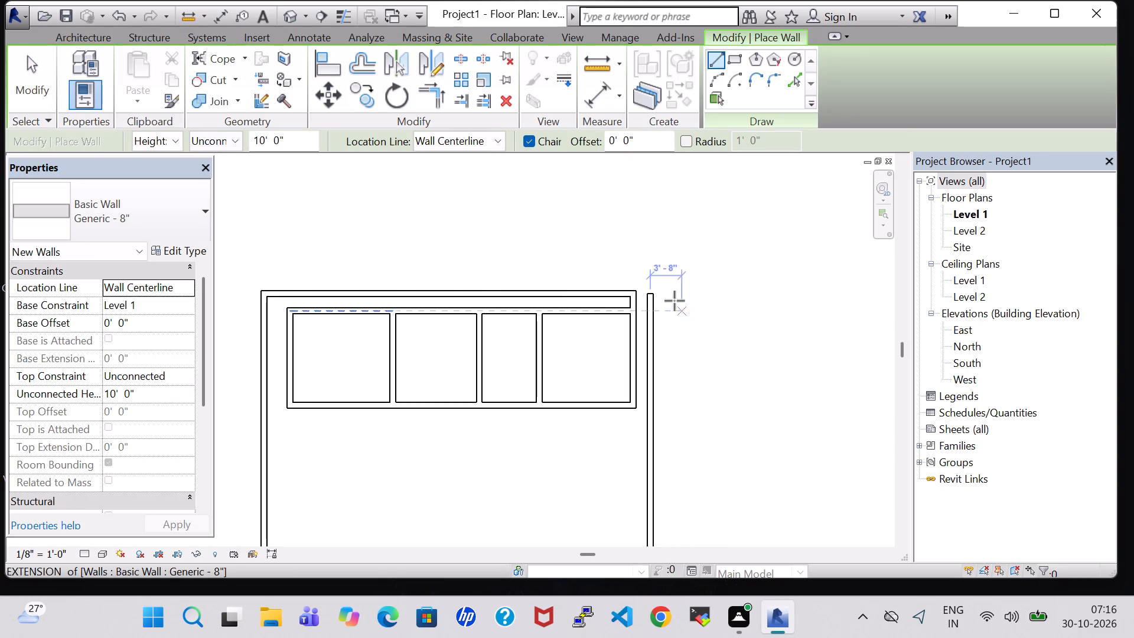
{"action": "left_click", "coordinate": [632, 292]}
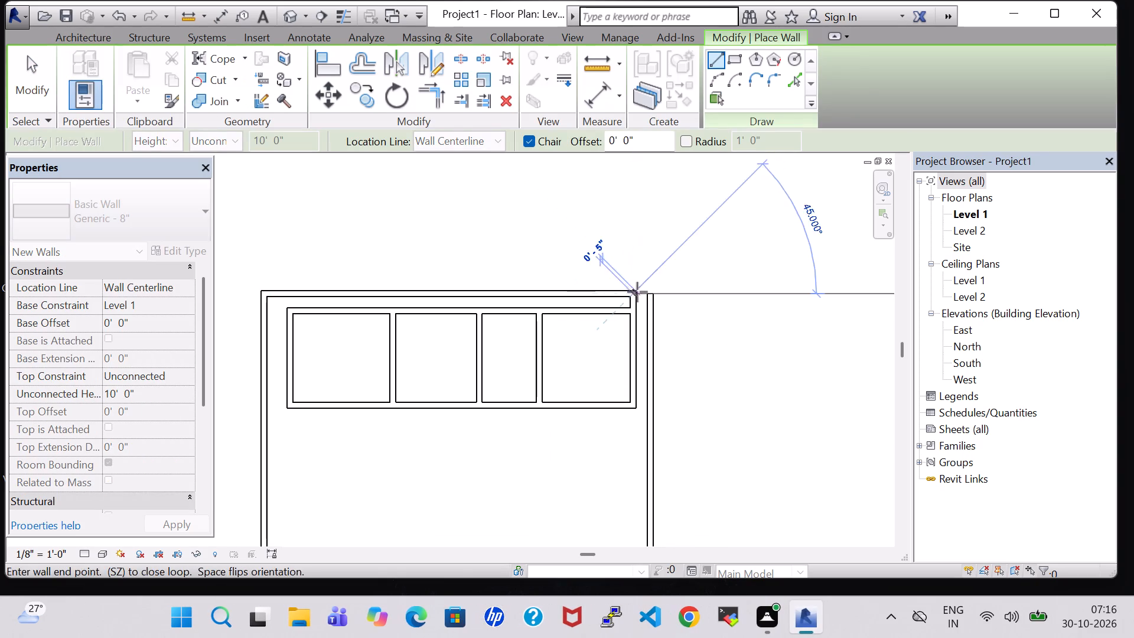
{"action": "left_click", "coordinate": [647, 292]}
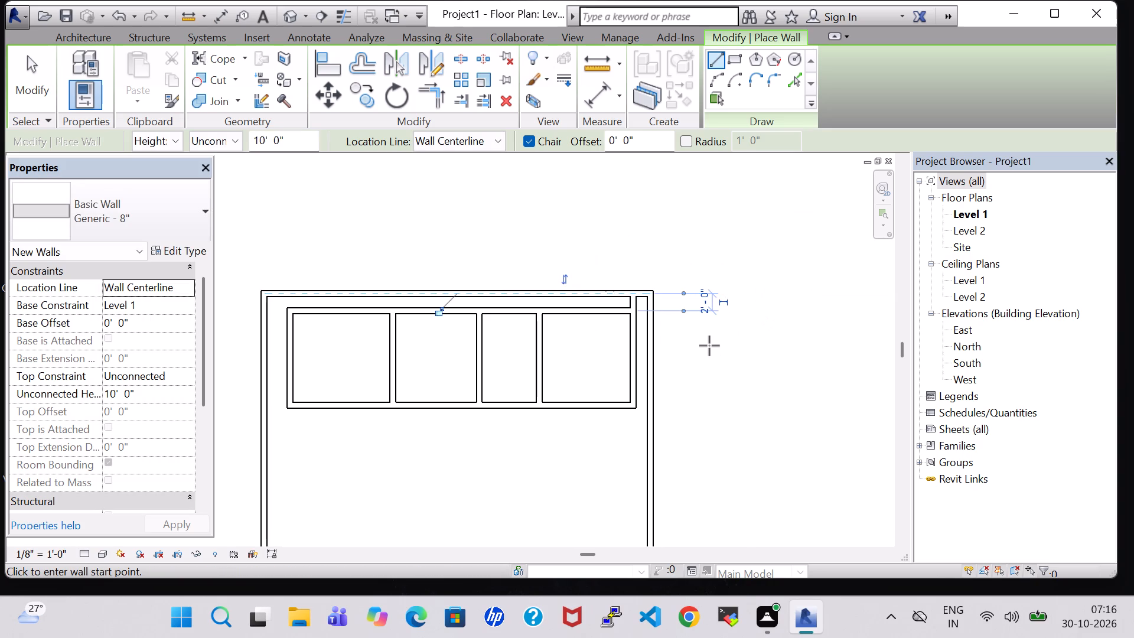
{"action": "key", "text": "Escape"}
{"action": "key", "text": "Escape"}
Split the outer north wall at the easternmost partition and that partition at the horizontal wall, both without a gap.
{"action": "scroll", "coordinate": [694, 349], "scroll_direction": "up", "scroll_amount": 2}
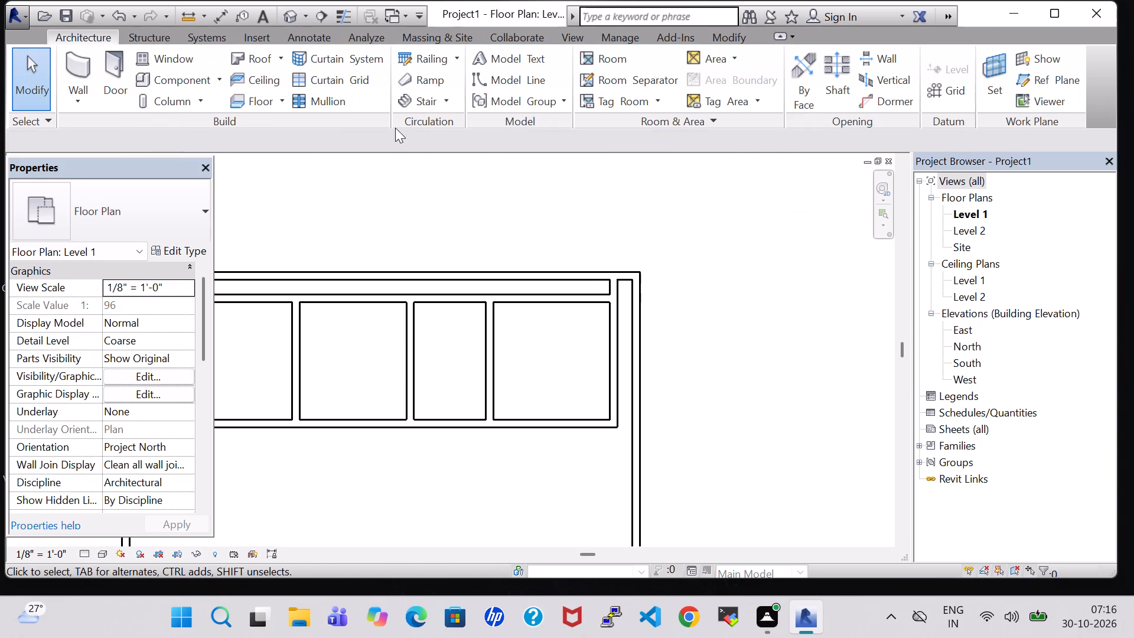
{"action": "left_click", "coordinate": [720, 33]}
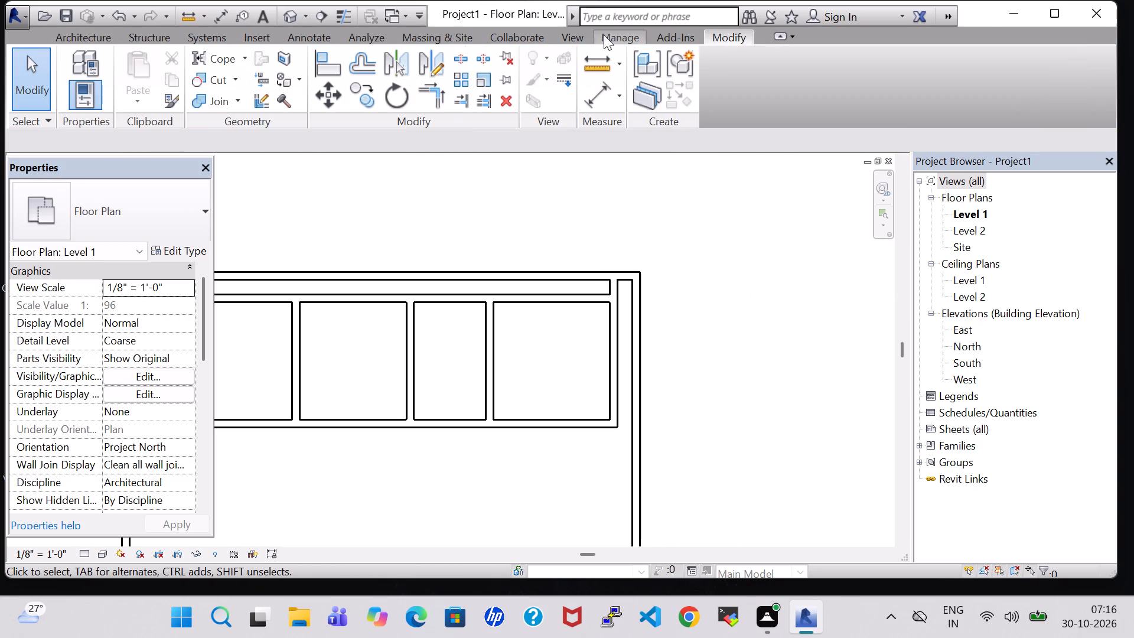
{"action": "left_click", "coordinate": [455, 57]}
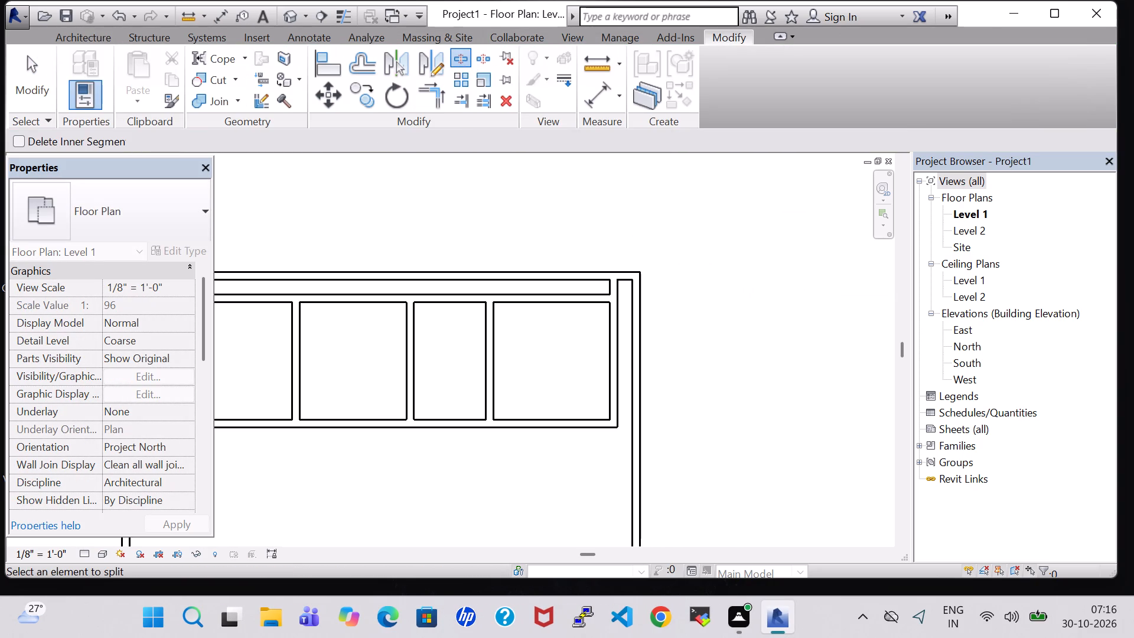
{"action": "scroll", "coordinate": [618, 288], "scroll_direction": "up", "scroll_amount": 7}
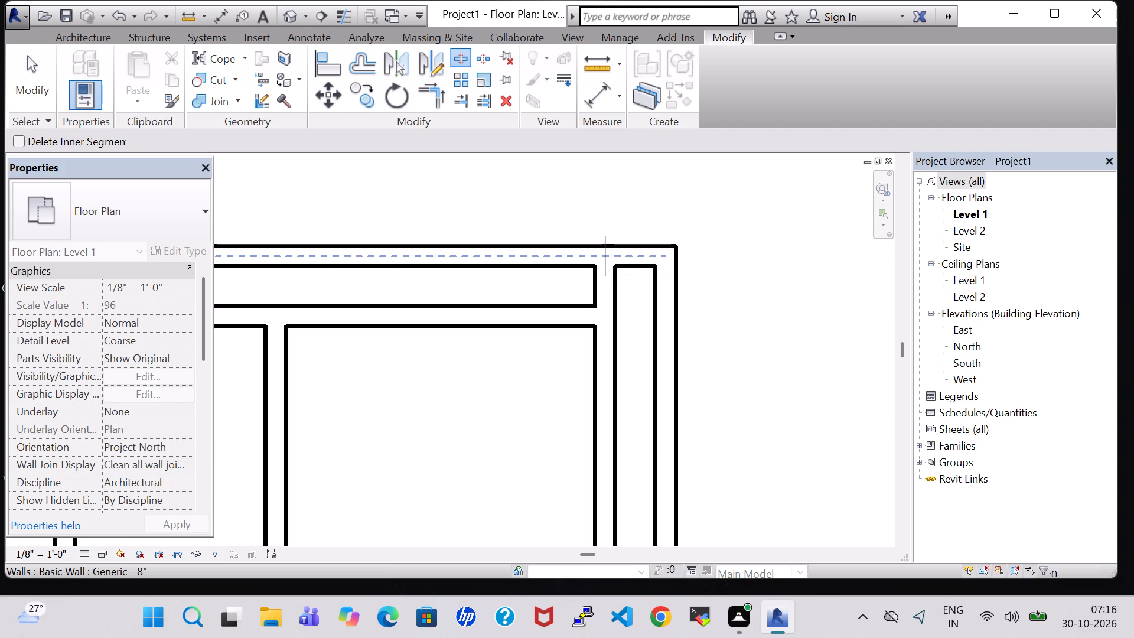
{"action": "left_click", "coordinate": [611, 255]}
{"action": "left_click", "coordinate": [611, 311]}
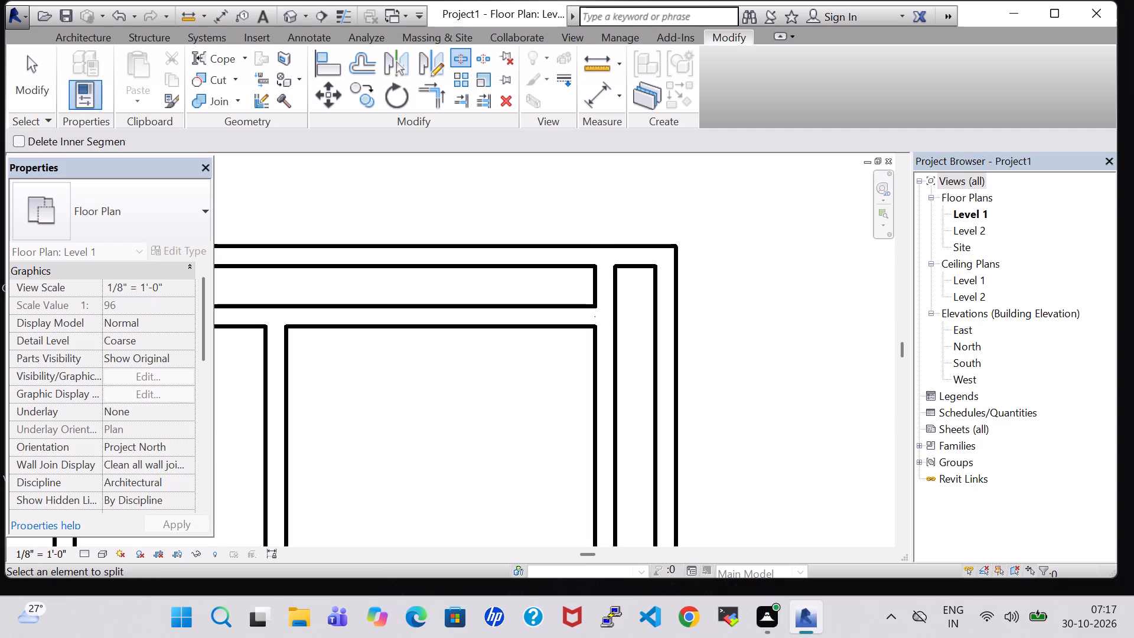
{"action": "key", "text": "Escape"}
{"action": "key", "text": "Escape"}
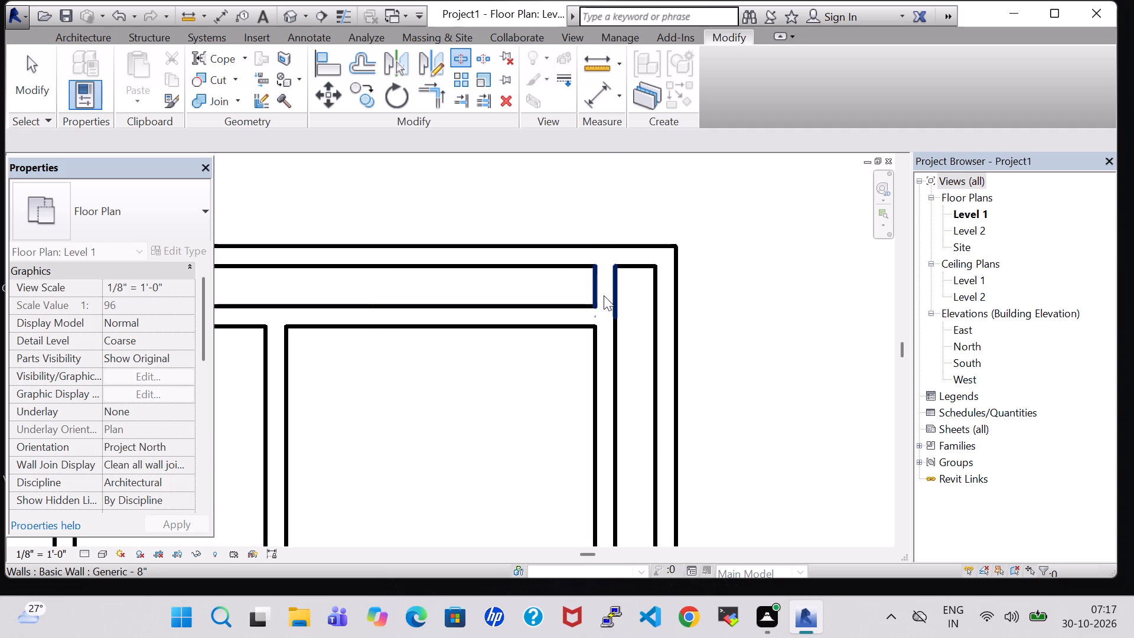
Delete the easternmost partition's stub between the horizontal wall north of the rooms and the outer north wall.
{"action": "left_click", "coordinate": [604, 294]}
{"action": "key", "text": "Delete"}
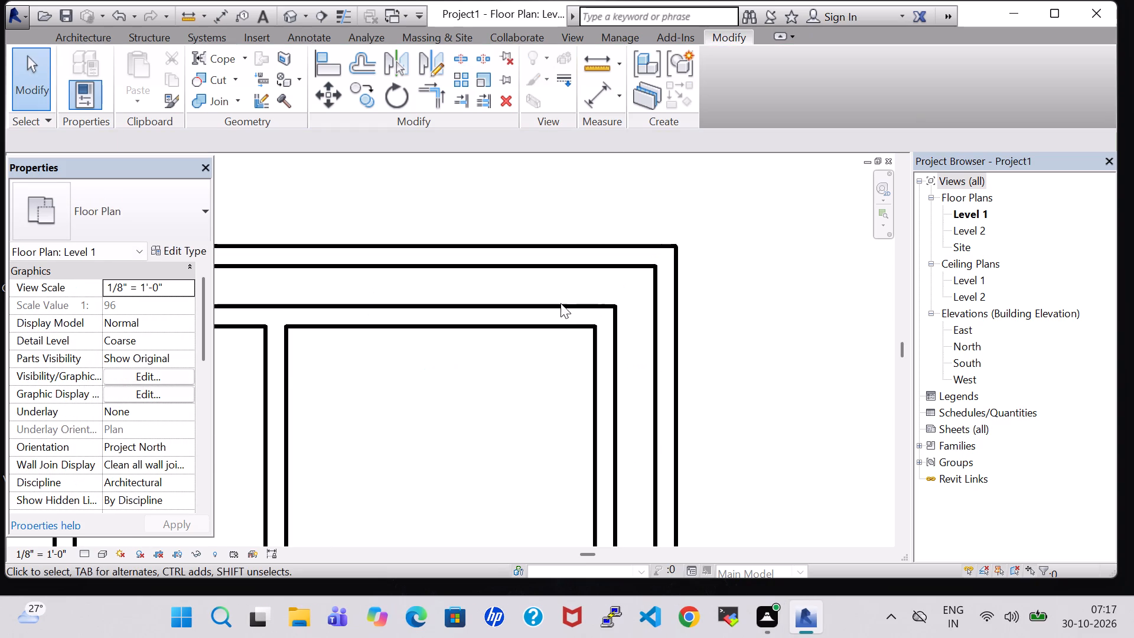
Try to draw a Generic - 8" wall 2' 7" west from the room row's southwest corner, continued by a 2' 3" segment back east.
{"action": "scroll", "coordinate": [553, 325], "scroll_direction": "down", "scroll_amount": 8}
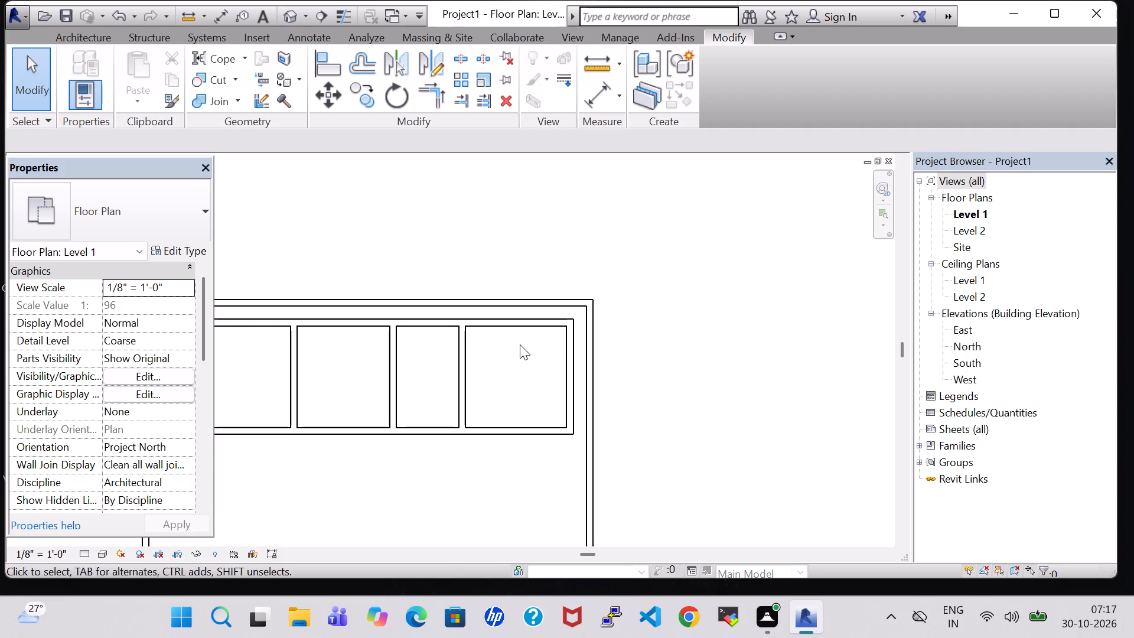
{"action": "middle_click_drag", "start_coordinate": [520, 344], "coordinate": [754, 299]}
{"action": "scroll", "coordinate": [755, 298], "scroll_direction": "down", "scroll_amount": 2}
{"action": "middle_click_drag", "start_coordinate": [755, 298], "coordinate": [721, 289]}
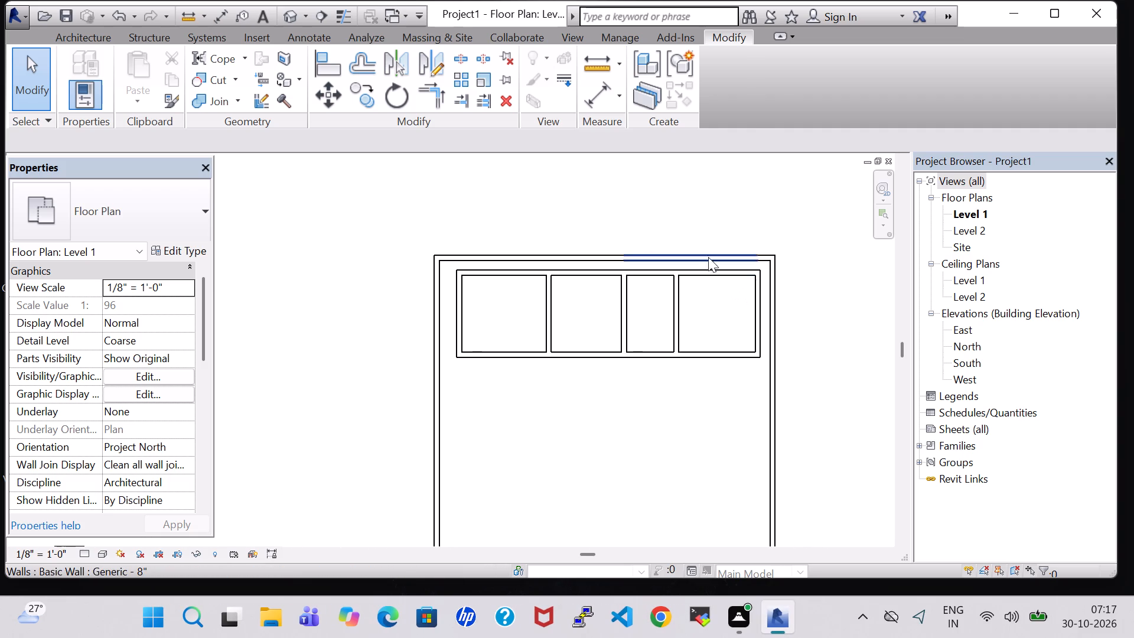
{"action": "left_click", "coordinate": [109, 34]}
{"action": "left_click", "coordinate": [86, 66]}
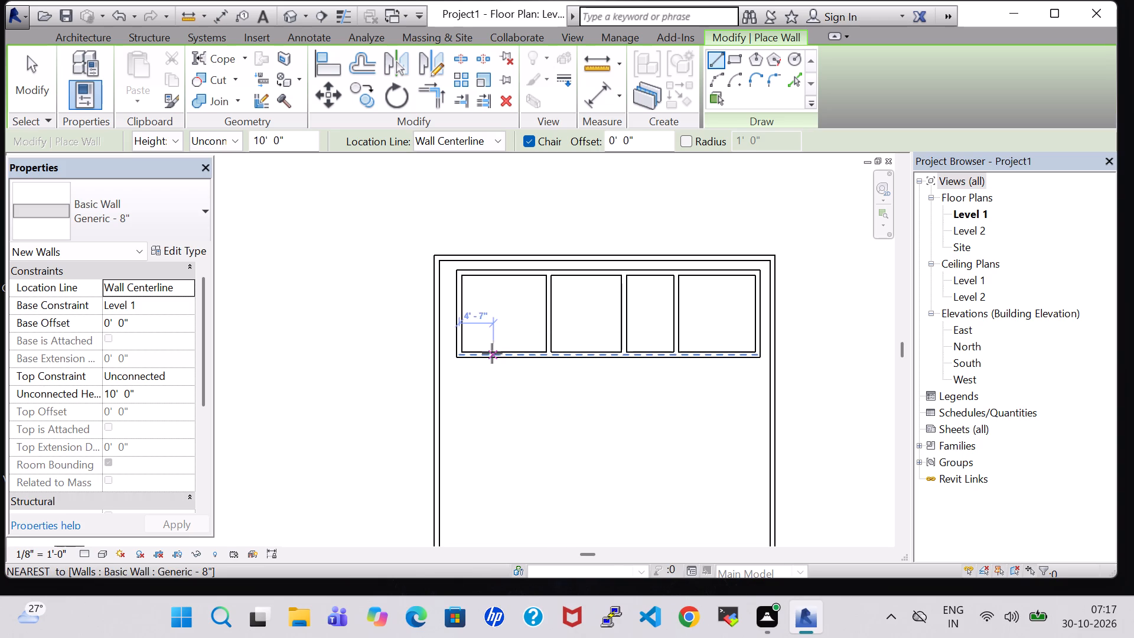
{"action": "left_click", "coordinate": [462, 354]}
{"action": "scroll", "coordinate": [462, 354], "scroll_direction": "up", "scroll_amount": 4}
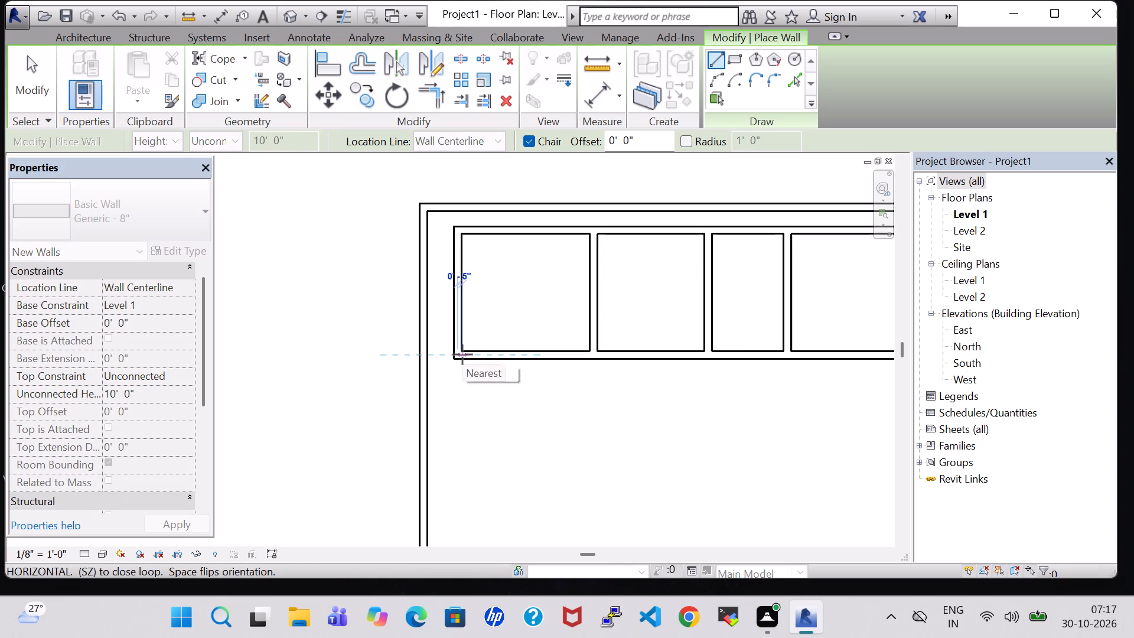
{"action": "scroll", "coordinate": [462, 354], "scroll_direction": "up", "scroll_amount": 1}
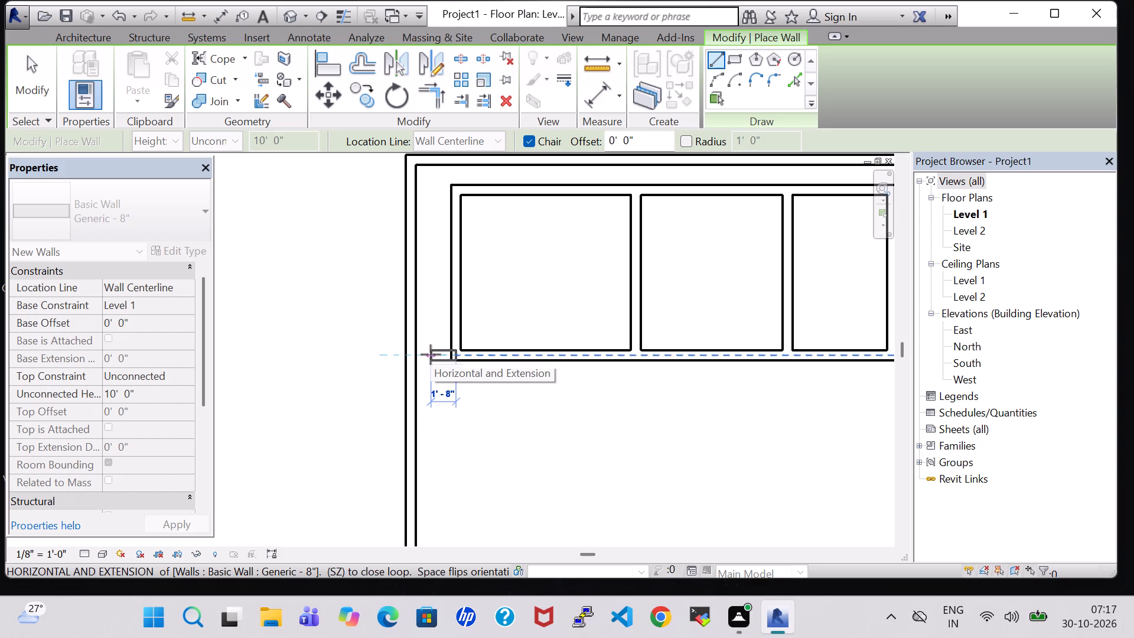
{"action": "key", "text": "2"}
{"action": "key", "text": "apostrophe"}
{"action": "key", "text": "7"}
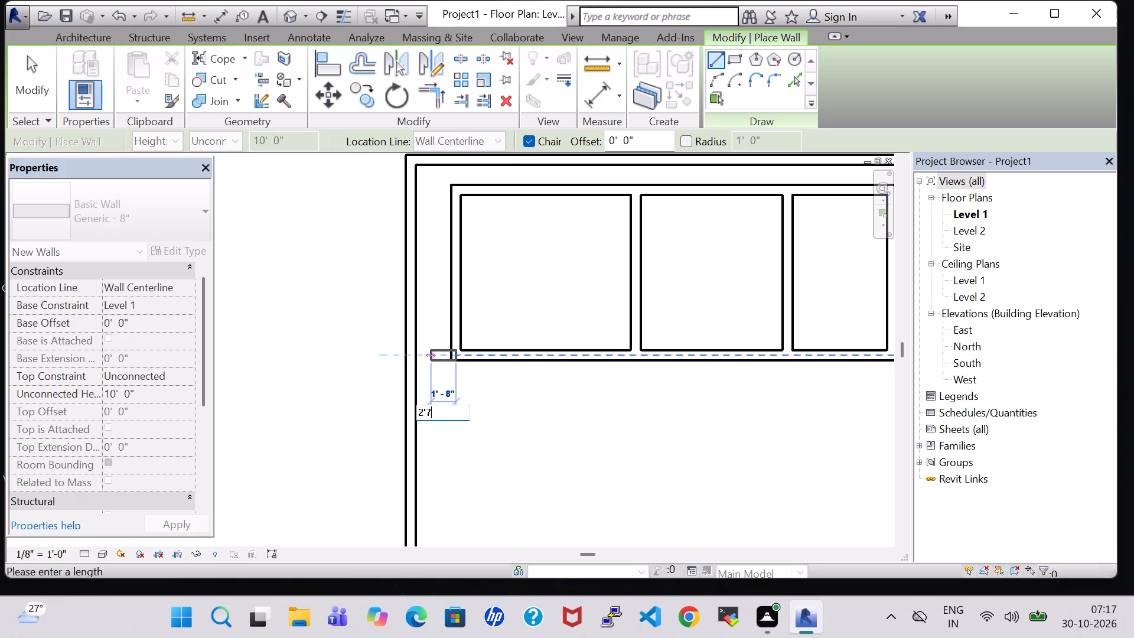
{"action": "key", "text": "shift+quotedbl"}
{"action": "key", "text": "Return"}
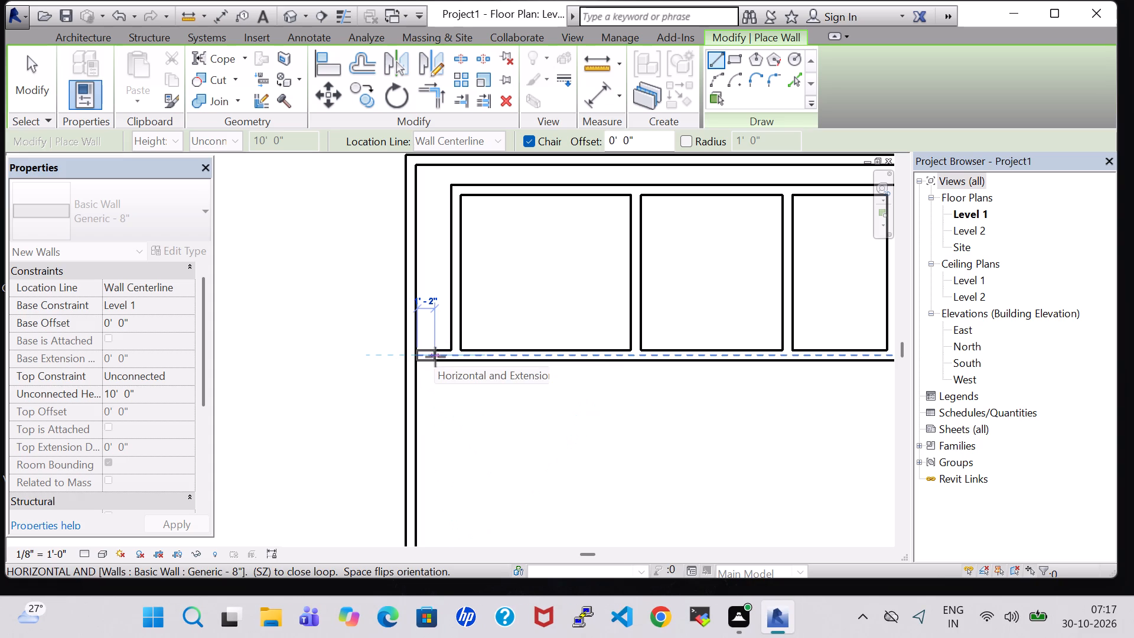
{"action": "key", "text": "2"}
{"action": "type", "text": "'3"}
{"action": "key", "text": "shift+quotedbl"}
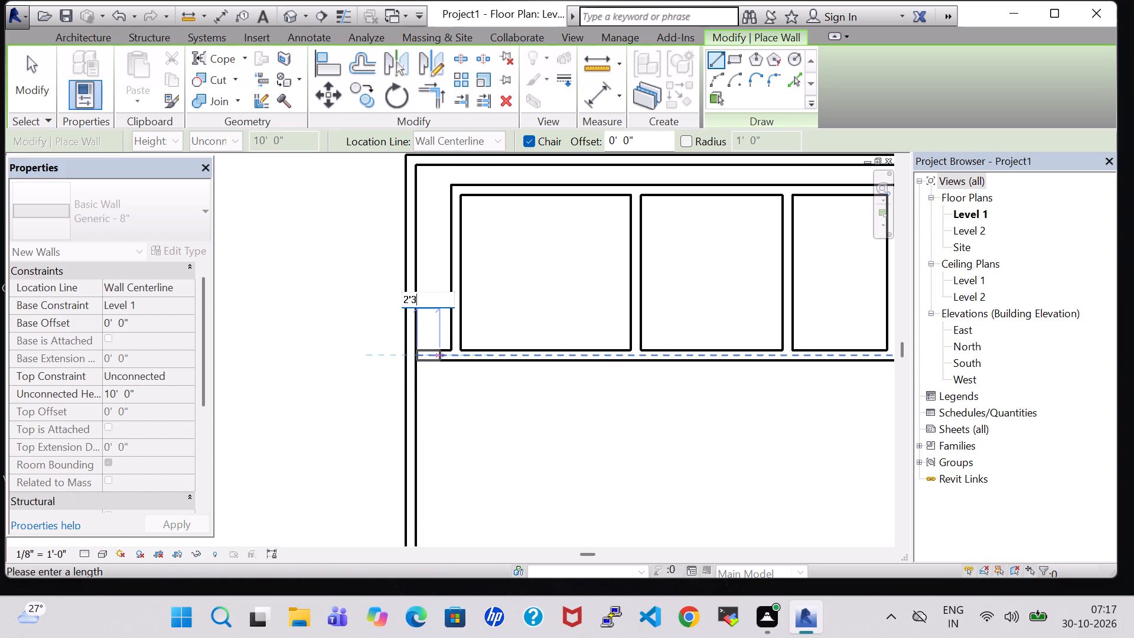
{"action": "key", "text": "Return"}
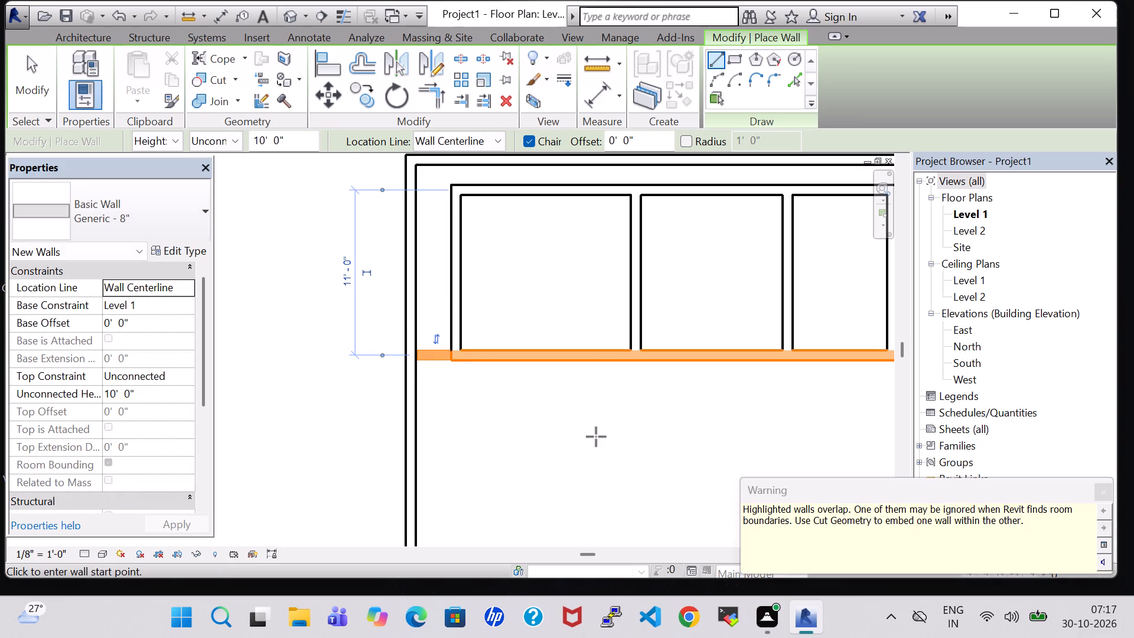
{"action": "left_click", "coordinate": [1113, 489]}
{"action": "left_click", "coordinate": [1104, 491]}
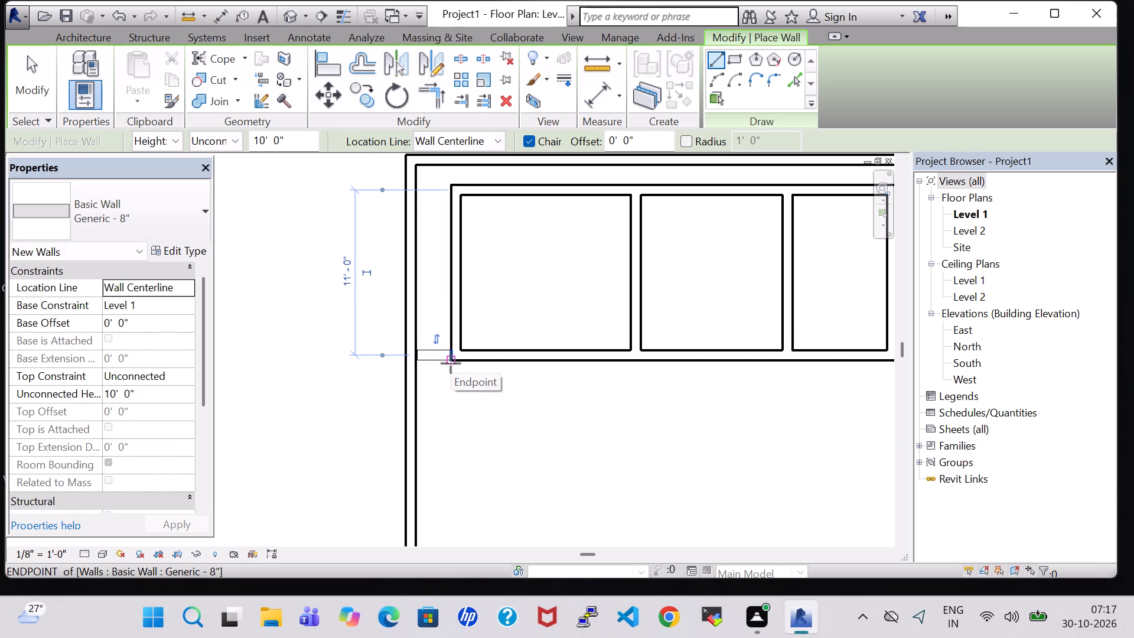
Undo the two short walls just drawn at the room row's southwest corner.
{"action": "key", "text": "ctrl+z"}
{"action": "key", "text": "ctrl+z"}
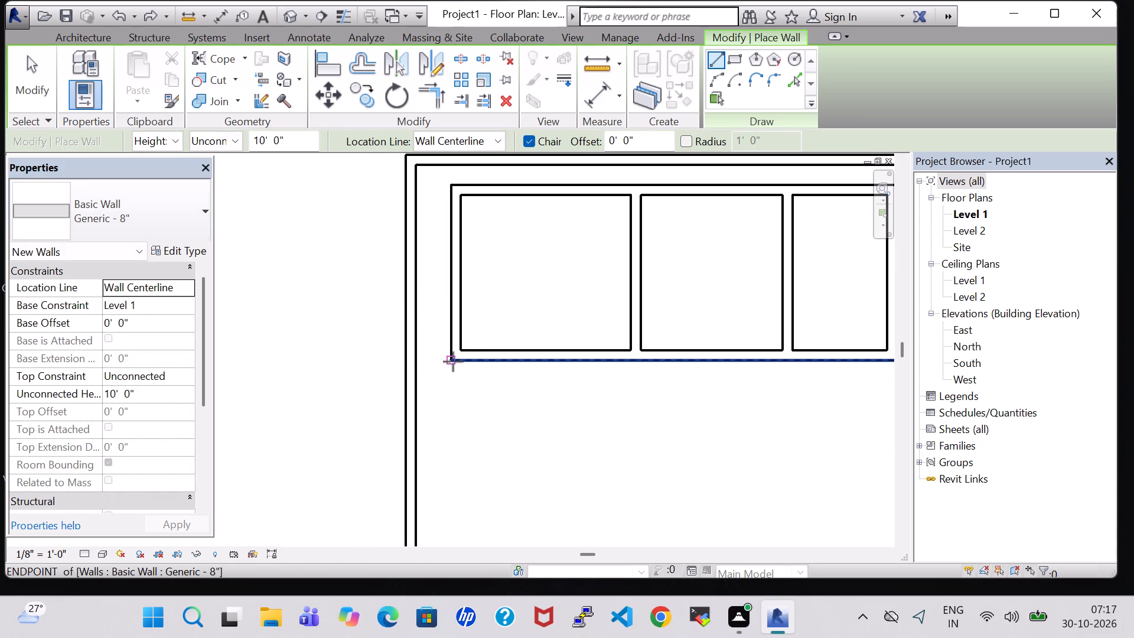
Draw Generic - 8" walls from the room row's southwest corner, 2' 3" west and 6' 6" south along the outer west wall.
{"action": "left_click", "coordinate": [457, 357]}
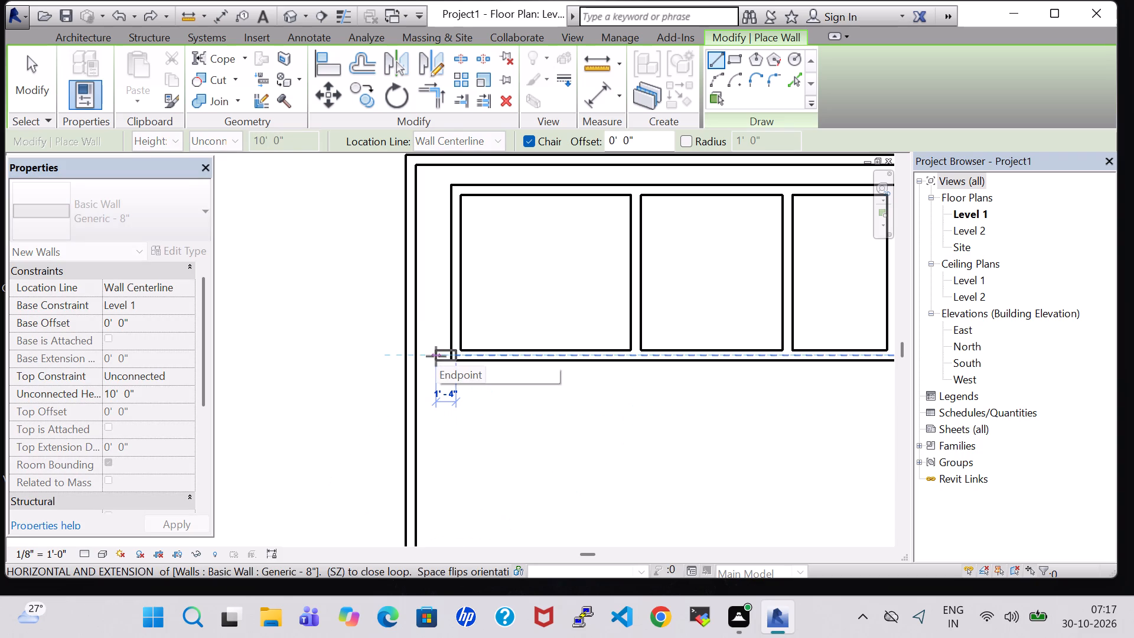
{"action": "type", "text": "2'3"}
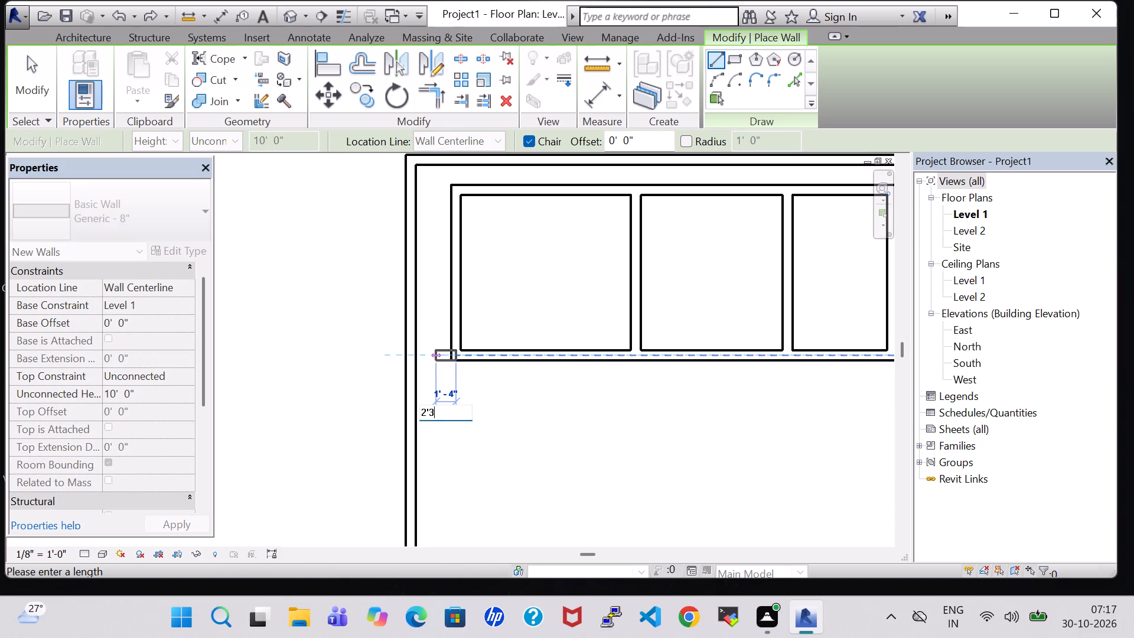
{"action": "key", "text": "shift+quotedbl"}
{"action": "key", "text": "Return"}
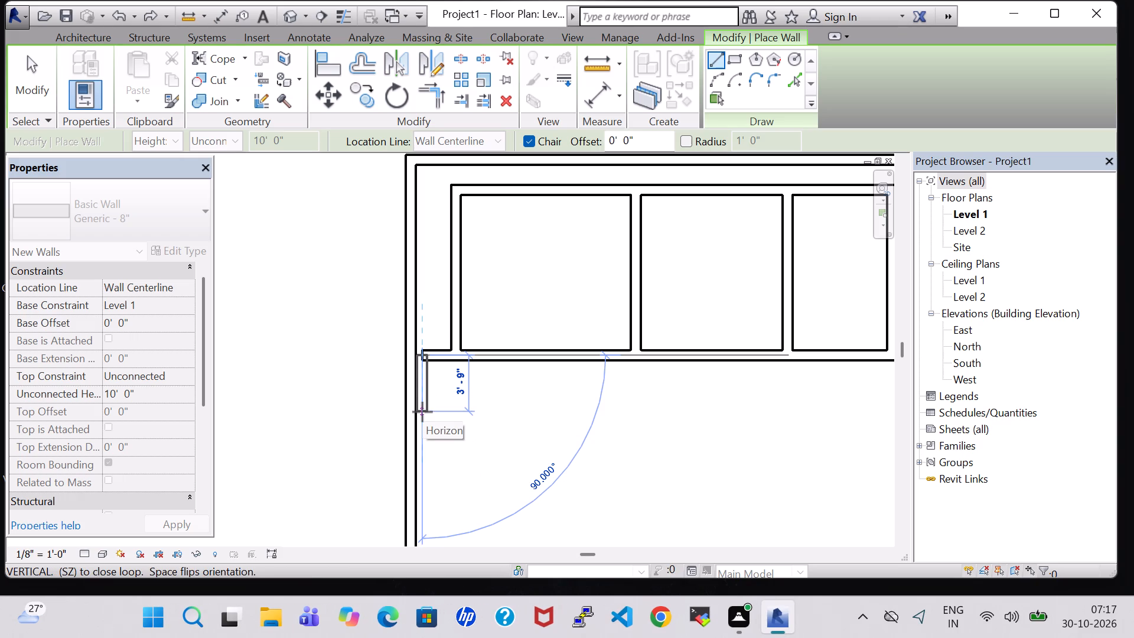
{"action": "type", "text": "6'6\""}
{"action": "key", "text": "Return"}
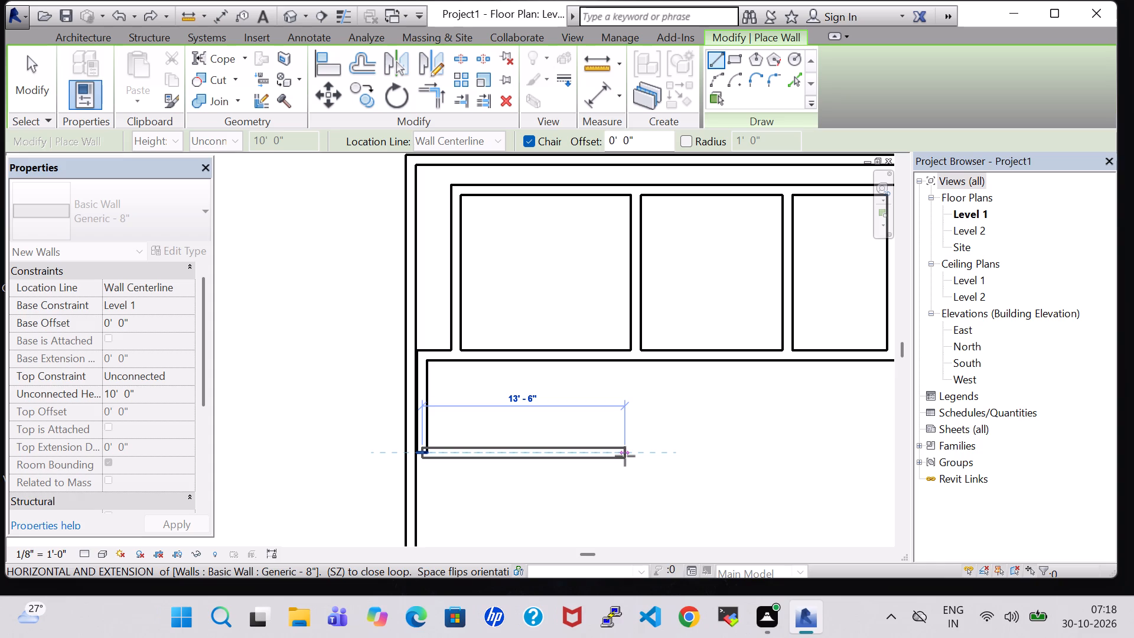
Continue the wall chain 11' 4" east from the south end of the 6' 6" wall and finish it there.
{"action": "type", "text": "11"}
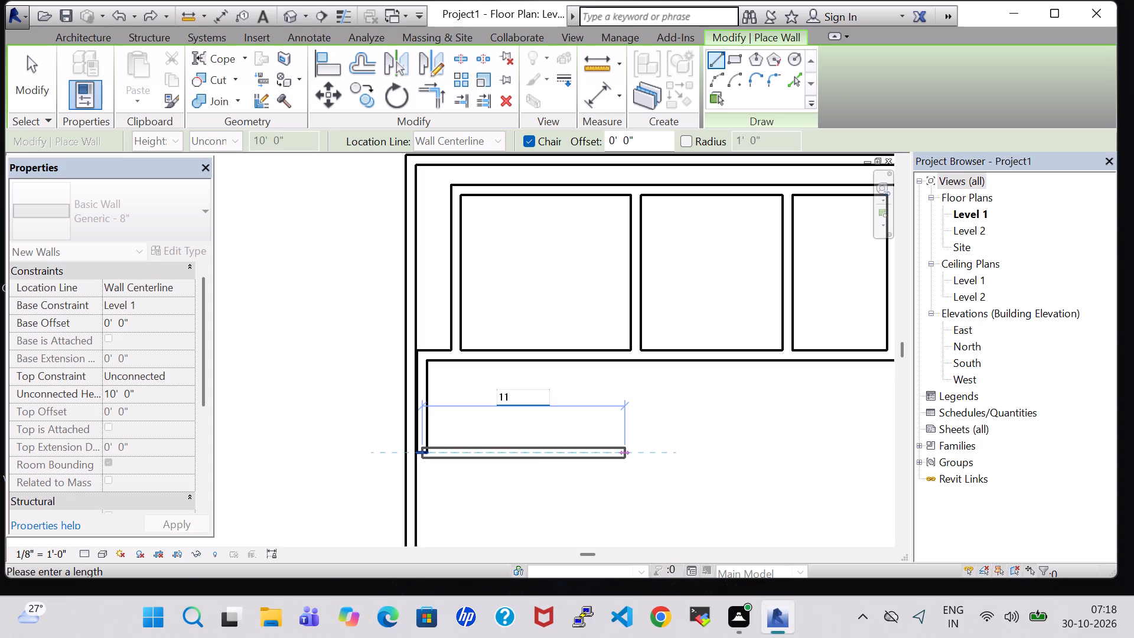
{"action": "key", "text": "apostrophe"}
{"action": "key", "text": "4"}
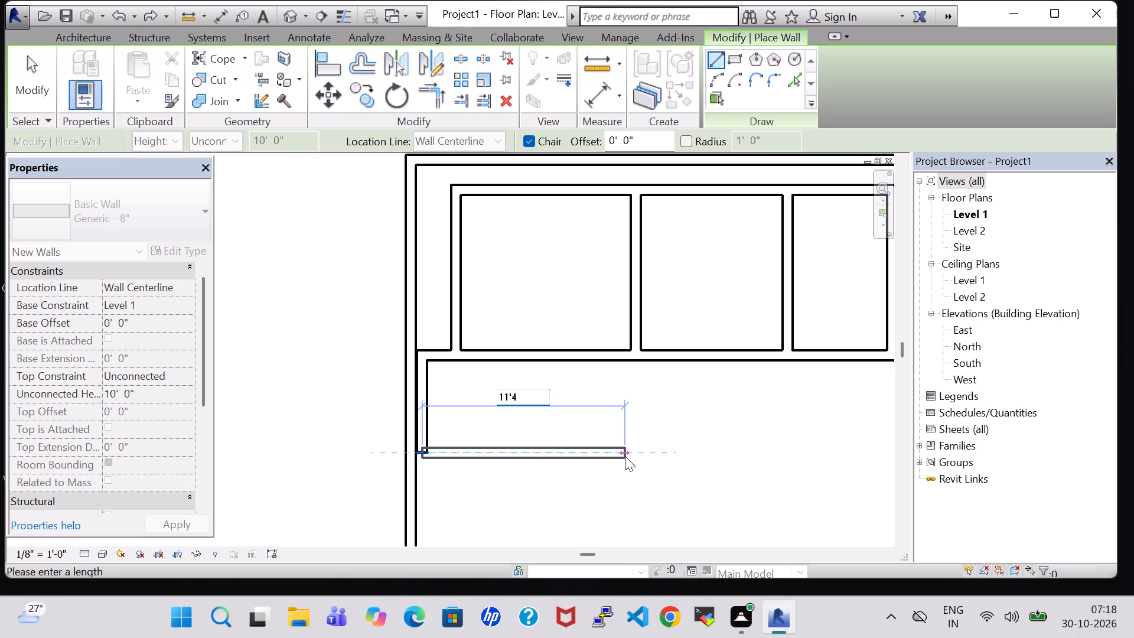
{"action": "key", "text": "shift+quotedbl"}
{"action": "key", "text": "Return"}
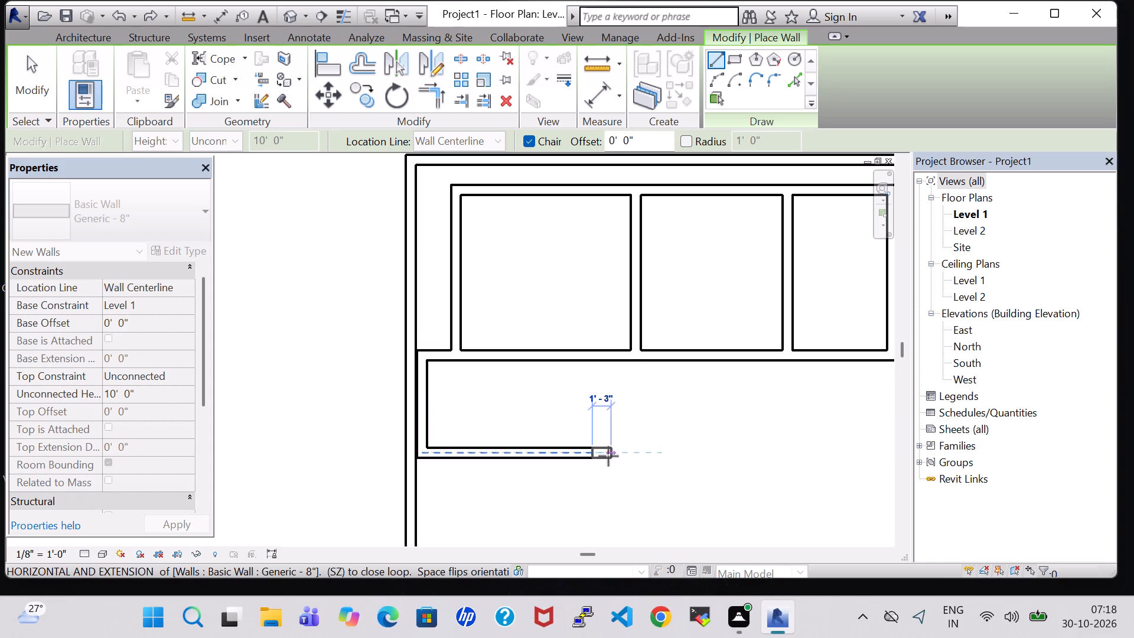
{"action": "key", "text": "Escape"}
{"action": "key", "text": "Escape"}
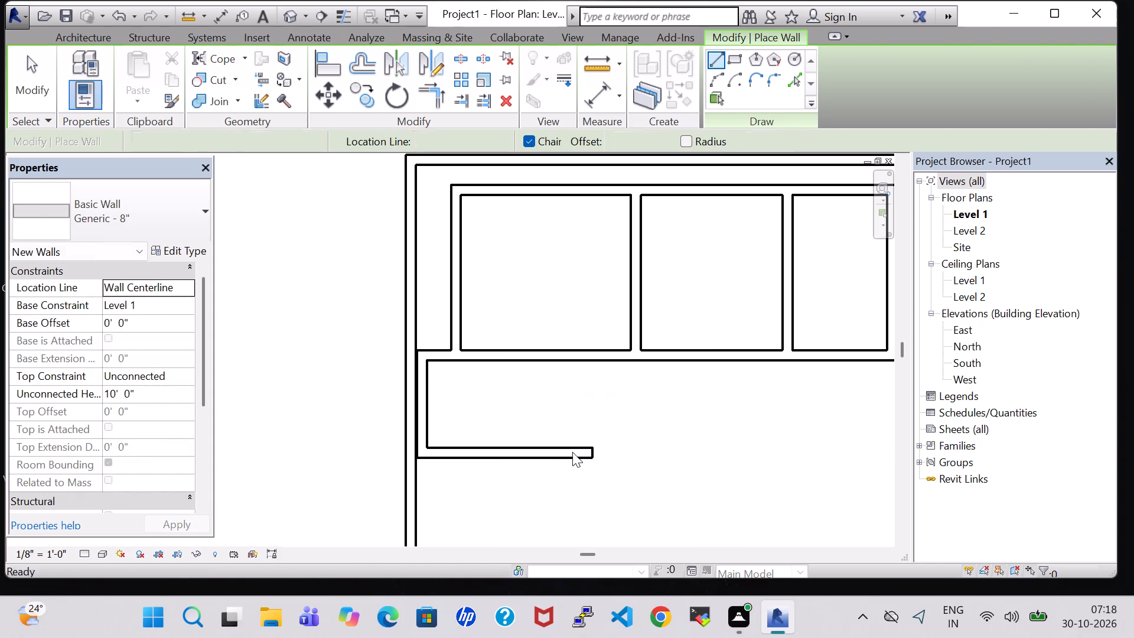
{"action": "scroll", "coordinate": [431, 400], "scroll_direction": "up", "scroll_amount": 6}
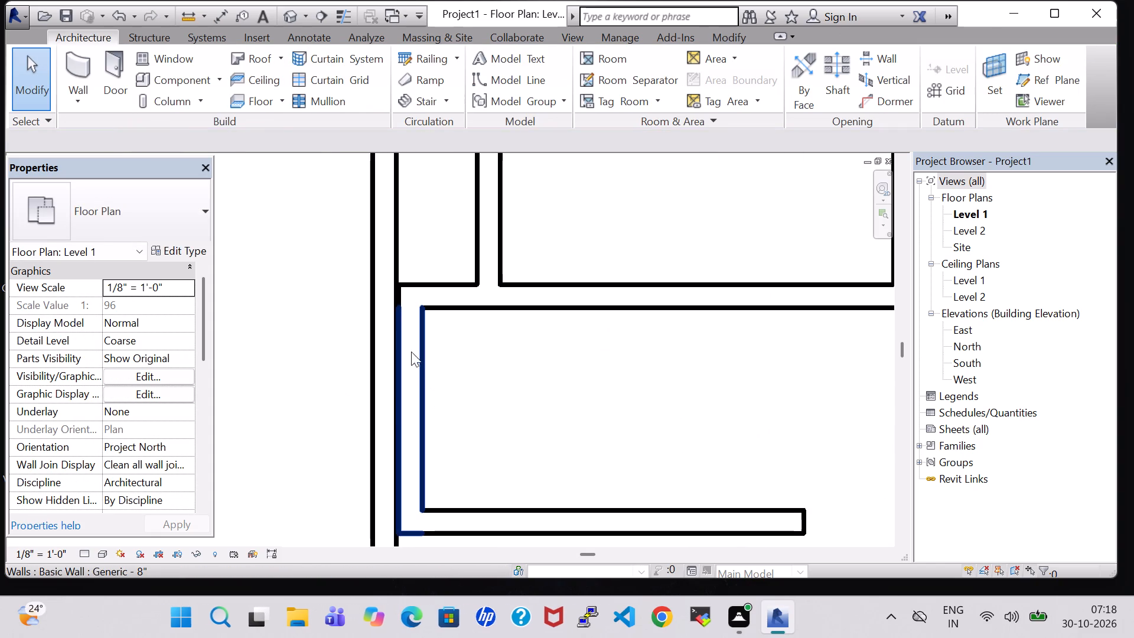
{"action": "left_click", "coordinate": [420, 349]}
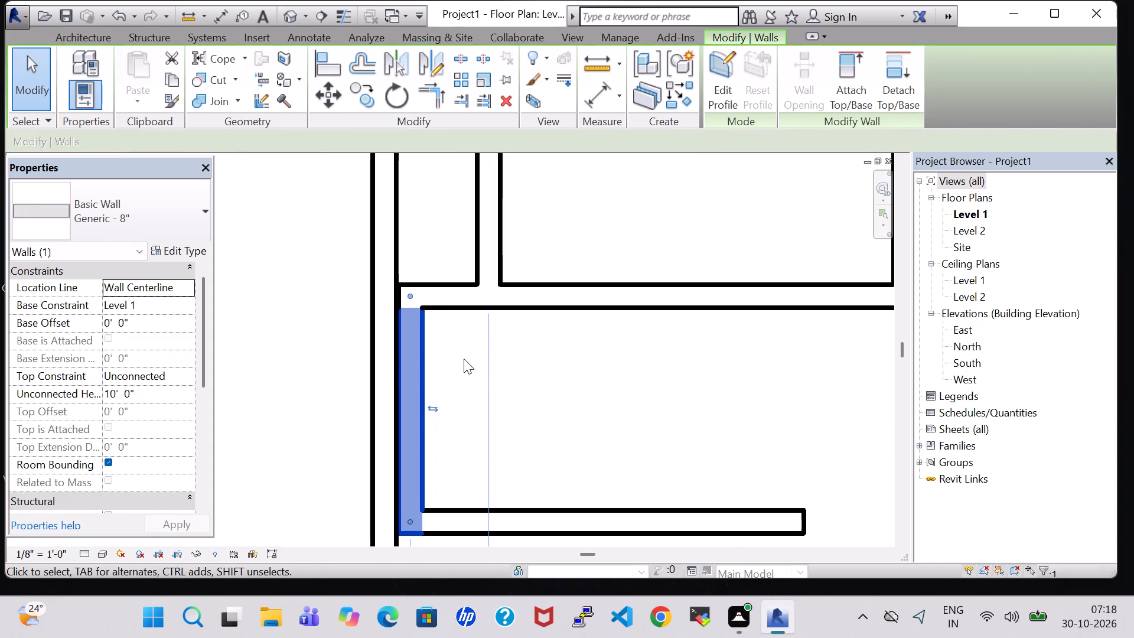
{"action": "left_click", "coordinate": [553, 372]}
Draw a Generic - 8" wall 5' south from the east end of the 11' 4" wall.
{"action": "scroll", "coordinate": [553, 372], "scroll_direction": "down", "scroll_amount": 6}
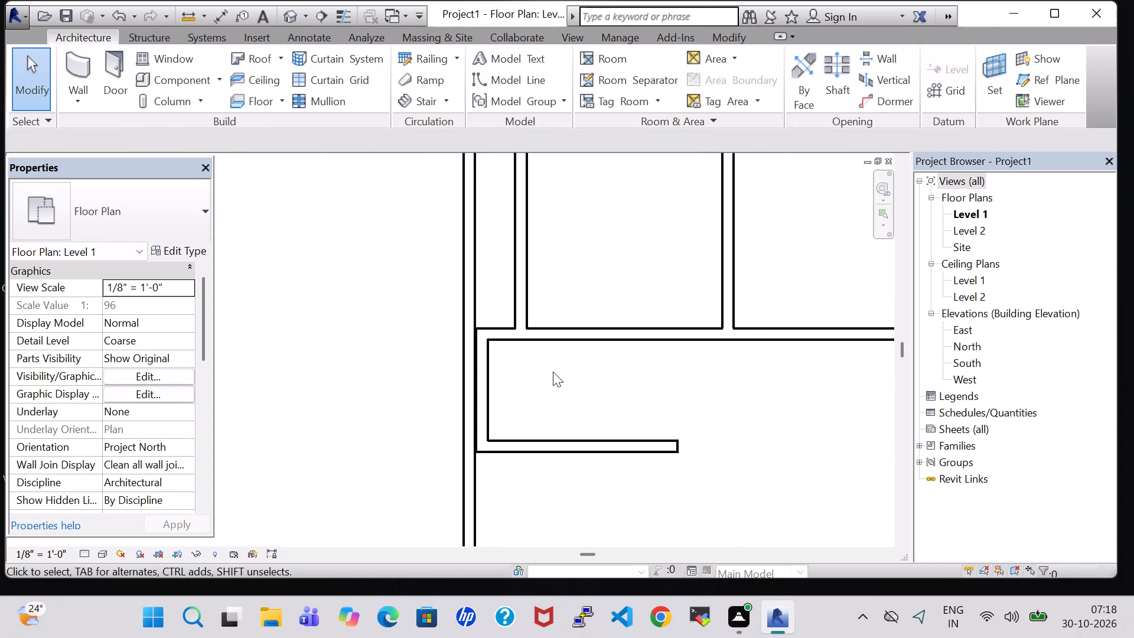
{"action": "scroll", "coordinate": [553, 372], "scroll_direction": "down", "scroll_amount": 2}
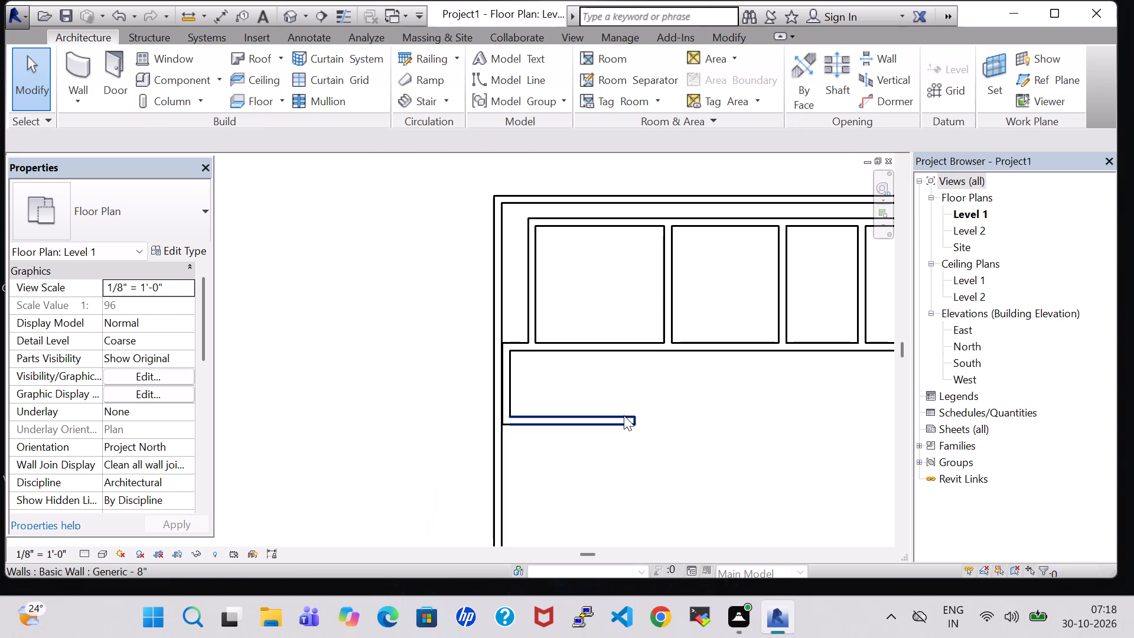
{"action": "left_click", "coordinate": [82, 56]}
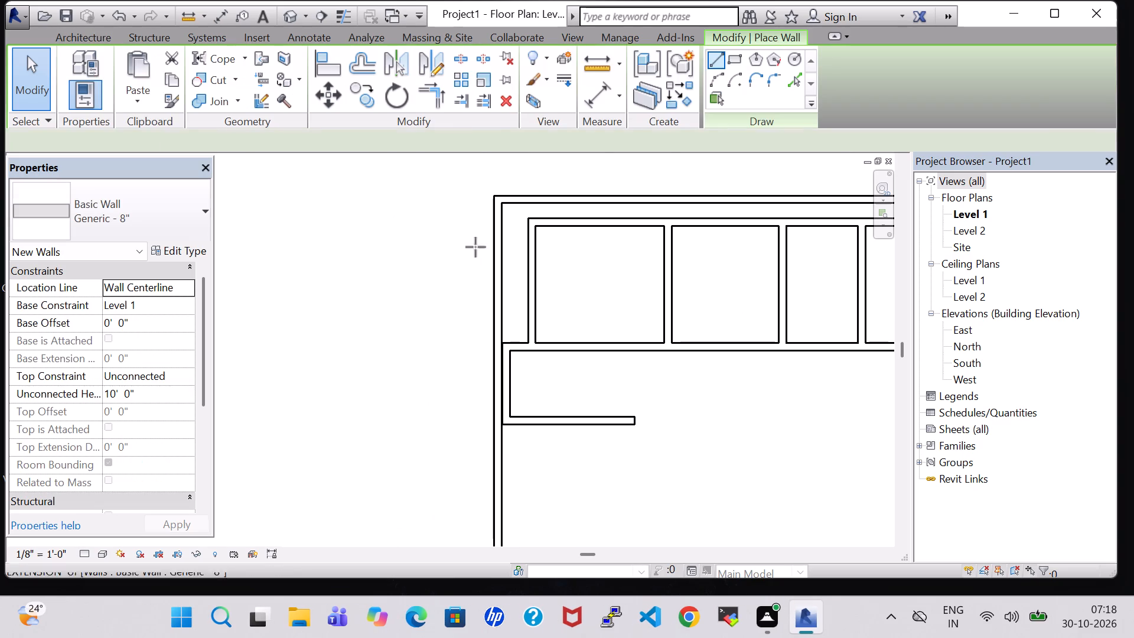
{"action": "left_click", "coordinate": [635, 421]}
{"action": "middle_click_drag", "start_coordinate": [627, 453], "coordinate": [638, 409]}
{"action": "middle_click_drag", "start_coordinate": [638, 405], "coordinate": [638, 399]}
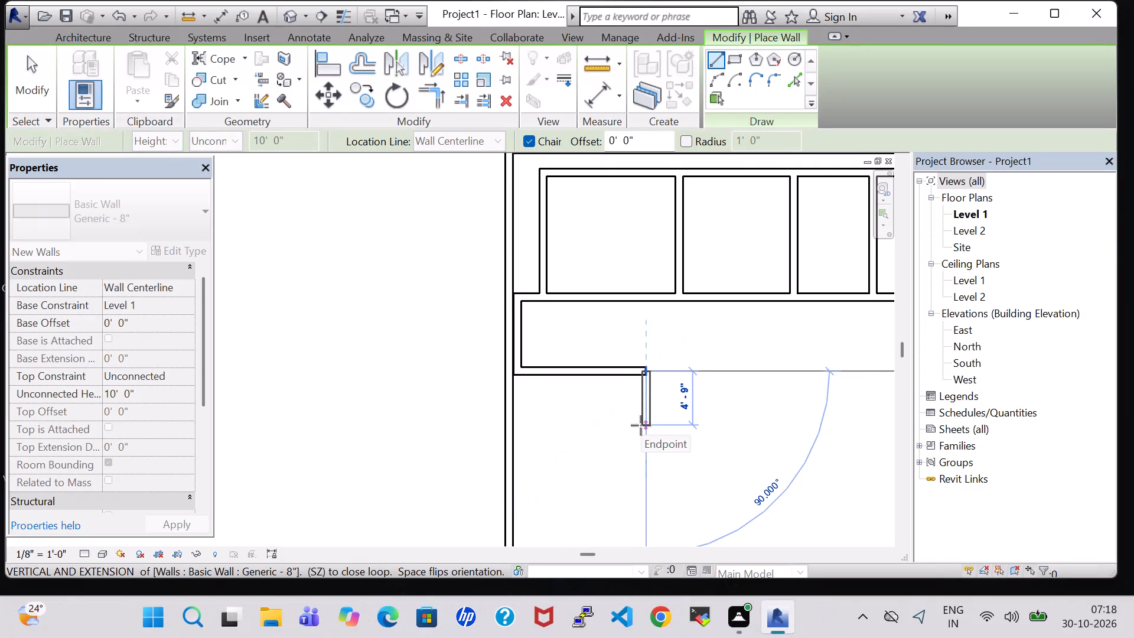
{"action": "type", "text": "5'"}
{"action": "key", "text": "Return"}
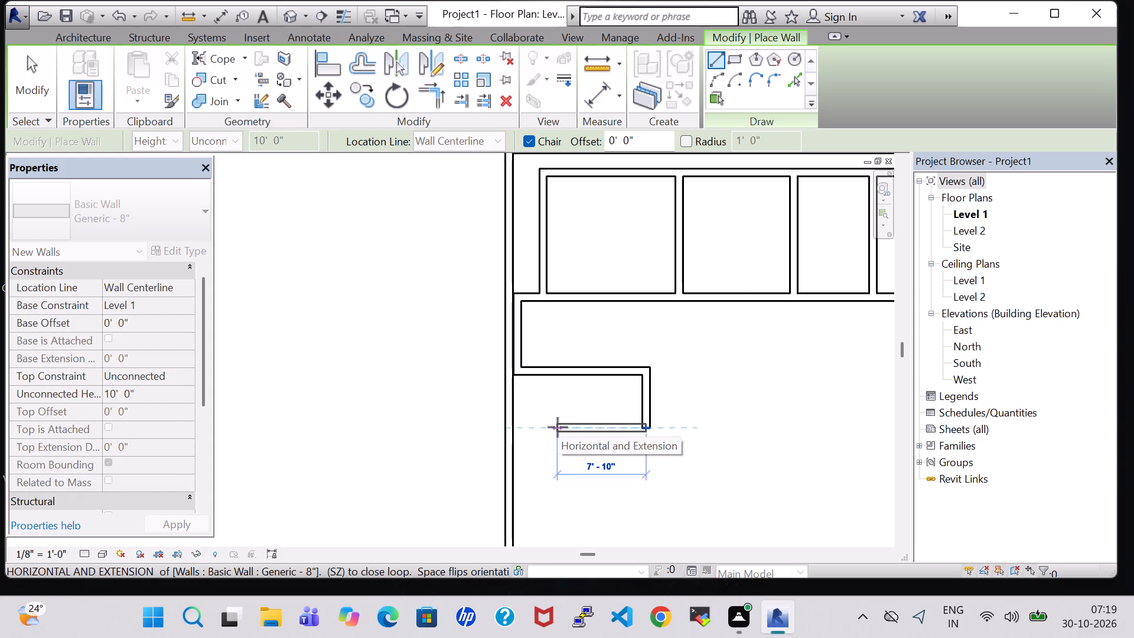
Continue the wall 7' 11" west and close the small room with a wall north to the 11' 4" wall.
{"action": "key", "text": "7"}
{"action": "key", "text": "apostrophe"}
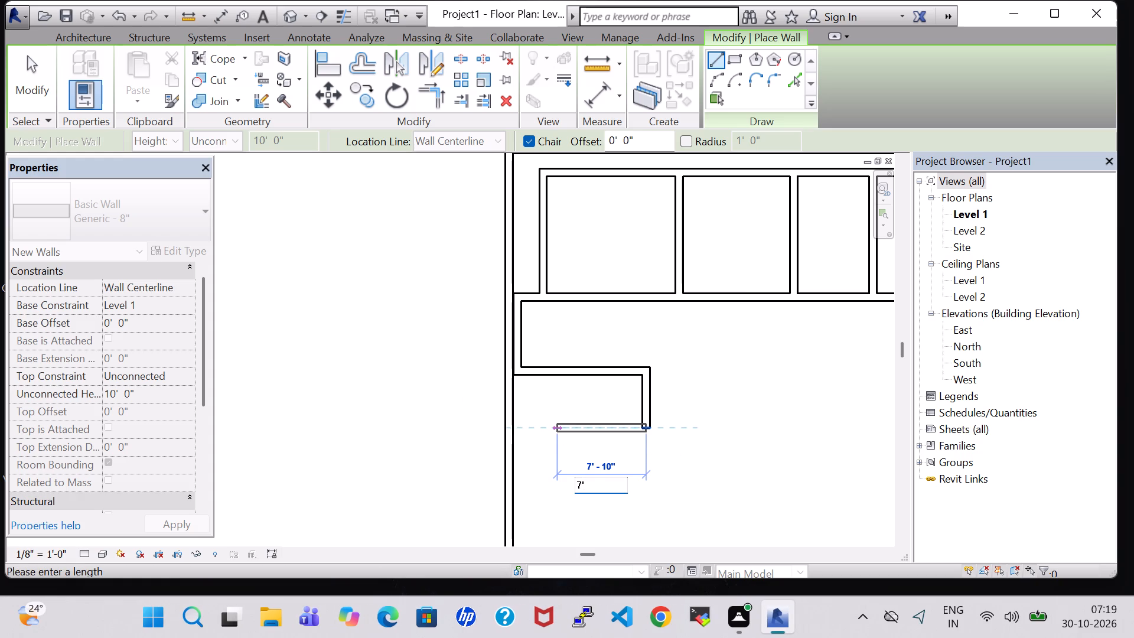
{"action": "type", "text": "11"}
{"action": "key", "text": "shift+quotedbl"}
{"action": "key", "text": "Return"}
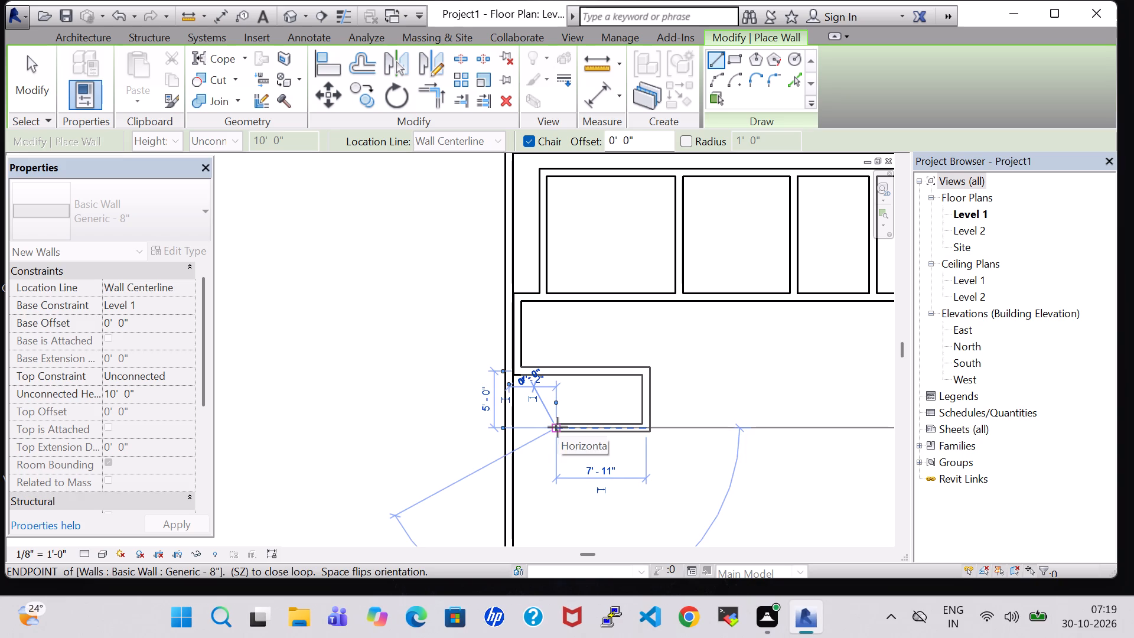
{"action": "left_click", "coordinate": [555, 377]}
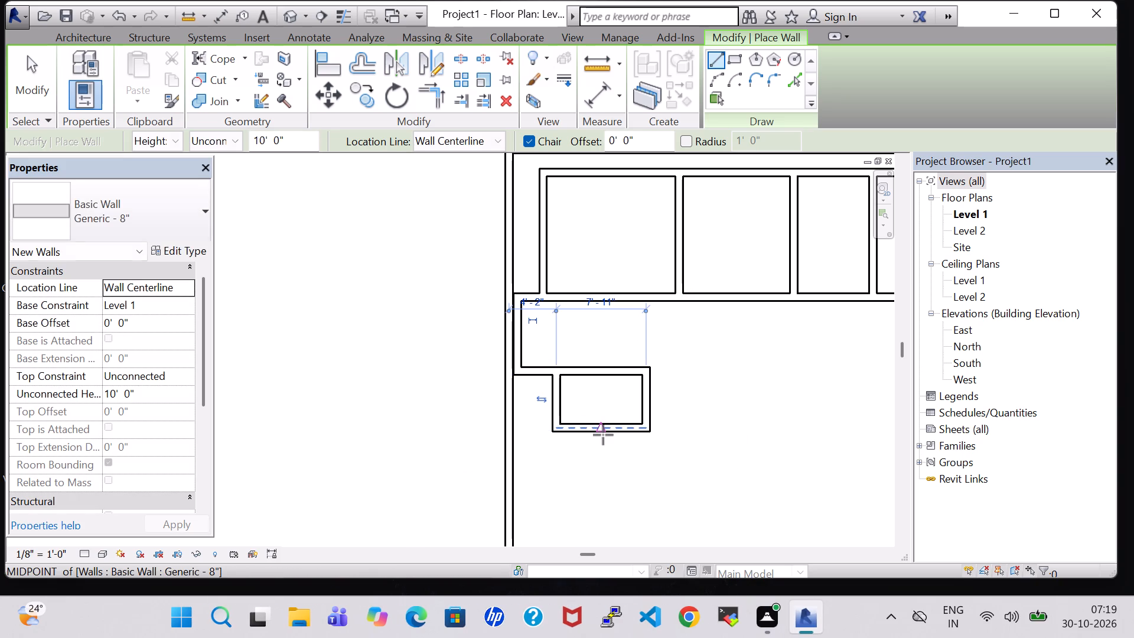
{"action": "key", "text": "Escape"}
{"action": "key", "text": "Escape"}
Draw a Generic - 8" wall 11' south from the small west room's southwest corner.
{"action": "middle_click_drag", "start_coordinate": [607, 435], "coordinate": [610, 318]}
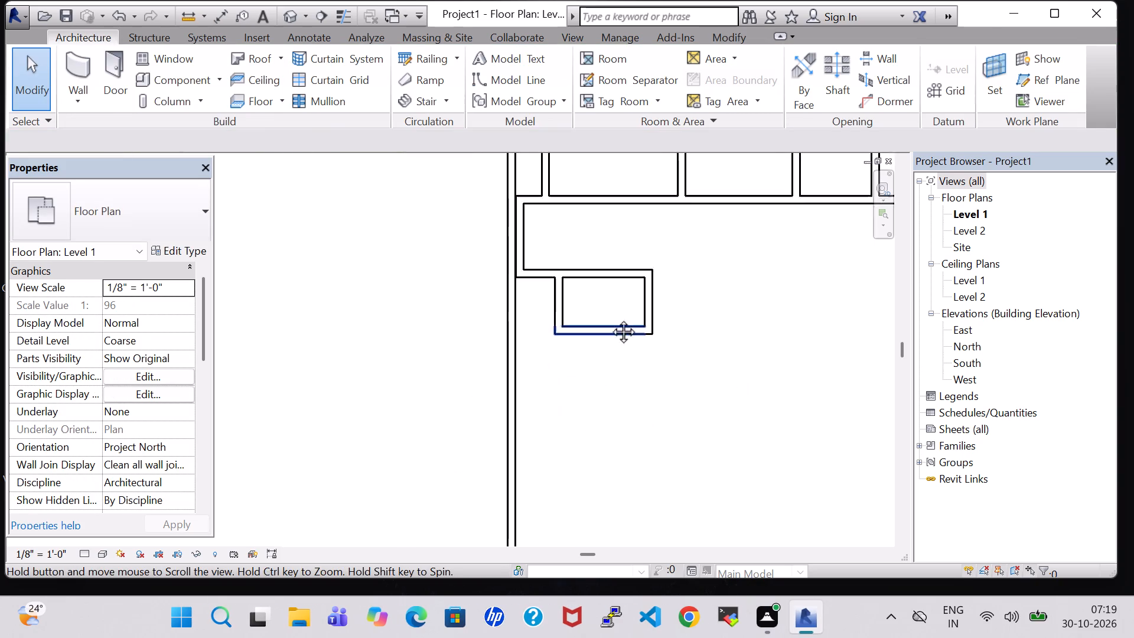
{"action": "middle_click_drag", "start_coordinate": [610, 318], "coordinate": [613, 301]}
{"action": "middle_click_drag", "start_coordinate": [613, 299], "coordinate": [617, 279]}
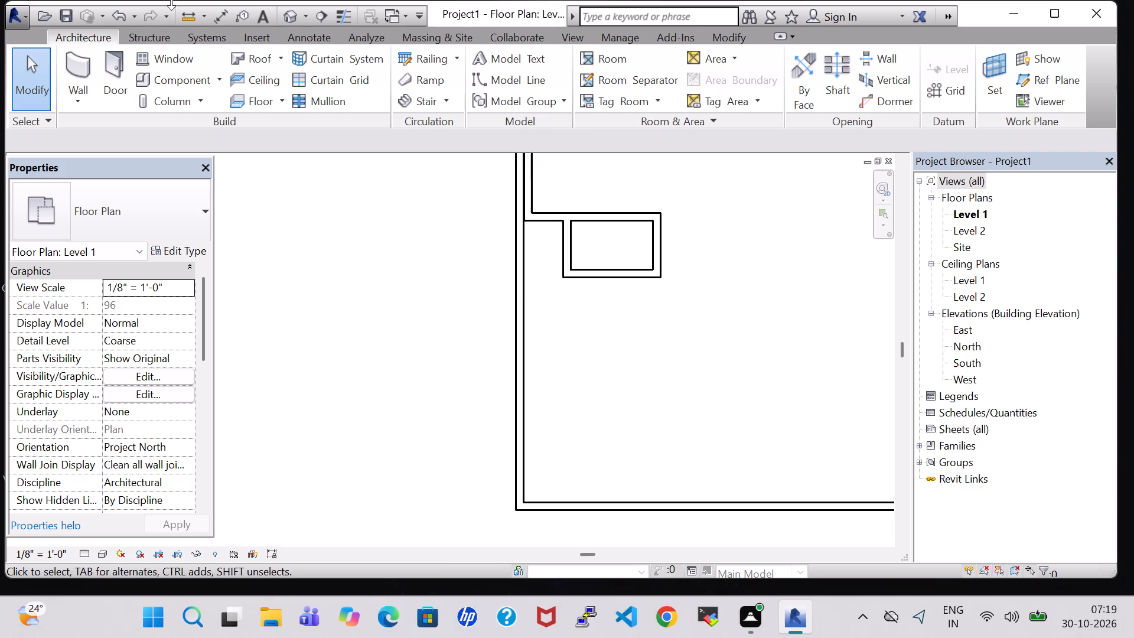
{"action": "left_click", "coordinate": [73, 81]}
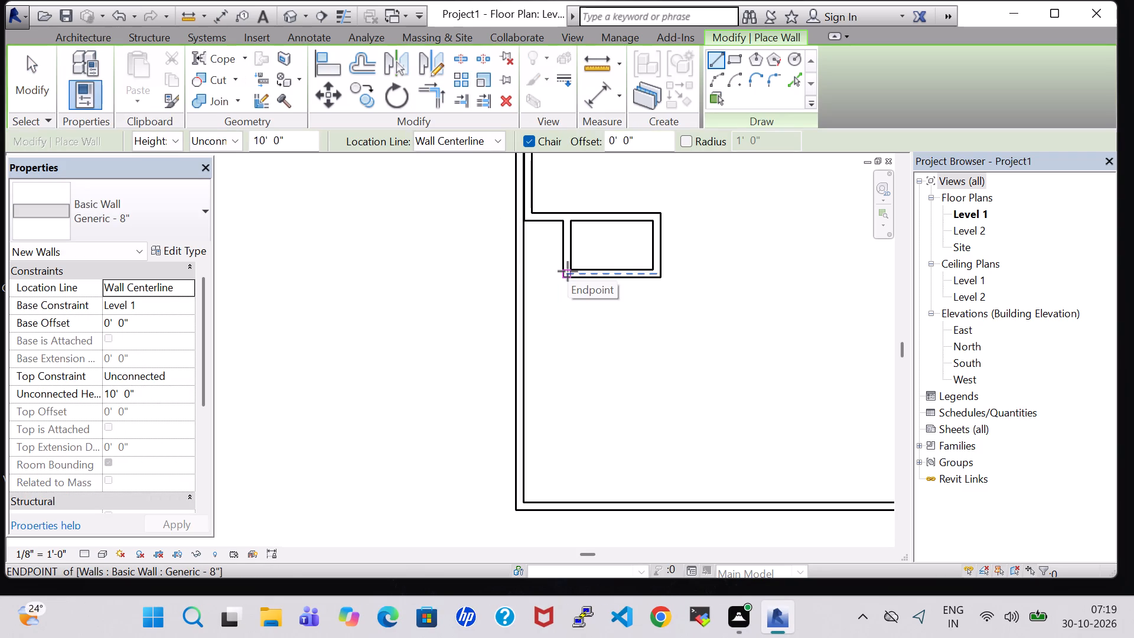
{"action": "left_click", "coordinate": [568, 271]}
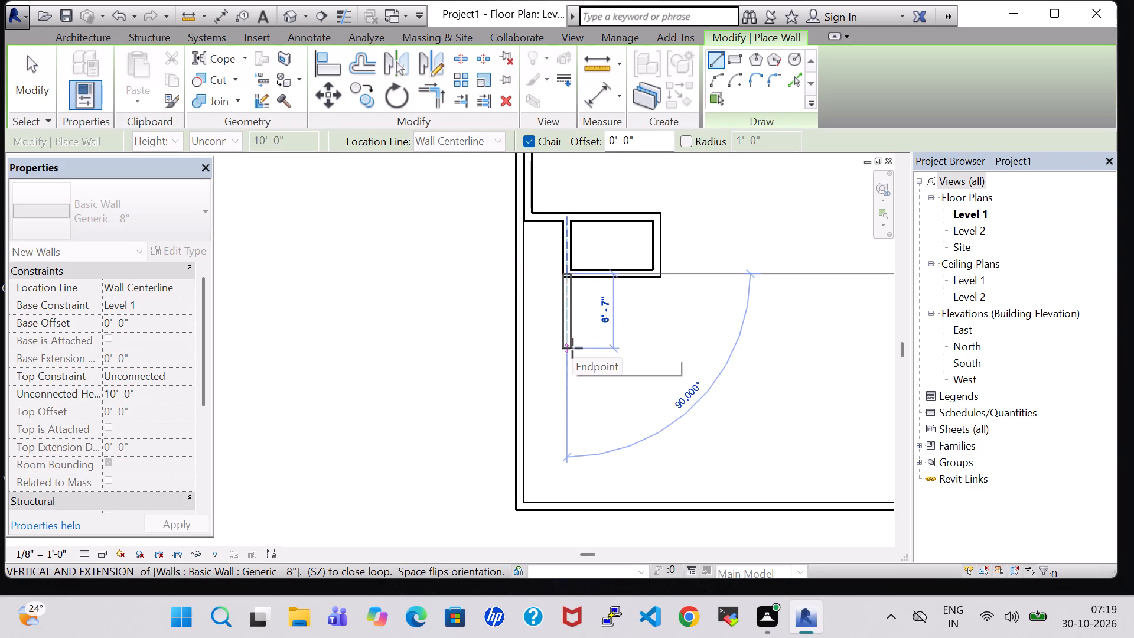
{"action": "type", "text": "11"}
{"action": "key", "text": "apostrophe"}
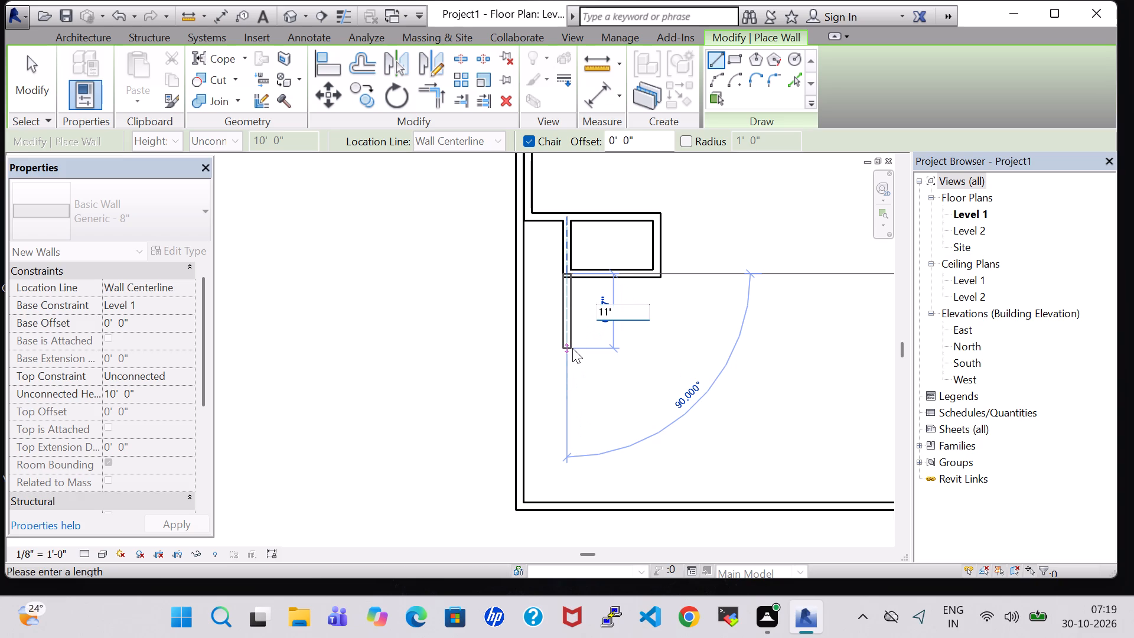
{"action": "key", "text": "Return"}
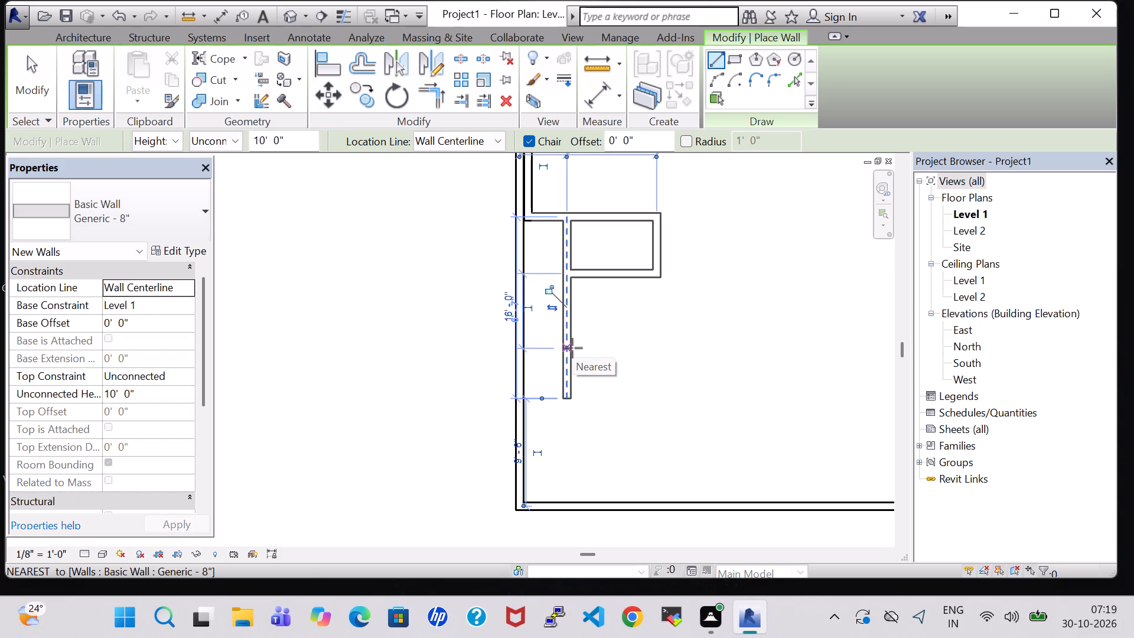
{"action": "scroll", "coordinate": [572, 349], "scroll_direction": "down", "scroll_amount": 3}
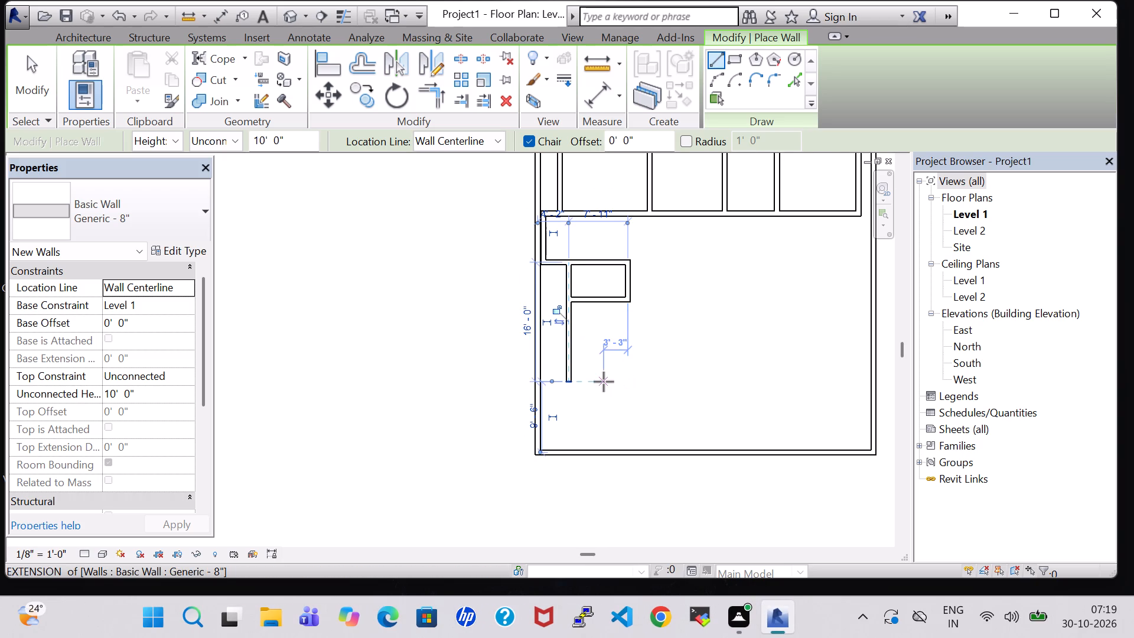
{"action": "key", "text": "Escape"}
{"action": "key", "text": "Escape"}
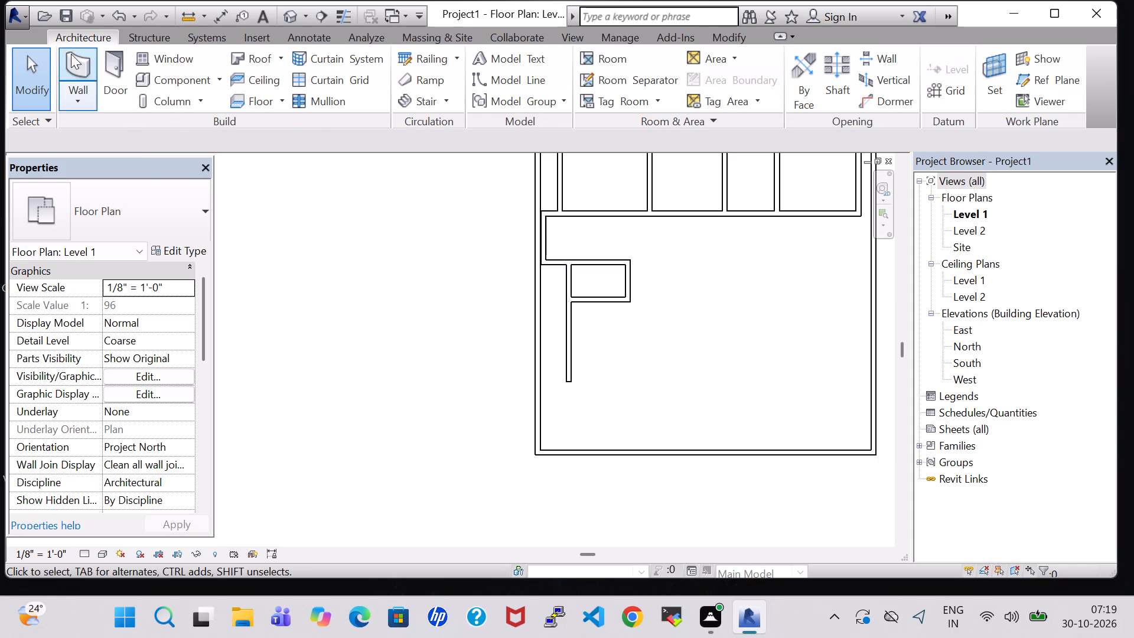
Draw walls 38' 10" east from the 11' wall's south end, and north to the room row's southeast corner.
{"action": "left_click", "coordinate": [86, 64]}
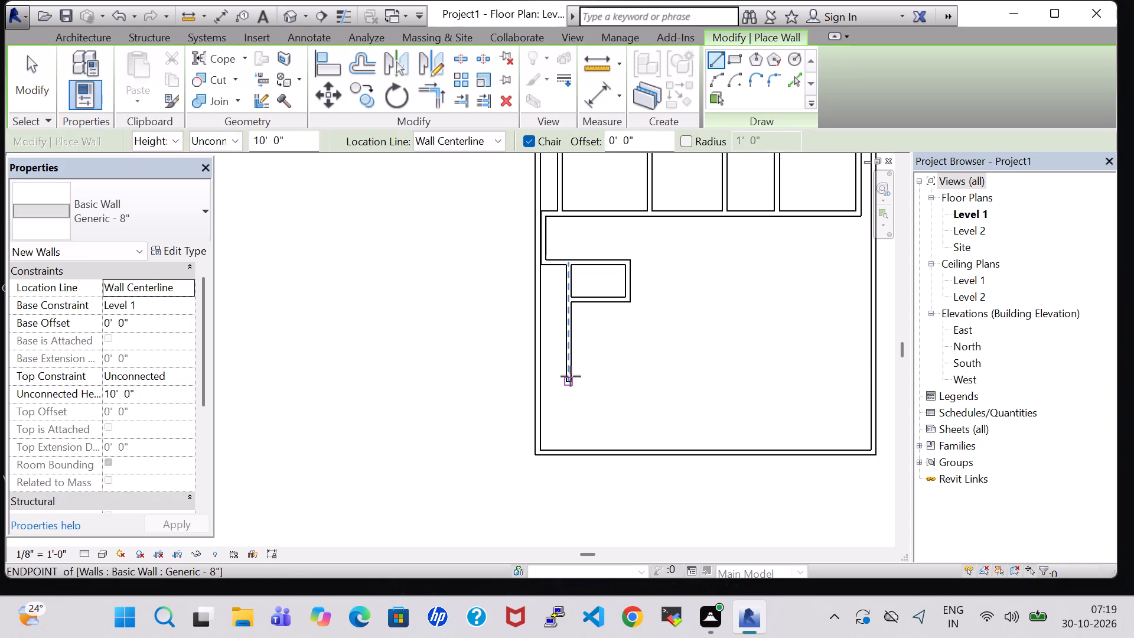
{"action": "left_click", "coordinate": [571, 381]}
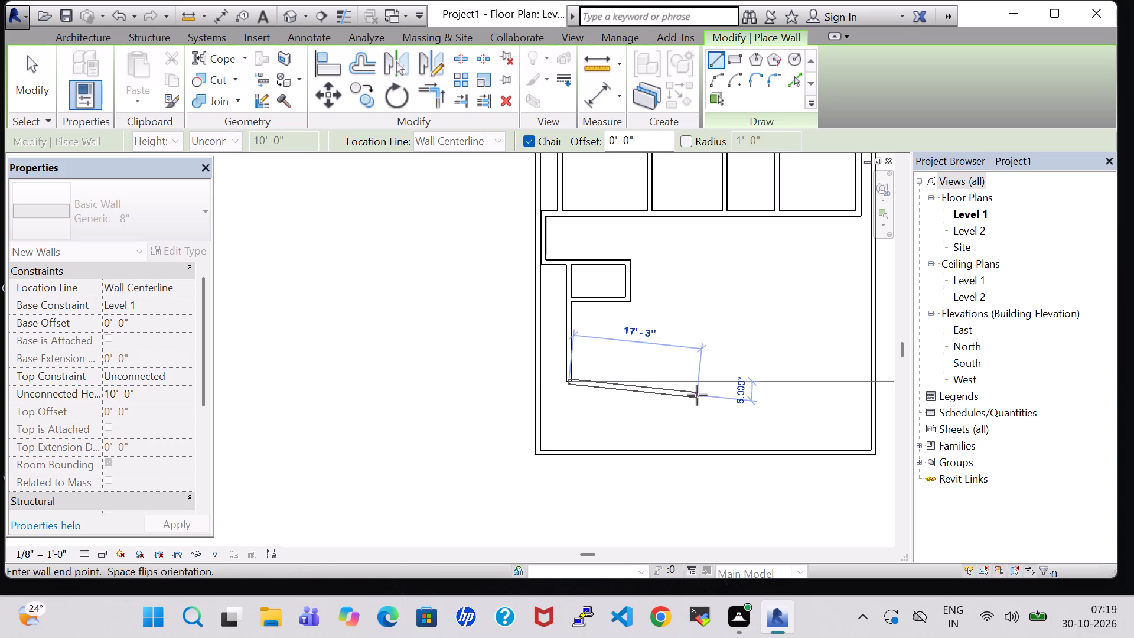
{"action": "middle_click_drag", "start_coordinate": [708, 385], "coordinate": [485, 383]}
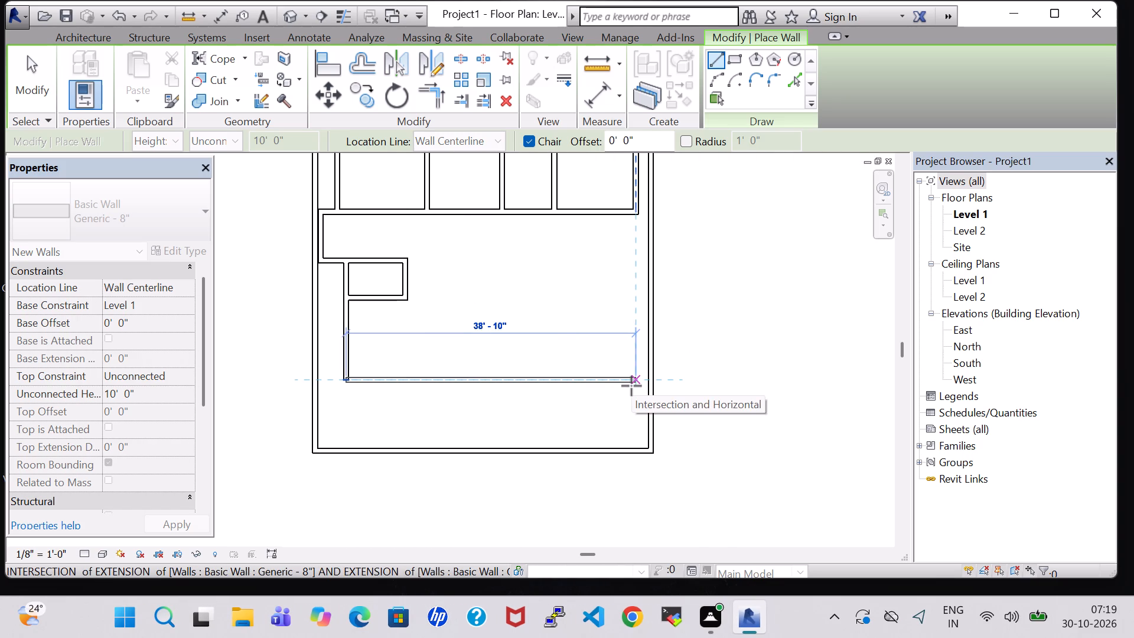
{"action": "left_click", "coordinate": [631, 386]}
{"action": "left_click", "coordinate": [634, 212]}
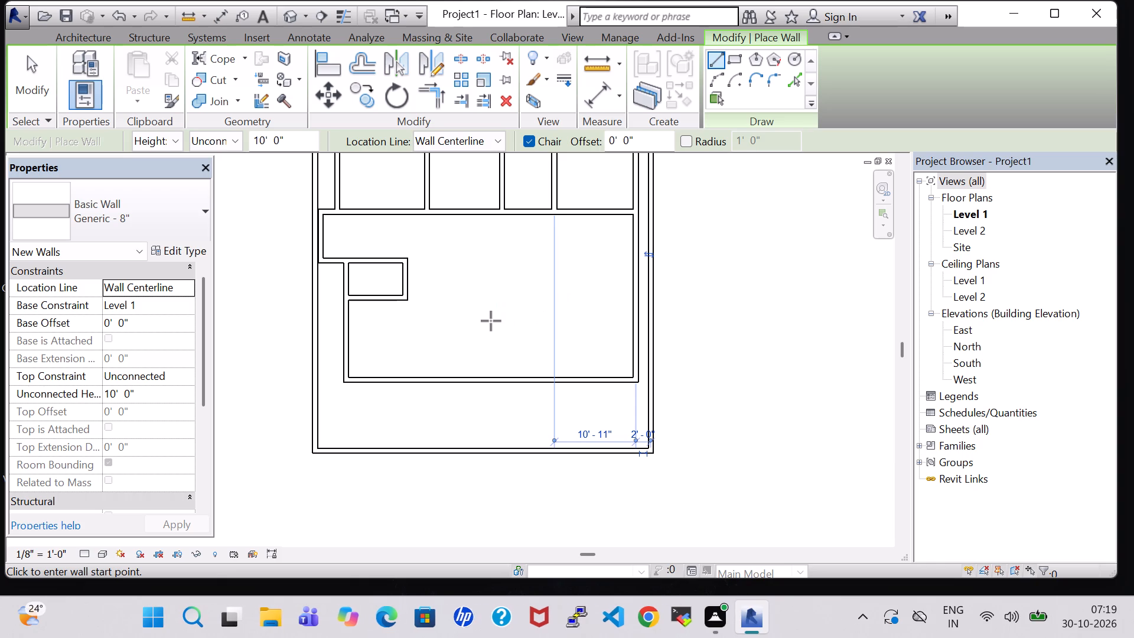
{"action": "key", "text": "Escape"}
{"action": "key", "text": "Escape"}
Draw a wall 11' north from the inner south wall, 13' east of its west end, and west to the small room's southeast corner.
{"action": "middle_click_drag", "start_coordinate": [457, 322], "coordinate": [529, 338]}
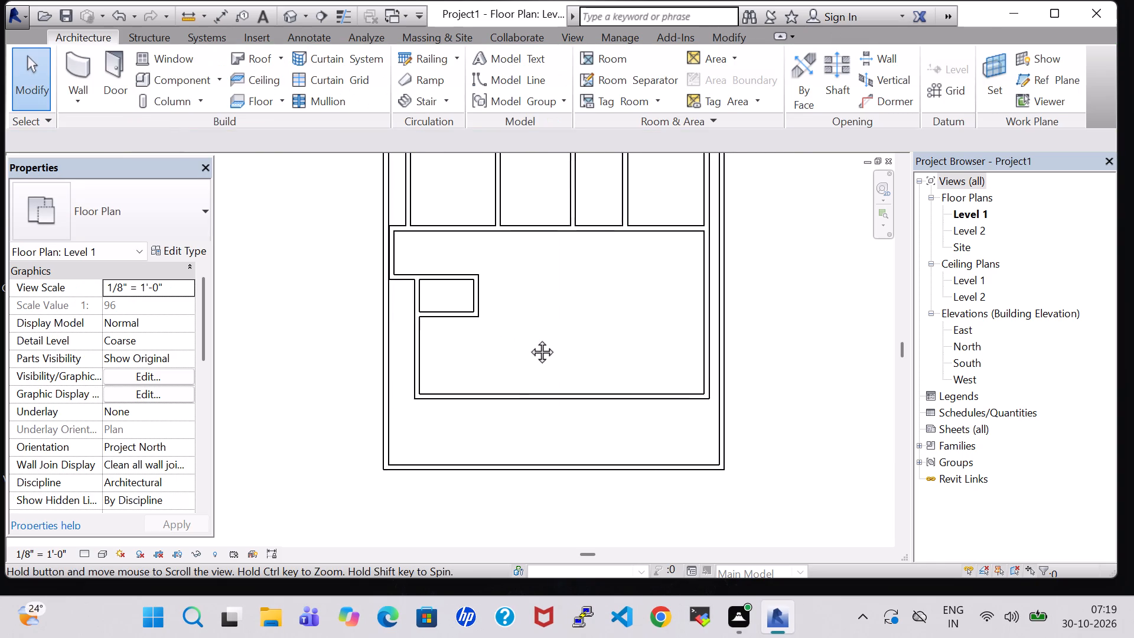
{"action": "middle_click_drag", "start_coordinate": [529, 338], "coordinate": [549, 343]}
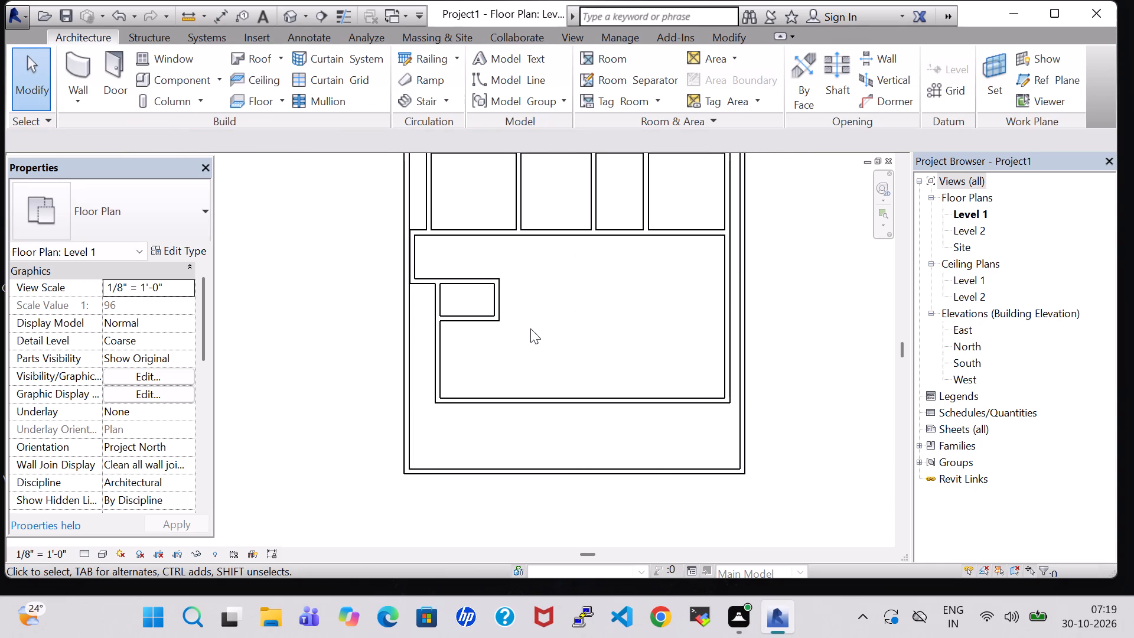
{"action": "left_click", "coordinate": [80, 69]}
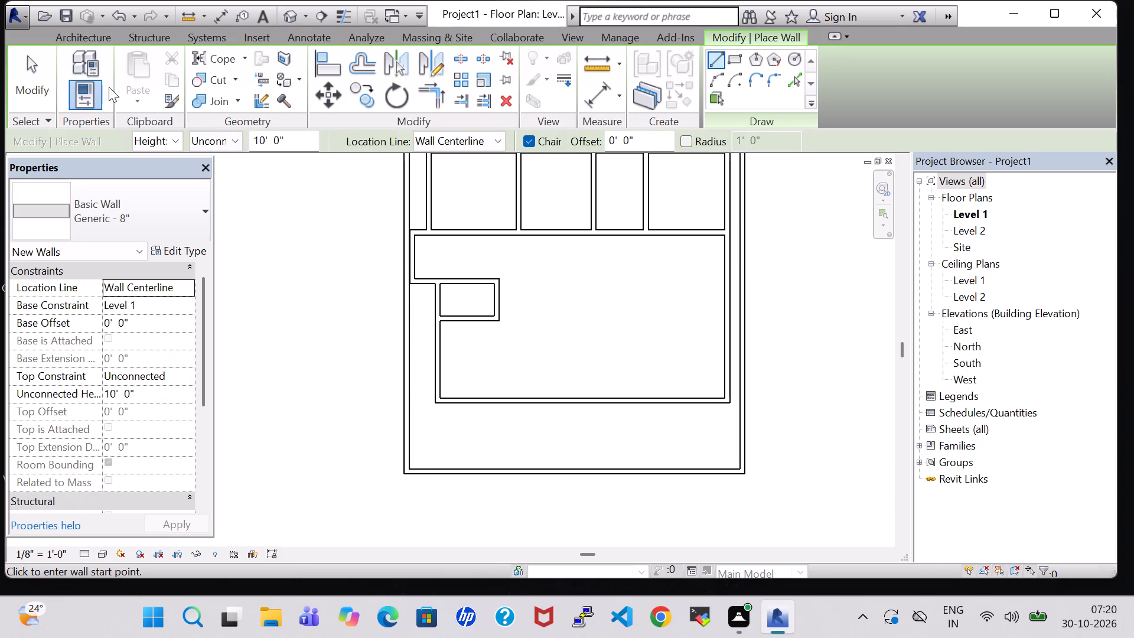
{"action": "left_click", "coordinate": [95, 38]}
{"action": "left_click", "coordinate": [87, 63]}
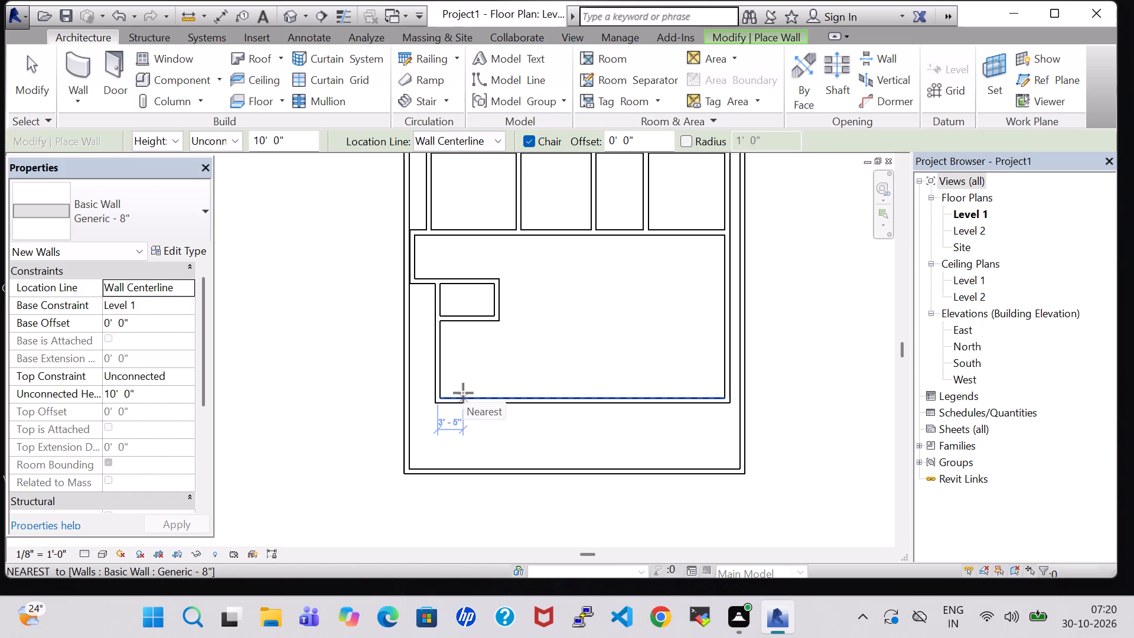
{"action": "key", "text": "1"}
{"action": "key", "text": "3"}
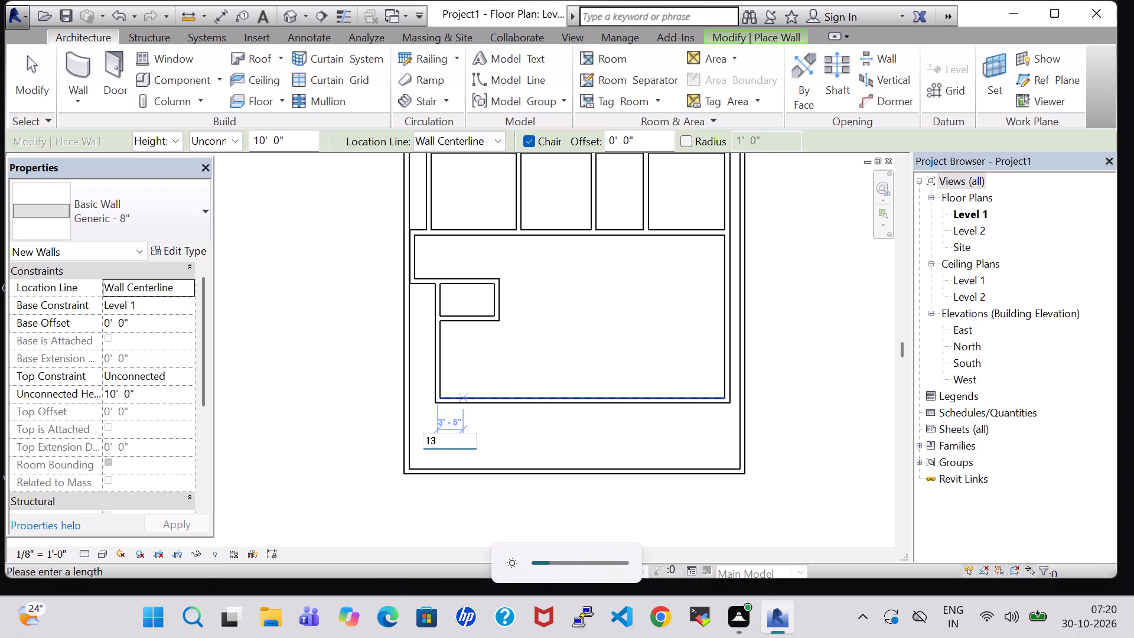
{"action": "key", "text": "apostrophe"}
{"action": "key", "text": "Return"}
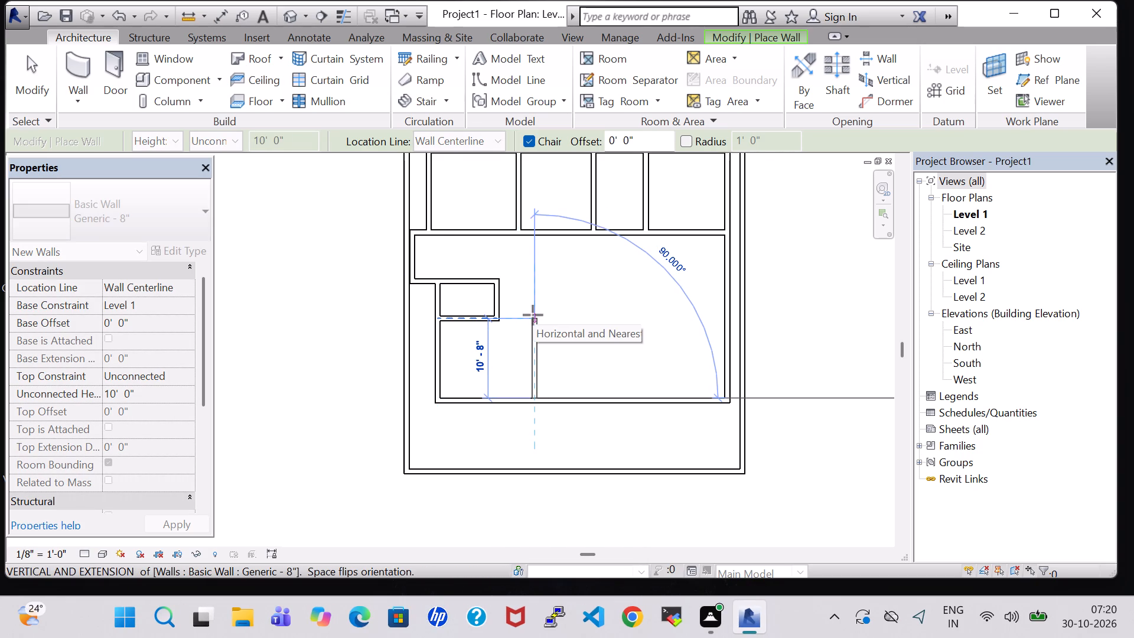
{"action": "left_click", "coordinate": [493, 318]}
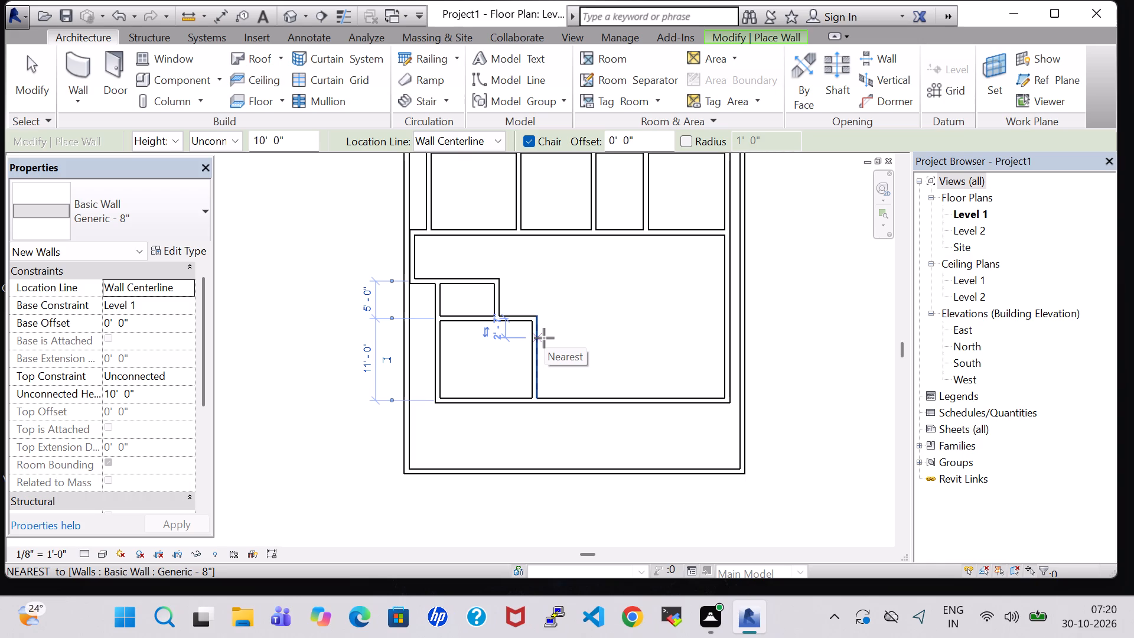
{"action": "key", "text": "Escape"}
{"action": "key", "text": "Escape"}
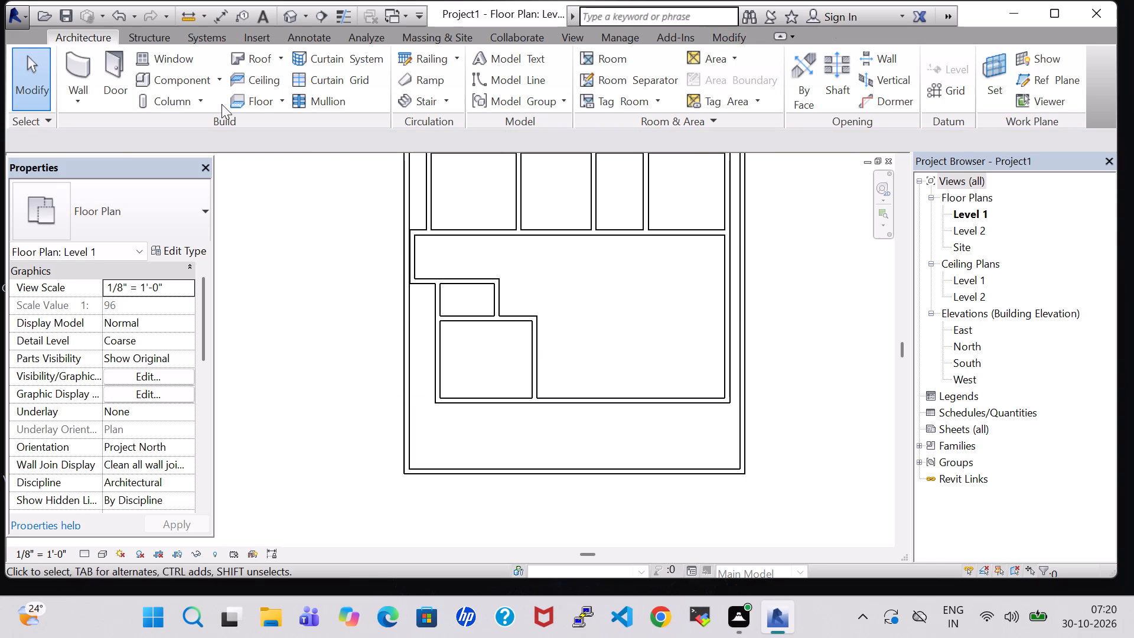
Extend the new room's north wall line 12' 6" east from its northeast corner with a Generic - 8" wall.
{"action": "left_click", "coordinate": [87, 71]}
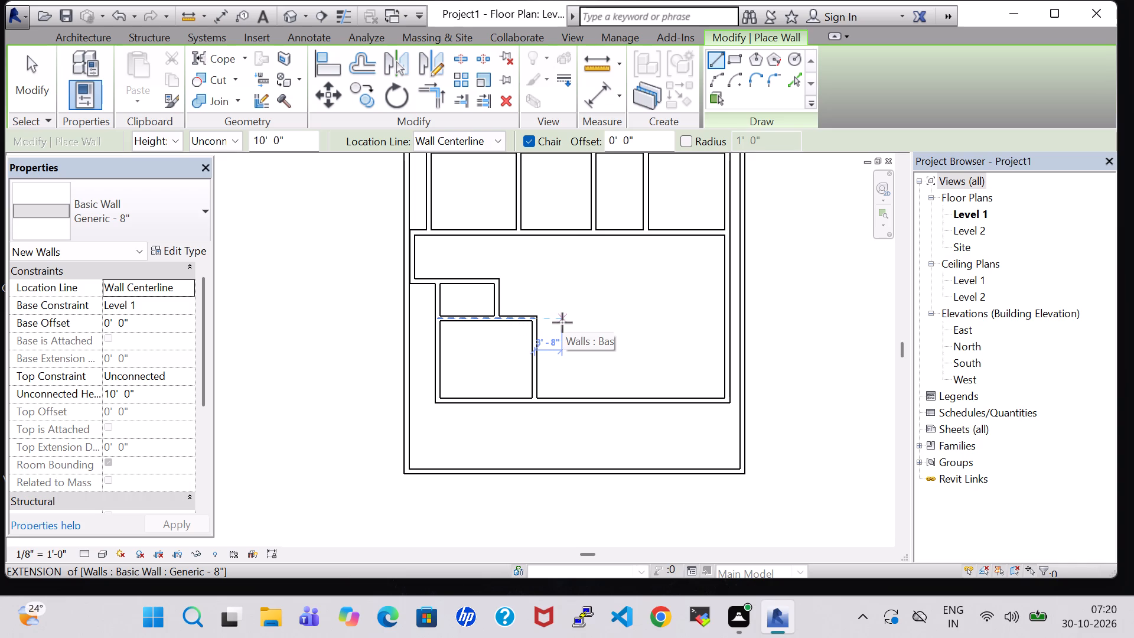
{"action": "key", "text": "1"}
{"action": "key", "text": "2"}
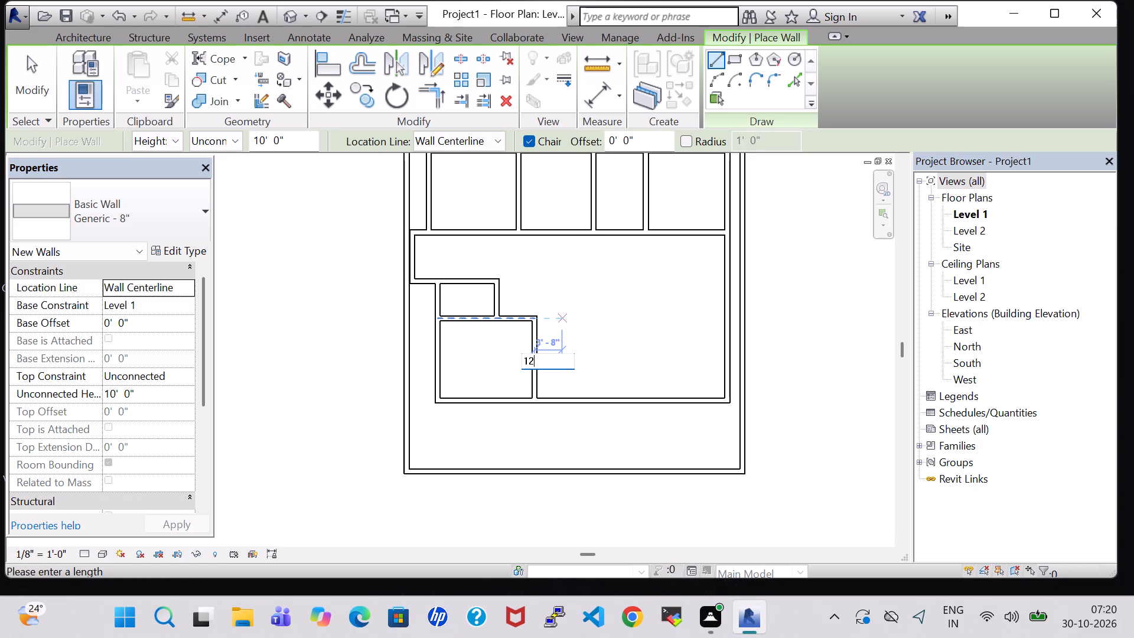
{"action": "key", "text": "apostrophe"}
{"action": "key", "text": "6"}
{"action": "key", "text": "shift+quotedbl"}
{"action": "key", "text": "Return"}
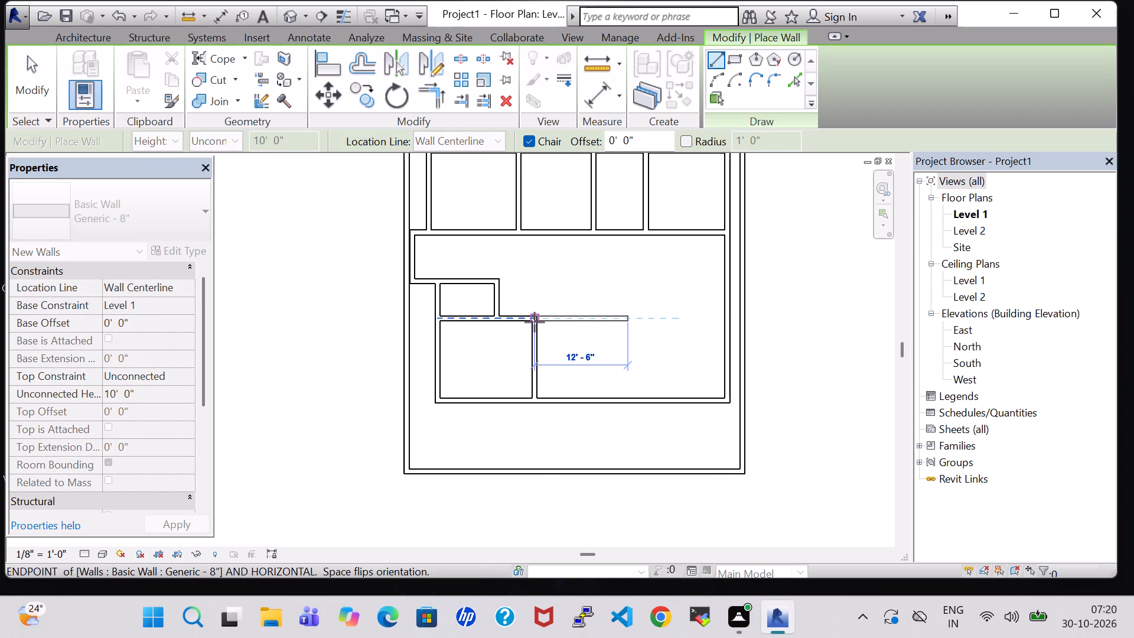
{"action": "left_click", "coordinate": [535, 322]}
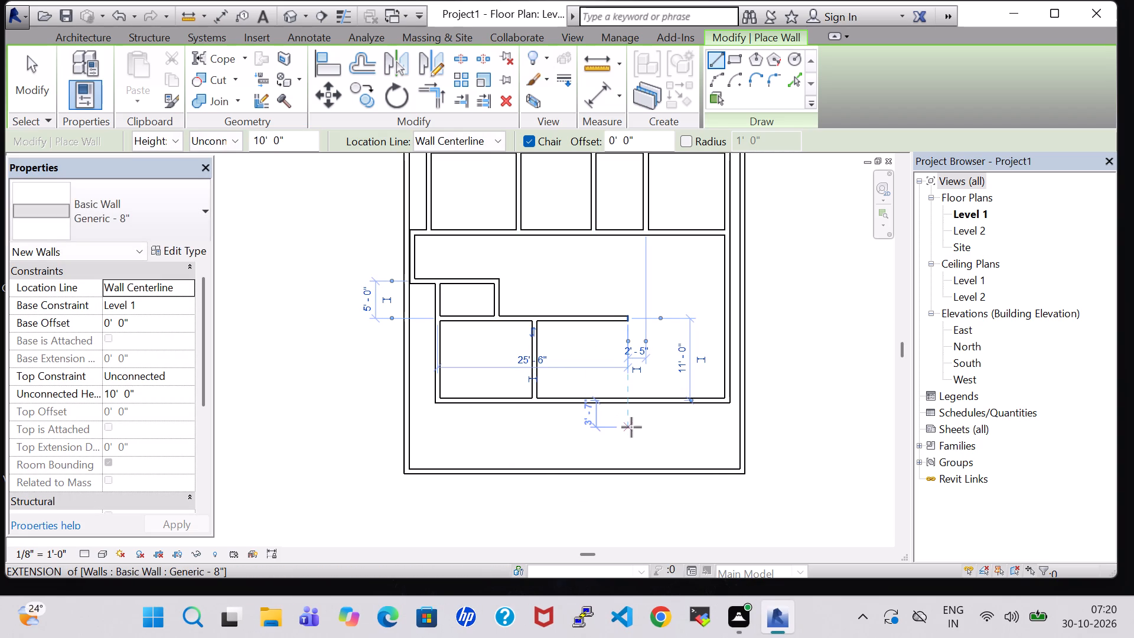
{"action": "key", "text": "Escape"}
{"action": "key", "text": "Escape"}
{"action": "left_click", "coordinate": [585, 324]}
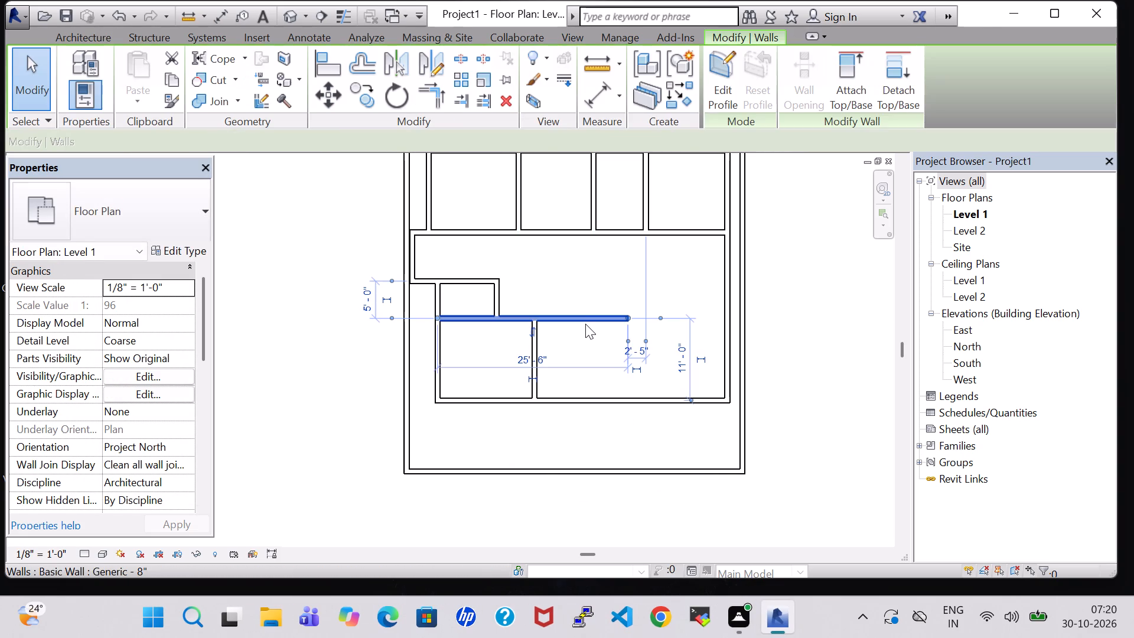
{"action": "left_click", "coordinate": [597, 407]}
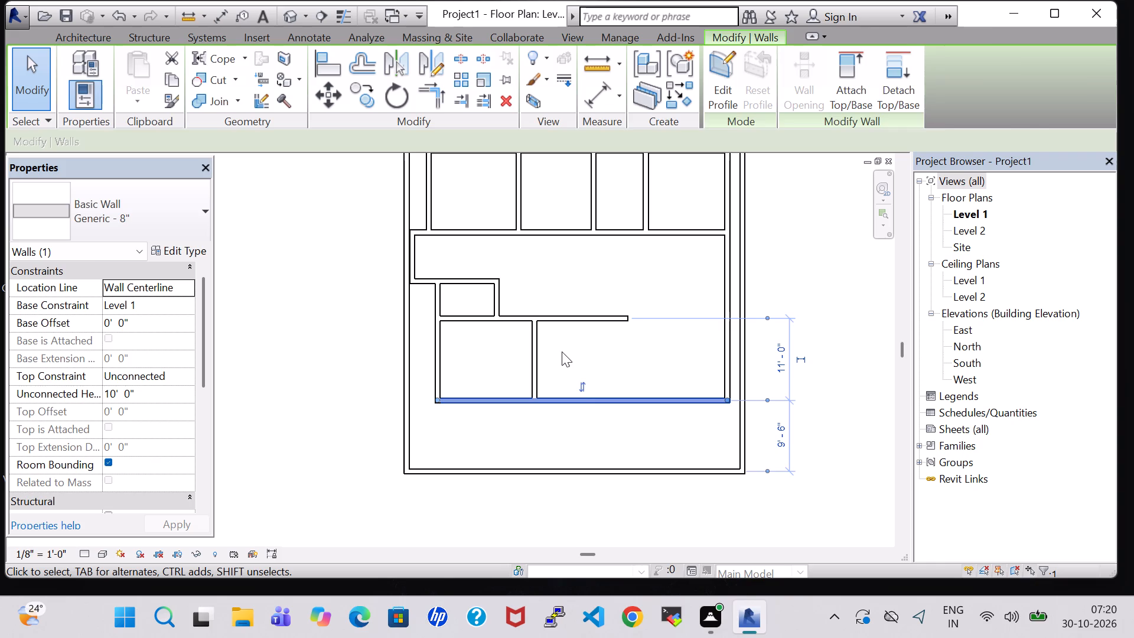
{"action": "left_click", "coordinate": [562, 351]}
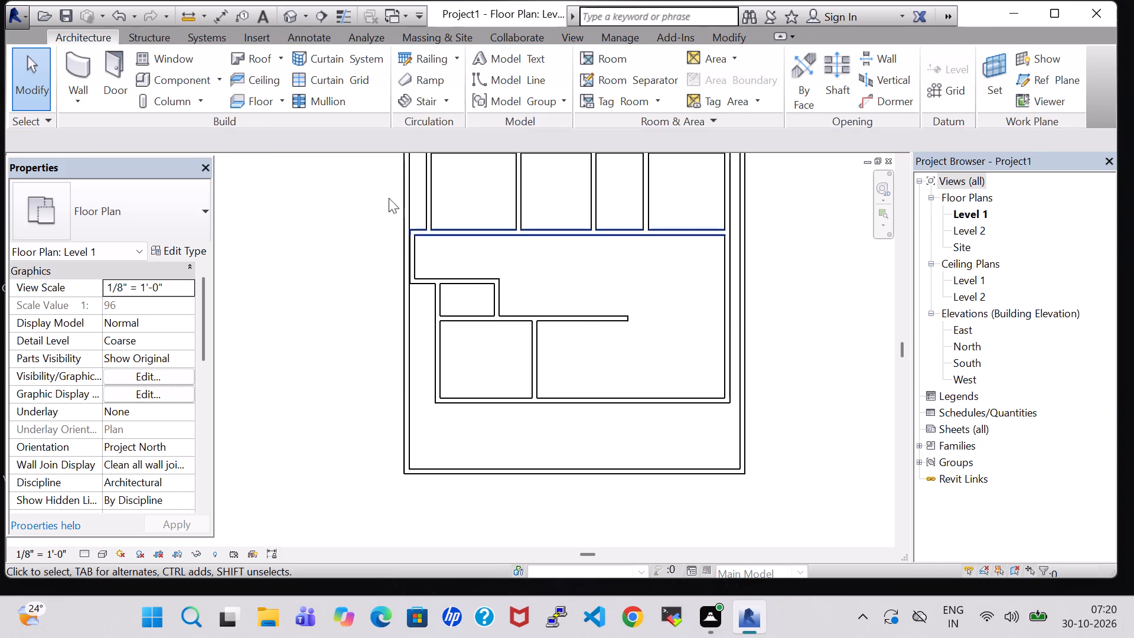
Close the second room with a wall from the 12' 6" extension's east end south to the inner south wall.
{"action": "left_click", "coordinate": [75, 63]}
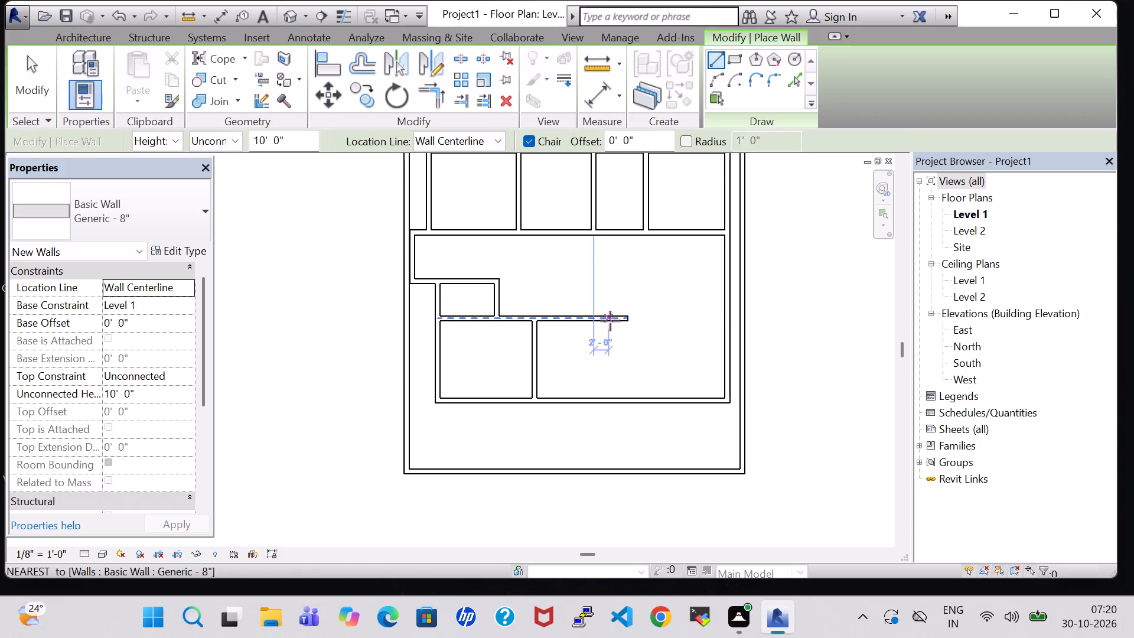
{"action": "left_click", "coordinate": [624, 320]}
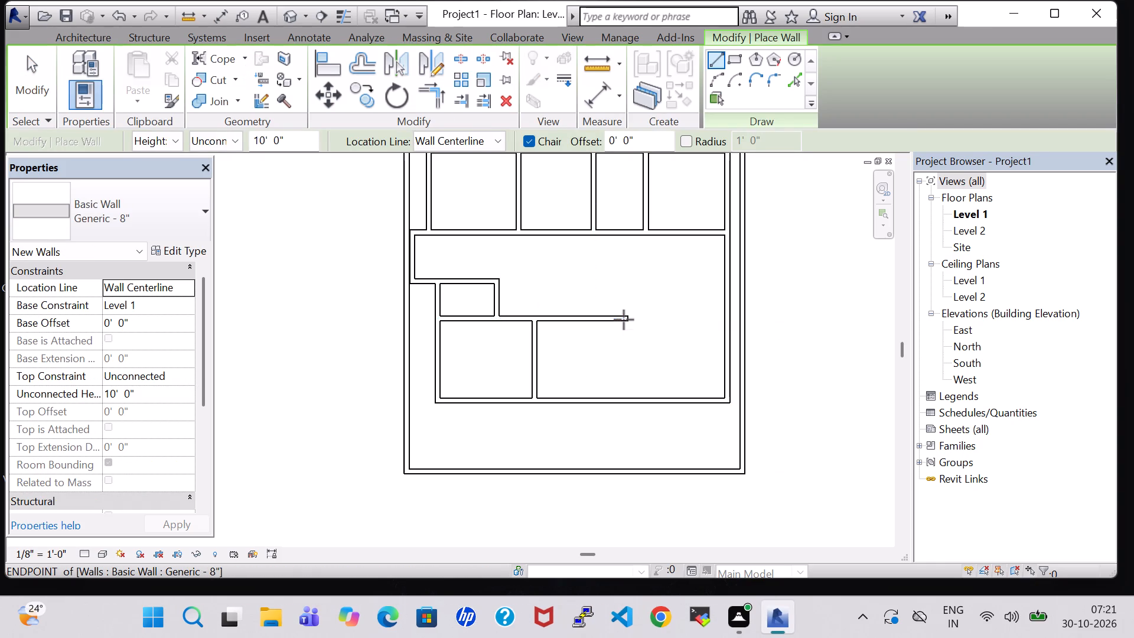
{"action": "left_click", "coordinate": [623, 401]}
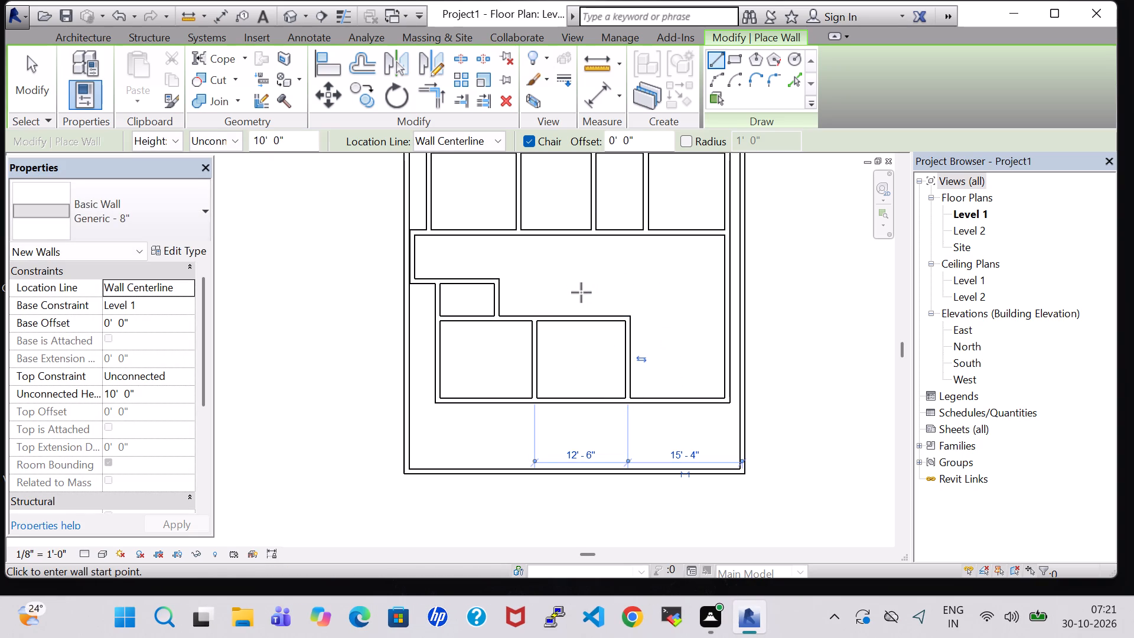
{"action": "key", "text": "Escape"}
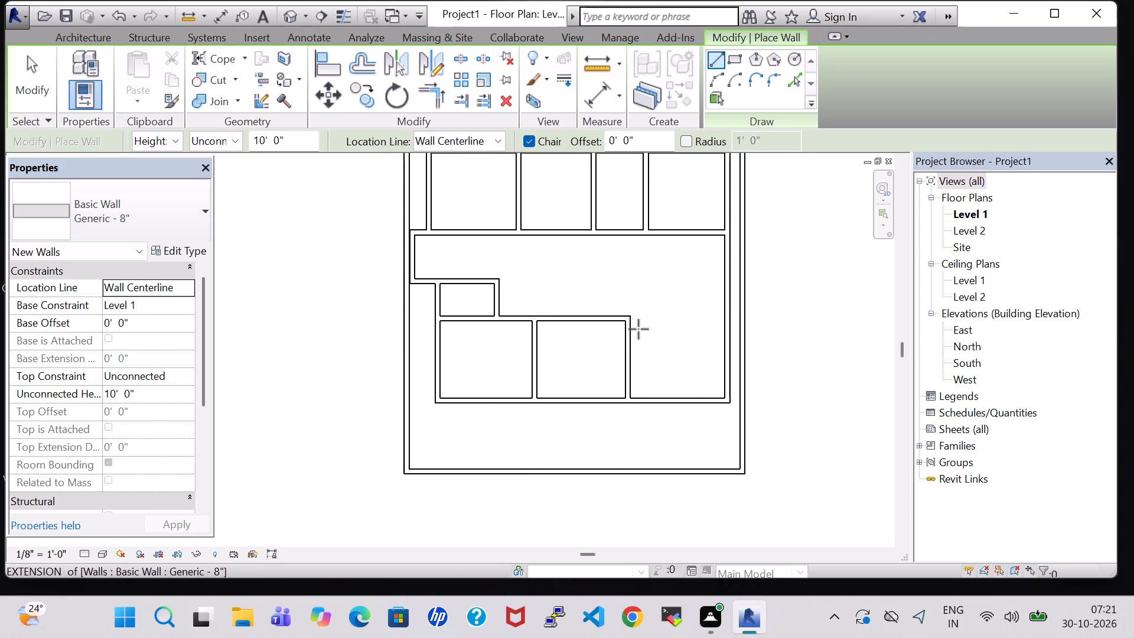
Extend the southern rooms' north wall line 12' east from the second room's northeast corner, and on to the inner east wall.
{"action": "left_click", "coordinate": [627, 319]}
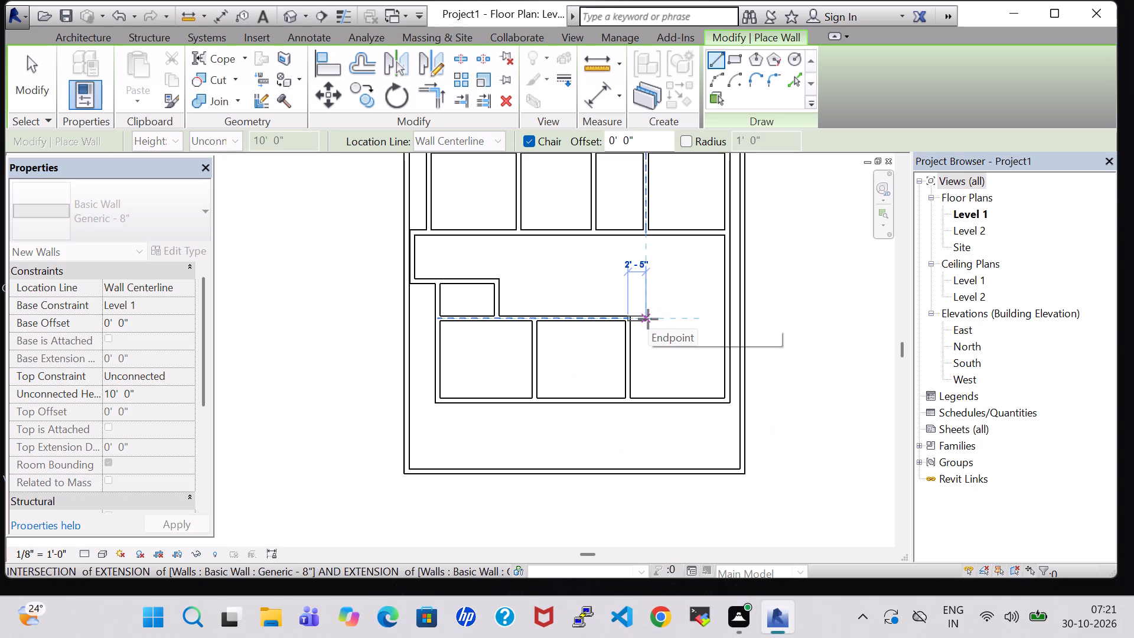
{"action": "type", "text": "12"}
{"action": "key", "text": "apostrophe"}
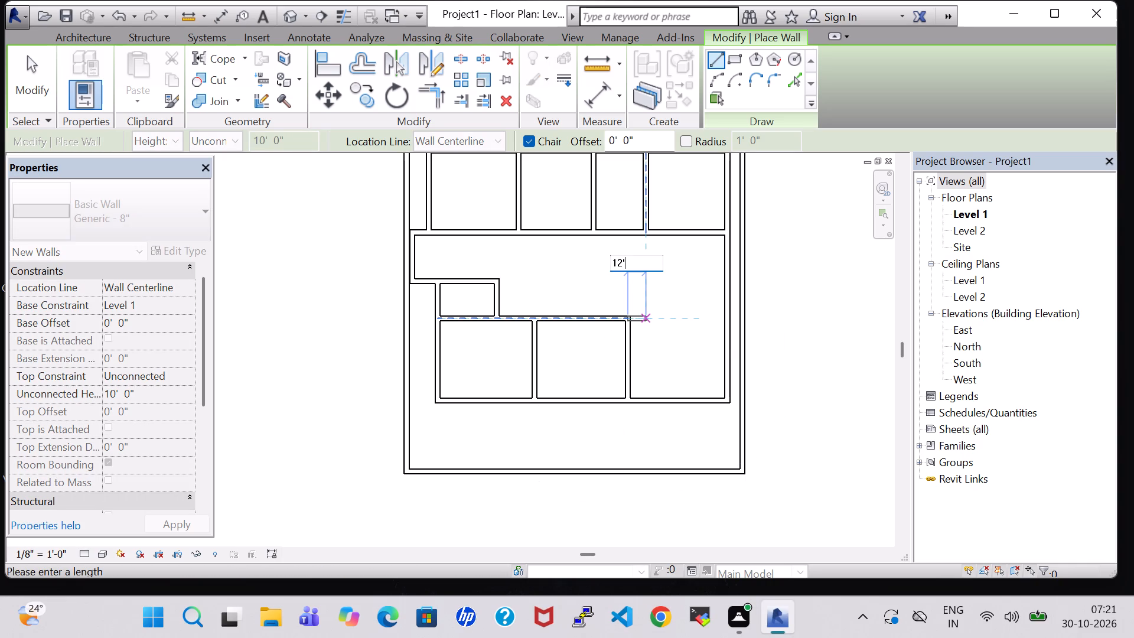
{"action": "key", "text": "Return"}
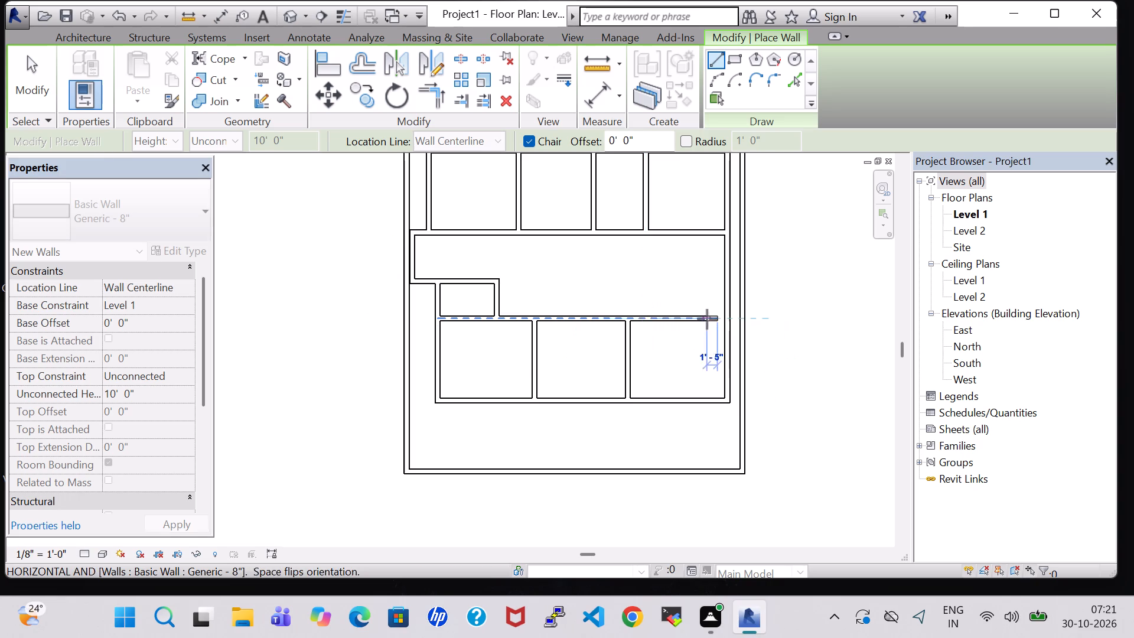
{"action": "left_click", "coordinate": [725, 319]}
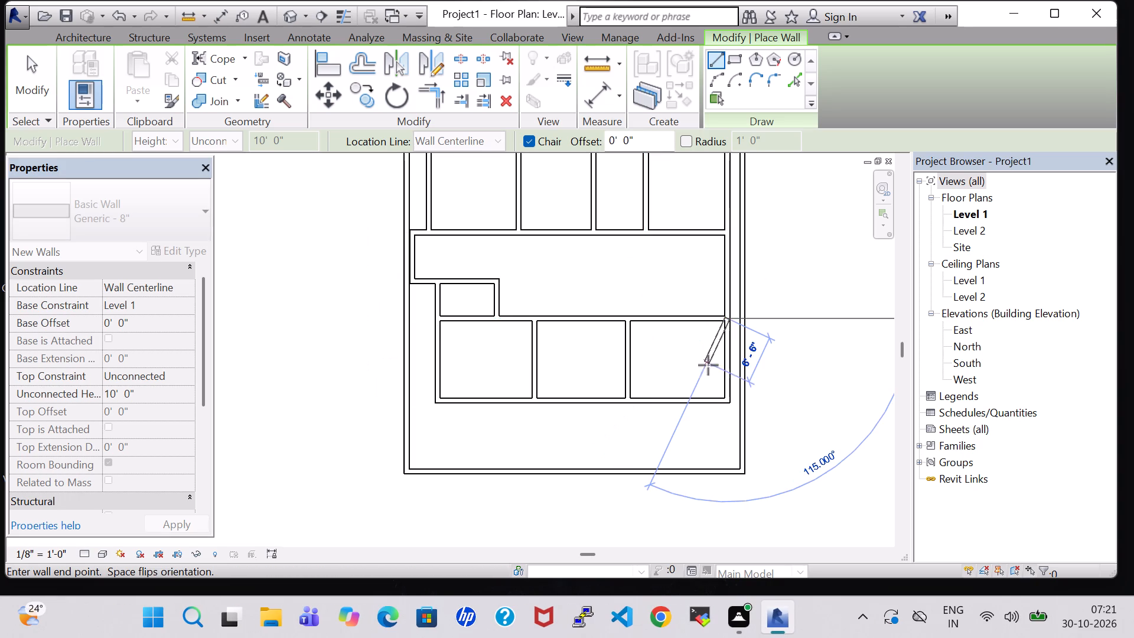
{"action": "key", "text": "Escape"}
{"action": "key", "text": "Escape"}
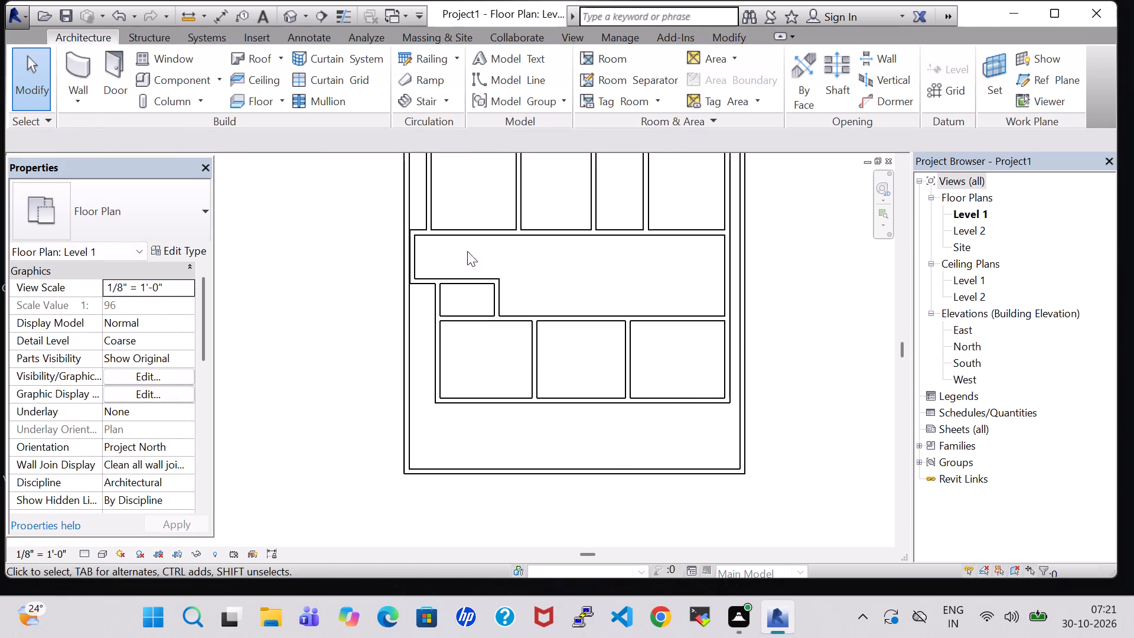
Measure the centerline widths of the three southern rooms with temporary aligned dimensions, from the east room to the west room.
{"action": "type", "text": "di"}
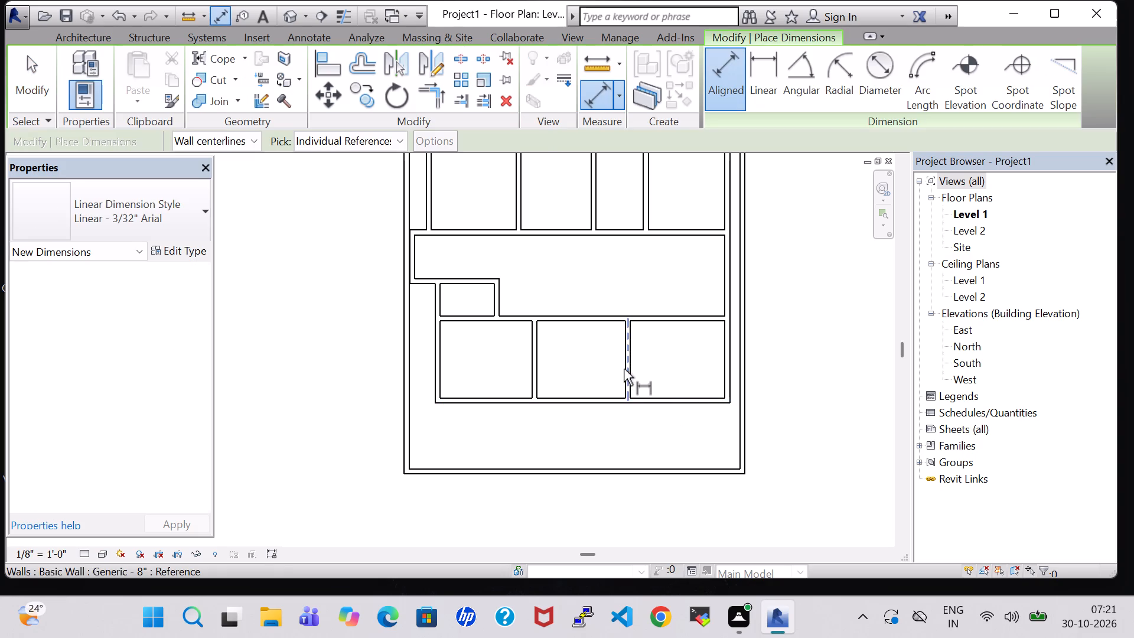
{"action": "left_click", "coordinate": [624, 369]}
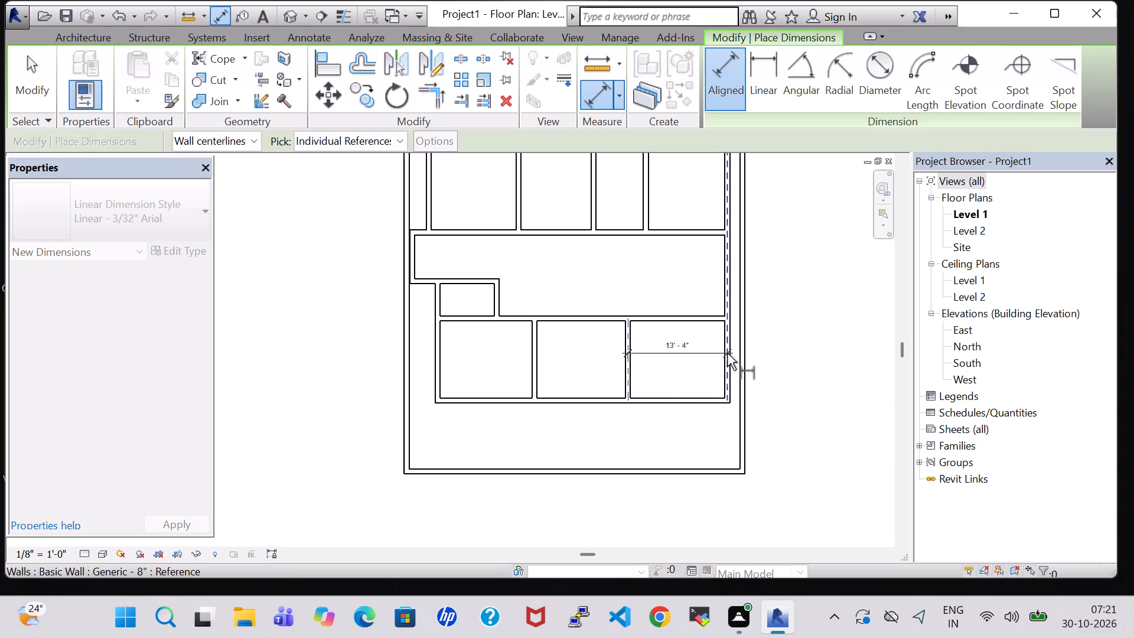
{"action": "left_click", "coordinate": [727, 353]}
{"action": "key", "text": "Escape"}
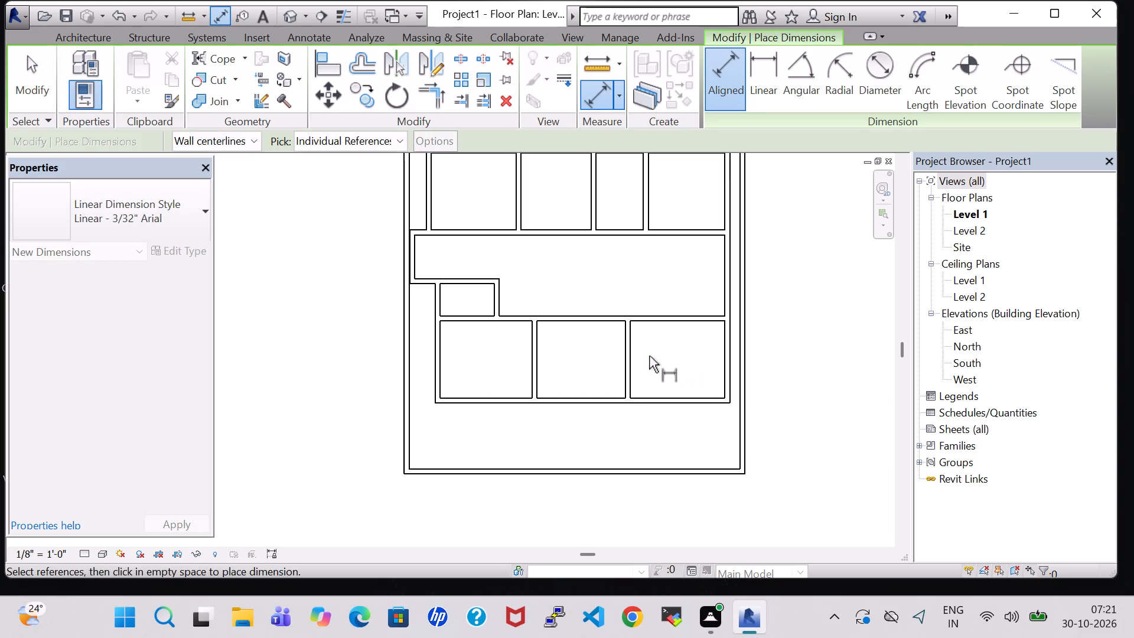
{"action": "left_click", "coordinate": [533, 351]}
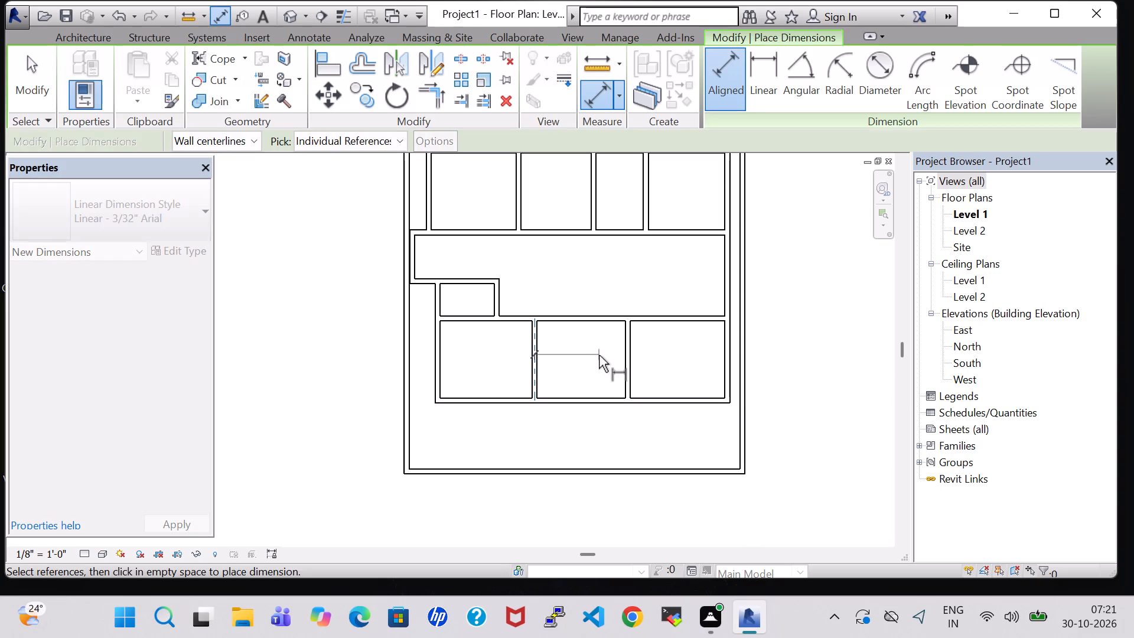
{"action": "left_click", "coordinate": [627, 357]}
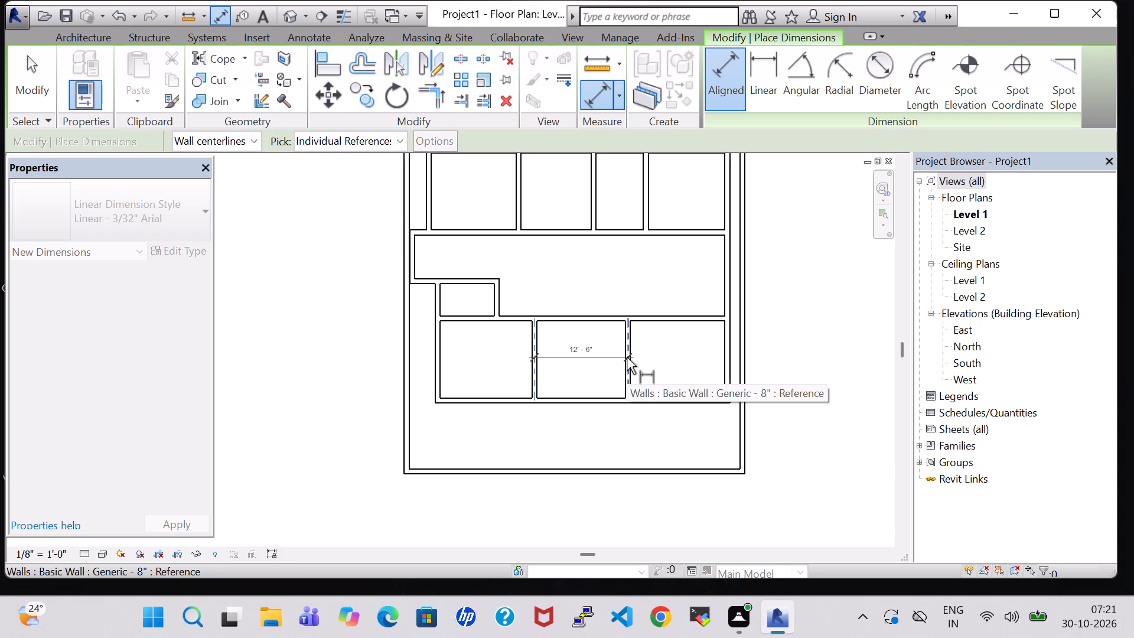
{"action": "key", "text": "Escape"}
{"action": "left_click", "coordinate": [436, 346]}
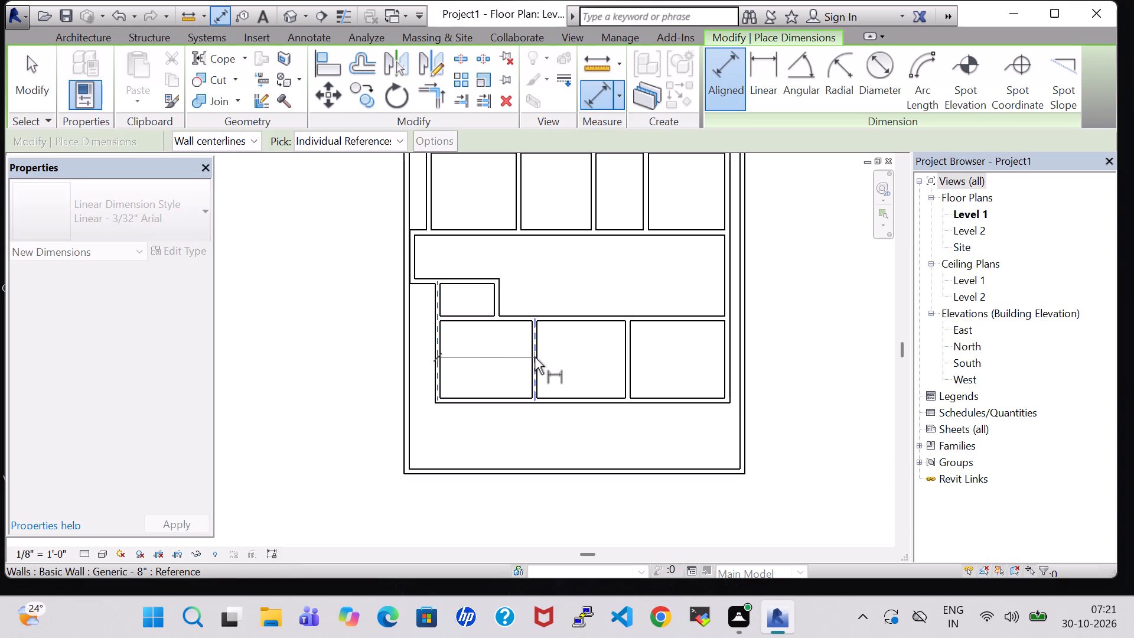
{"action": "left_click", "coordinate": [535, 357]}
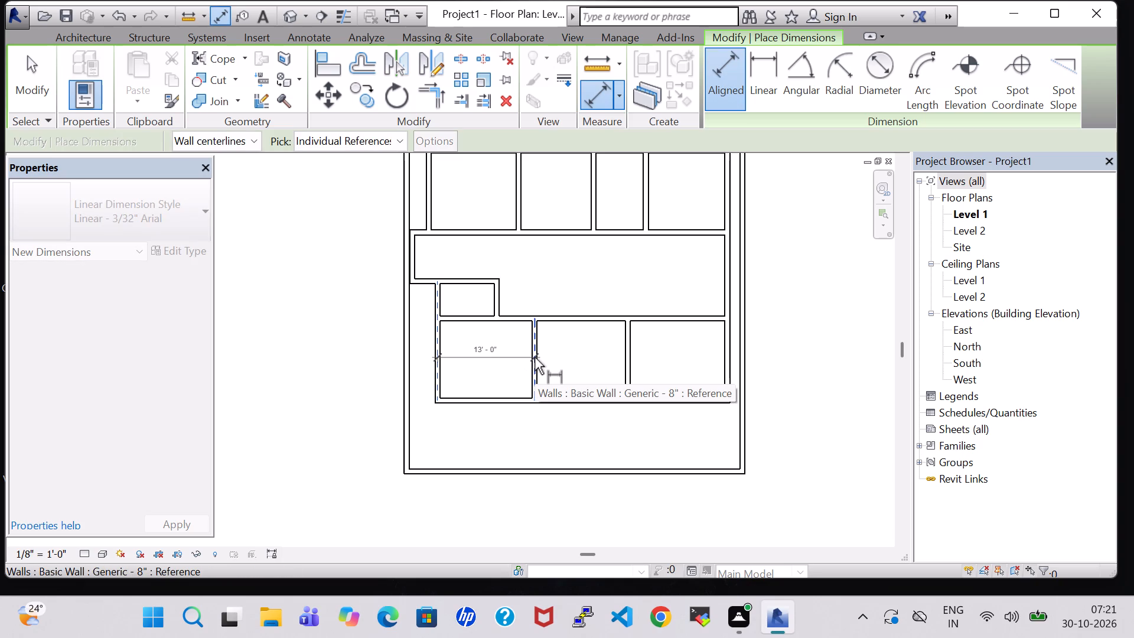
{"action": "key", "text": "Escape"}
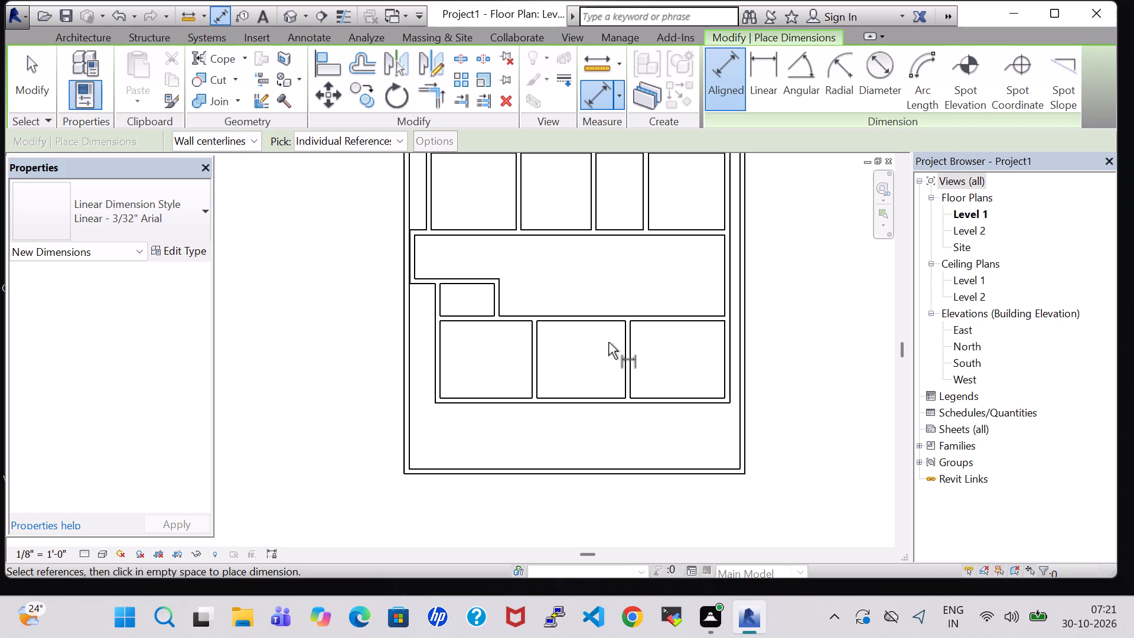
Measure the distance between the inner south wall and the outer south wall.
{"action": "left_click", "coordinate": [501, 399]}
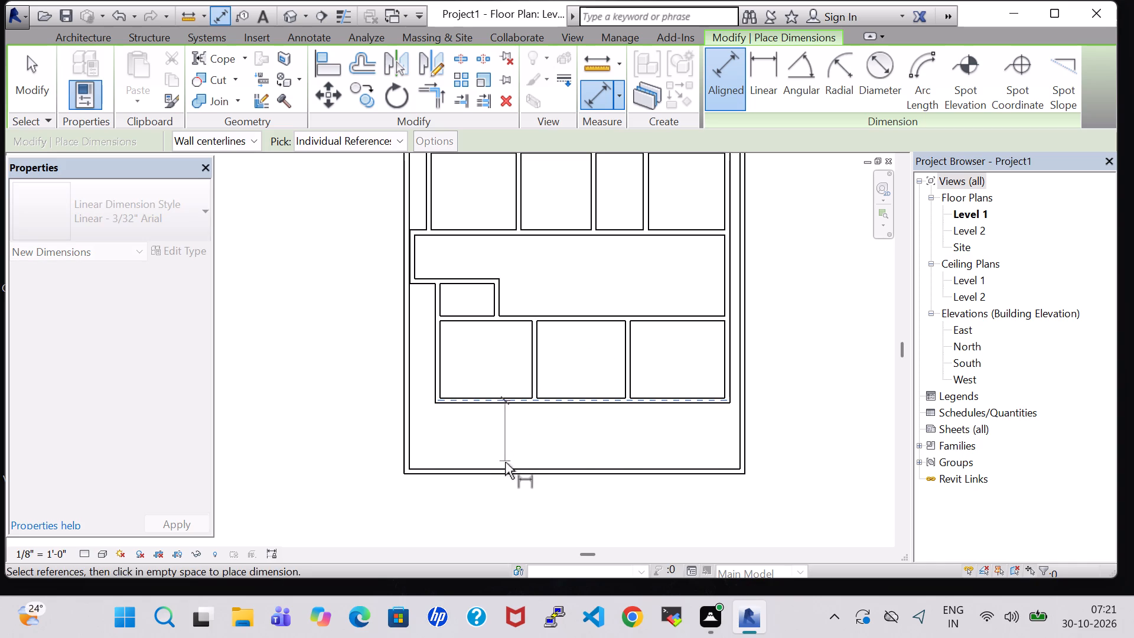
{"action": "left_click", "coordinate": [507, 471]}
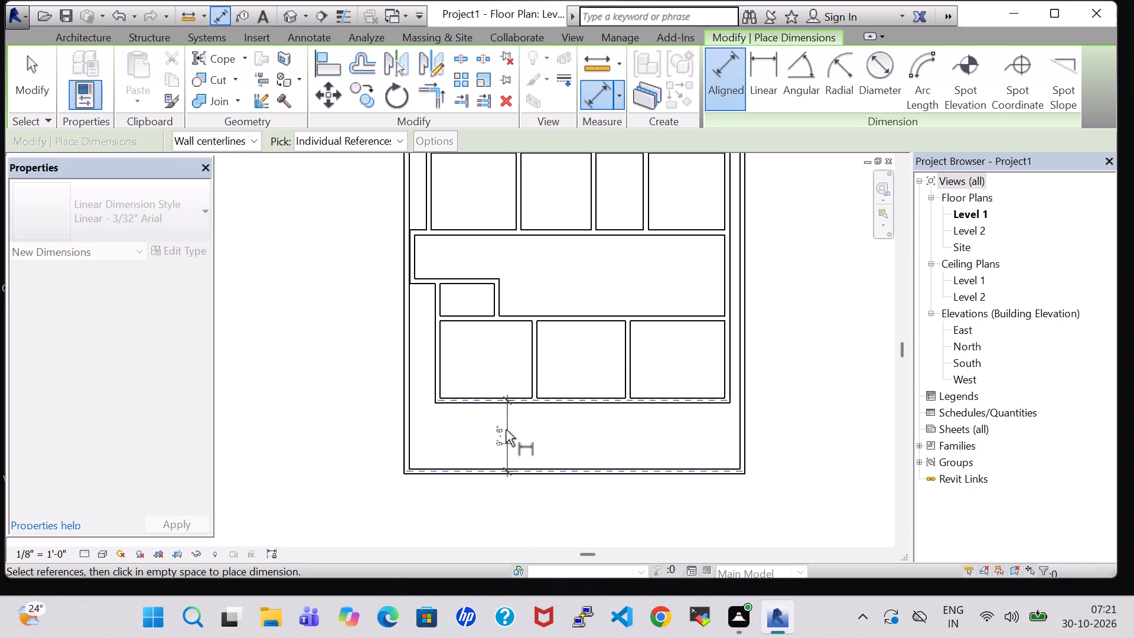
{"action": "key", "text": "Escape"}
{"action": "key", "text": "Escape"}
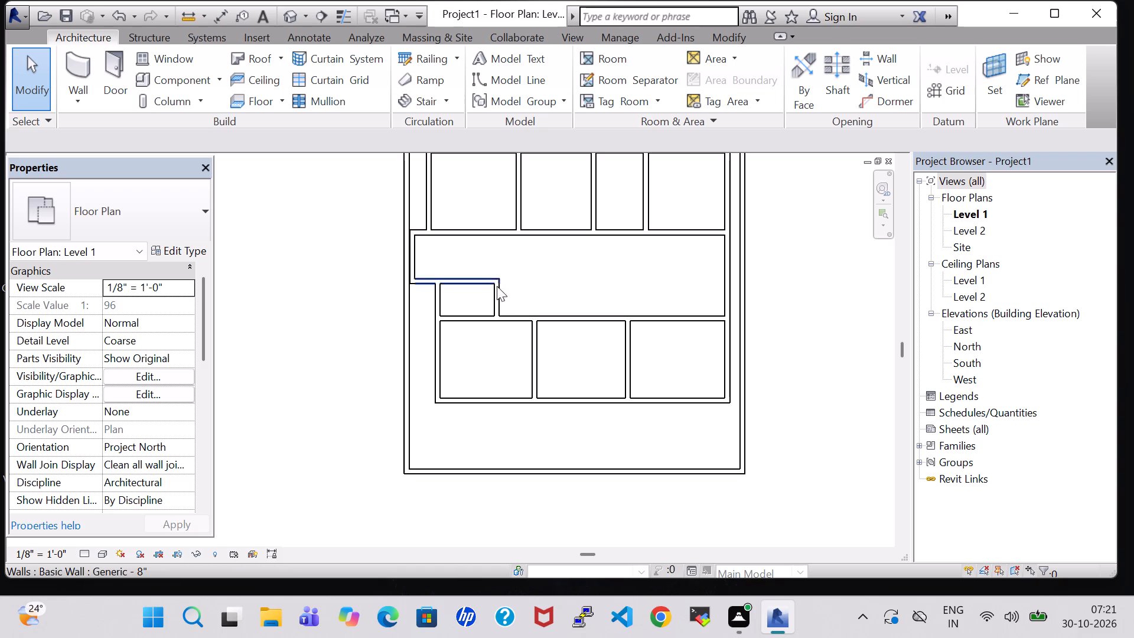
Move the small room's north wall 3' south, placing it 9' 6" from the upper room row's south wall.
{"action": "left_click", "coordinate": [446, 274]}
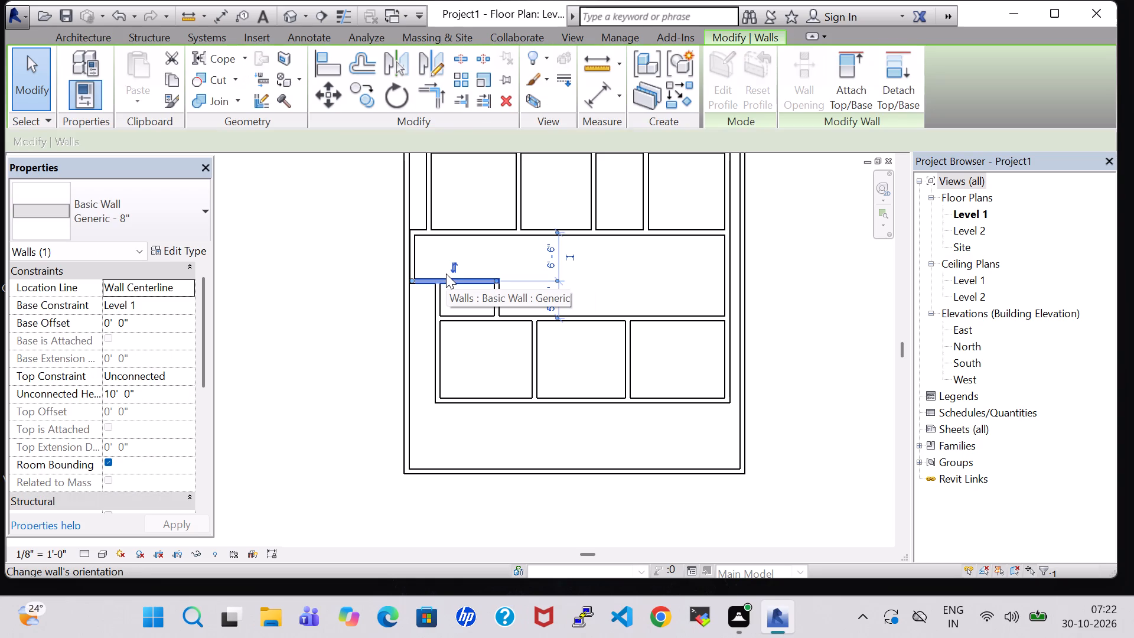
{"action": "key", "text": "Down"}
{"action": "key", "text": "Down"}
{"action": "key", "text": "Down"}
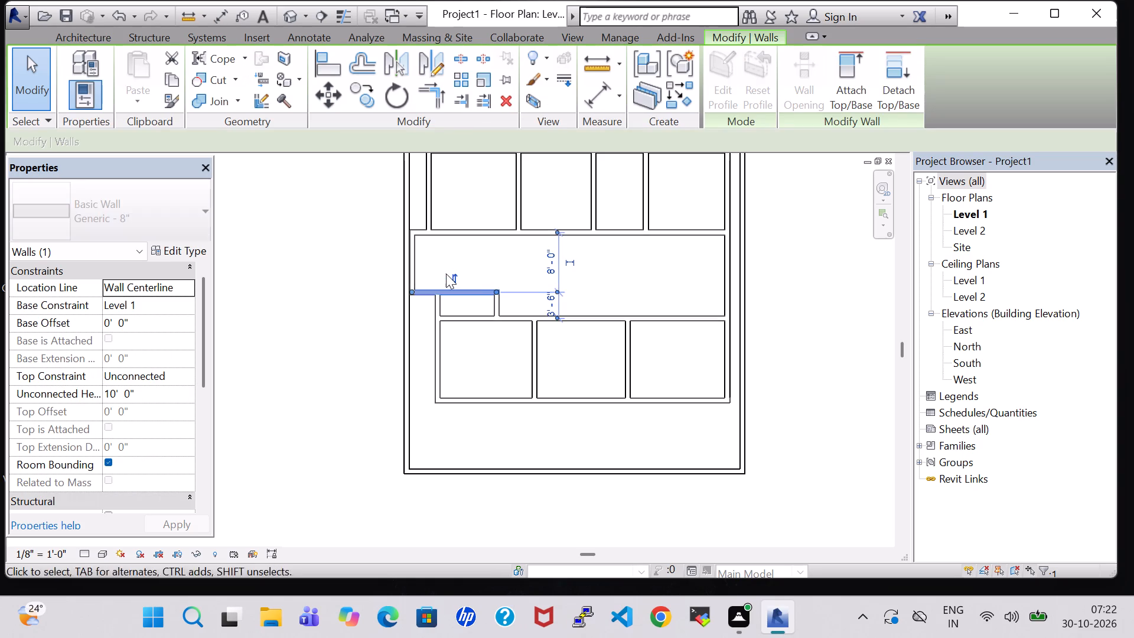
{"action": "key", "text": "Down"}
{"action": "key", "text": "Down"}
{"action": "key", "text": "Down"}
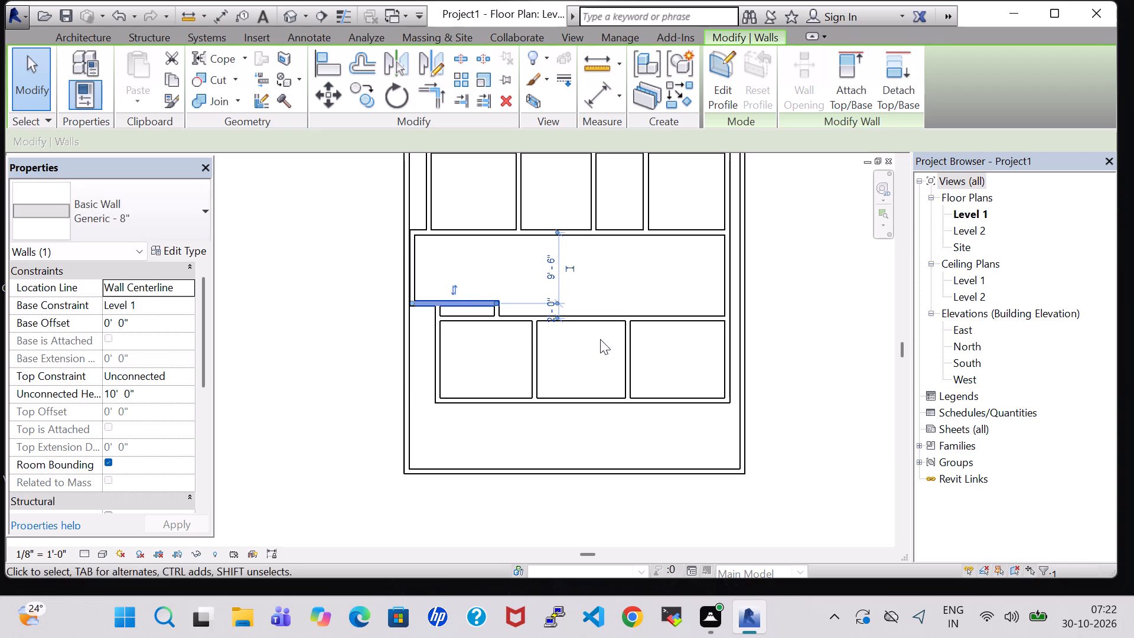
Move the shared north wall of the three southern rooms 3' south, leaving 8' 0" to the inner south wall.
{"action": "left_click", "coordinate": [601, 311]}
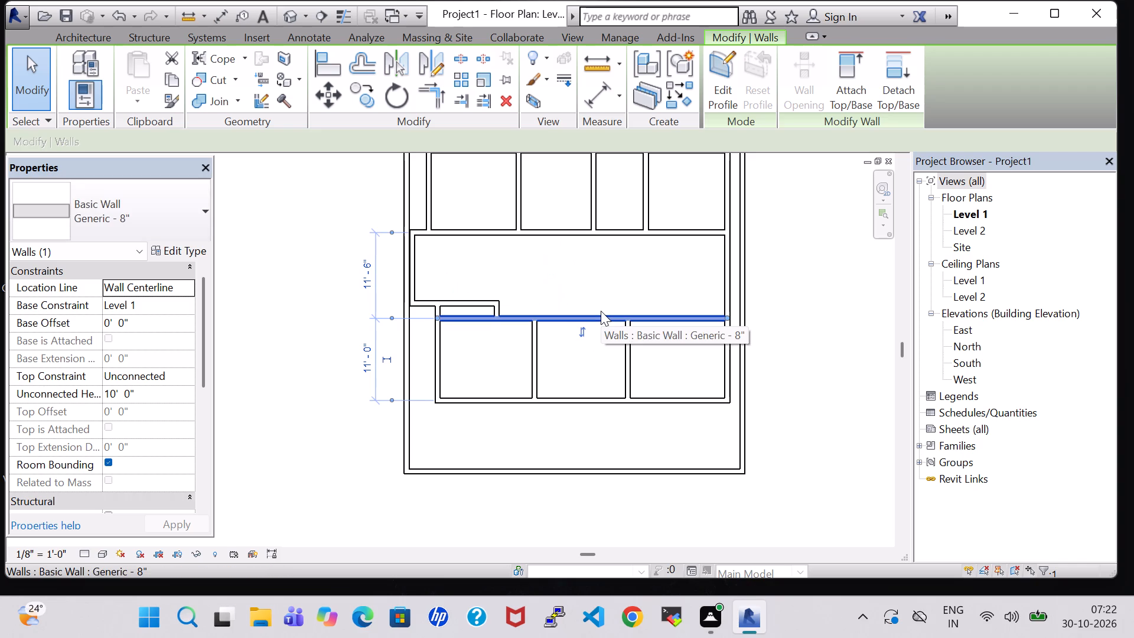
{"action": "key", "text": "Down"}
{"action": "key", "text": "Down"}
{"action": "key", "text": "Down"}
{"action": "key", "text": "Down"}
{"action": "key", "text": "Down"}
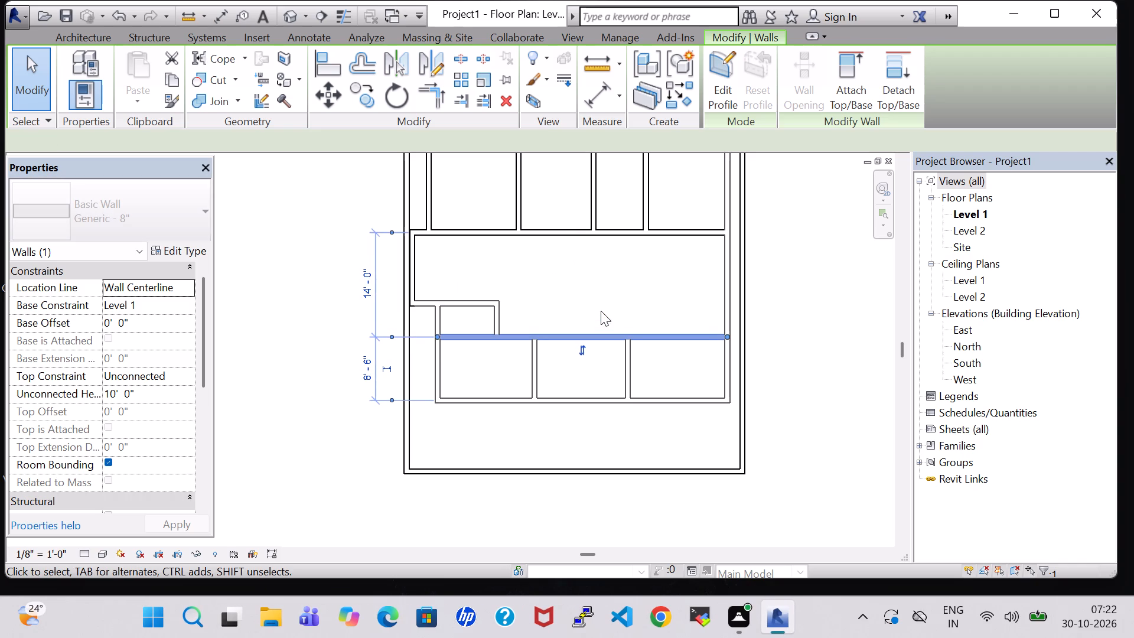
{"action": "key", "text": "Down"}
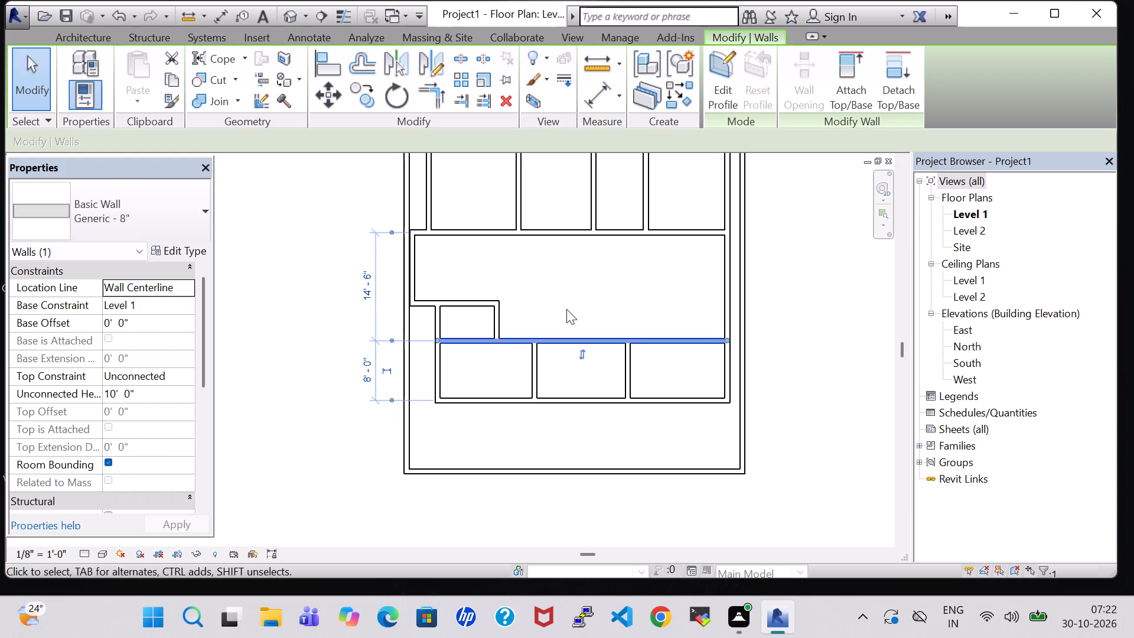
{"action": "left_click", "coordinate": [523, 307]}
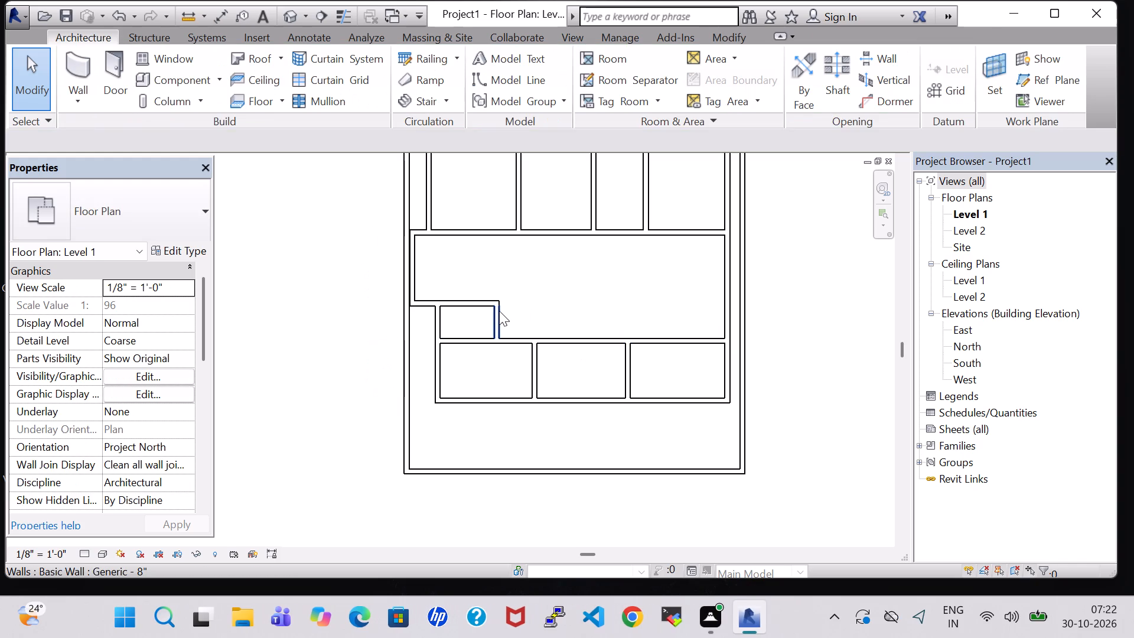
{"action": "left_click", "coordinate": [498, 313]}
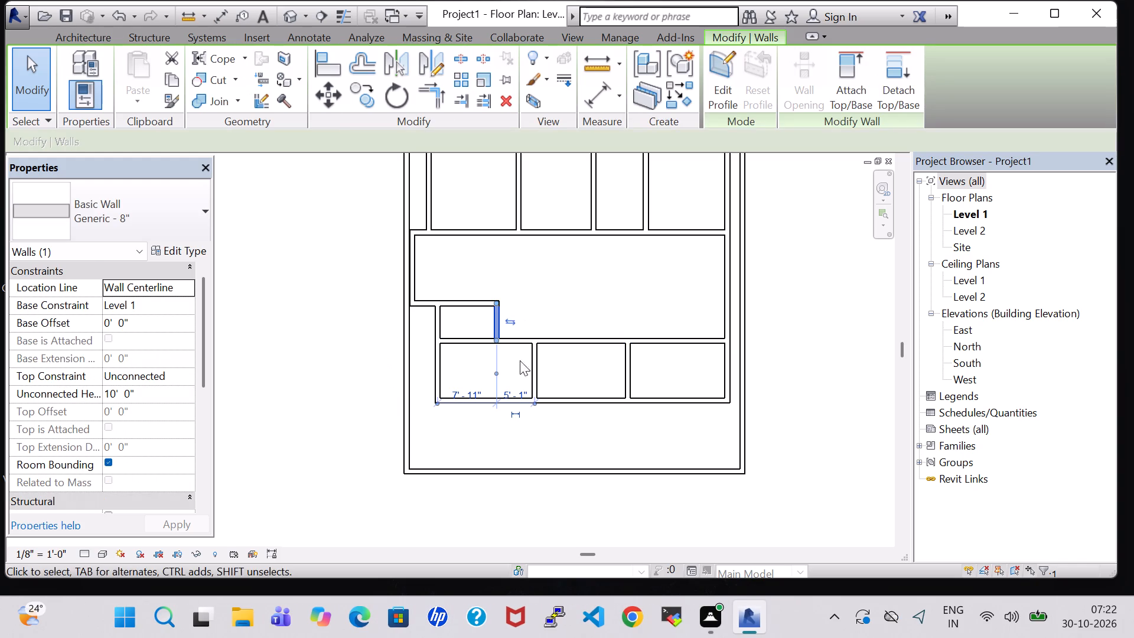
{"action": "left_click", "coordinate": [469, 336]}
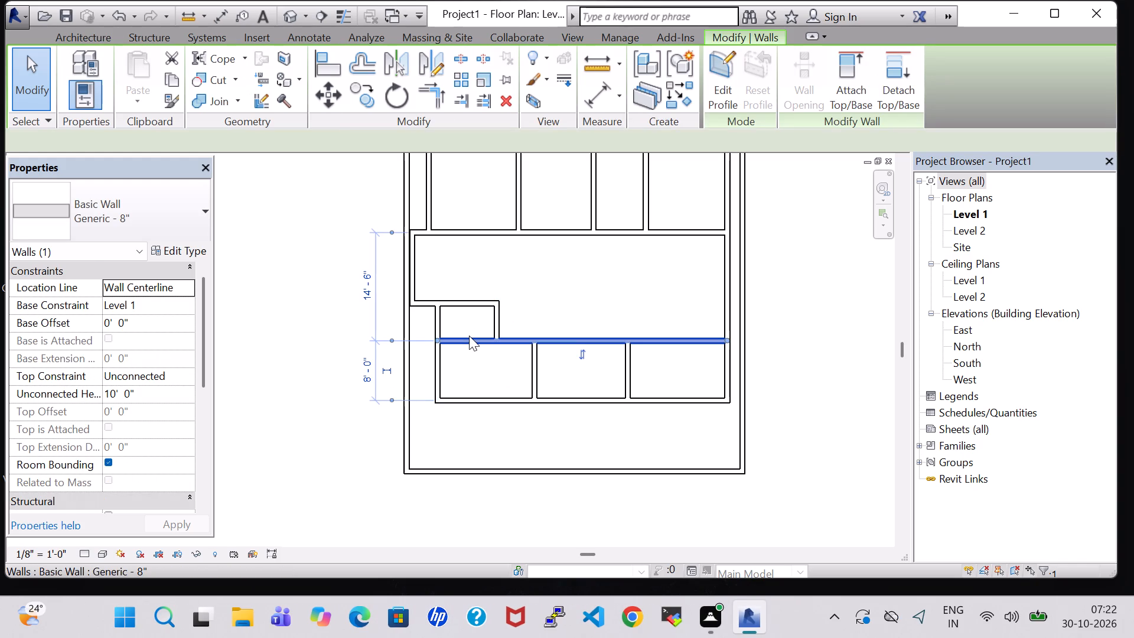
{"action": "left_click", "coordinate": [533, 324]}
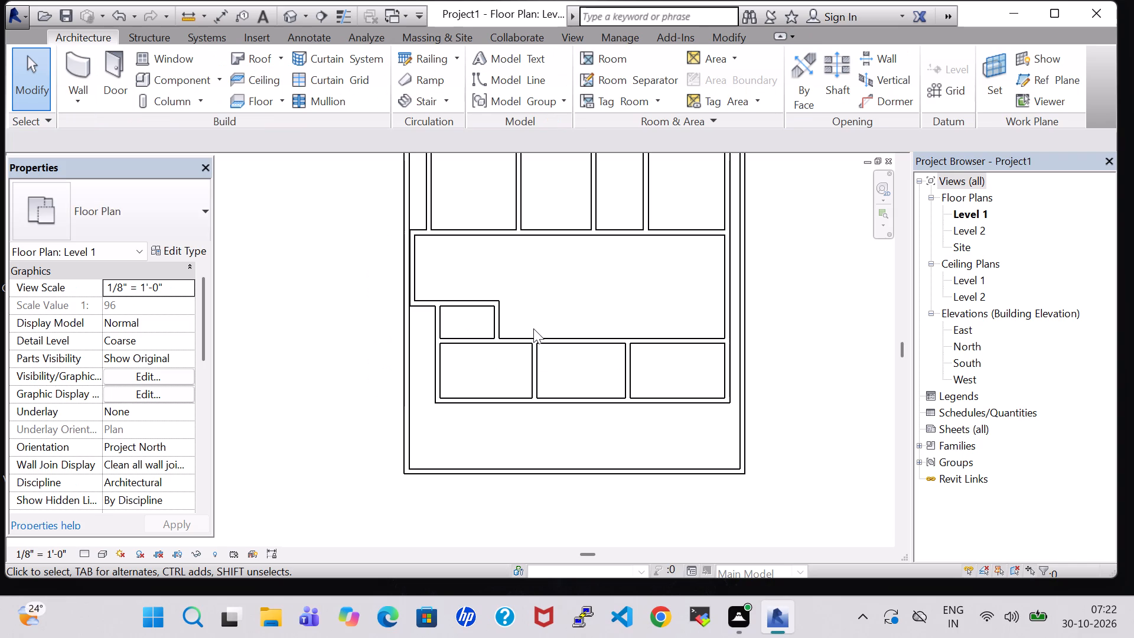
Move the inner south wall 4' south so the three southern rooms are 12' 0" deep between wall centerlines.
{"action": "left_click", "coordinate": [491, 402]}
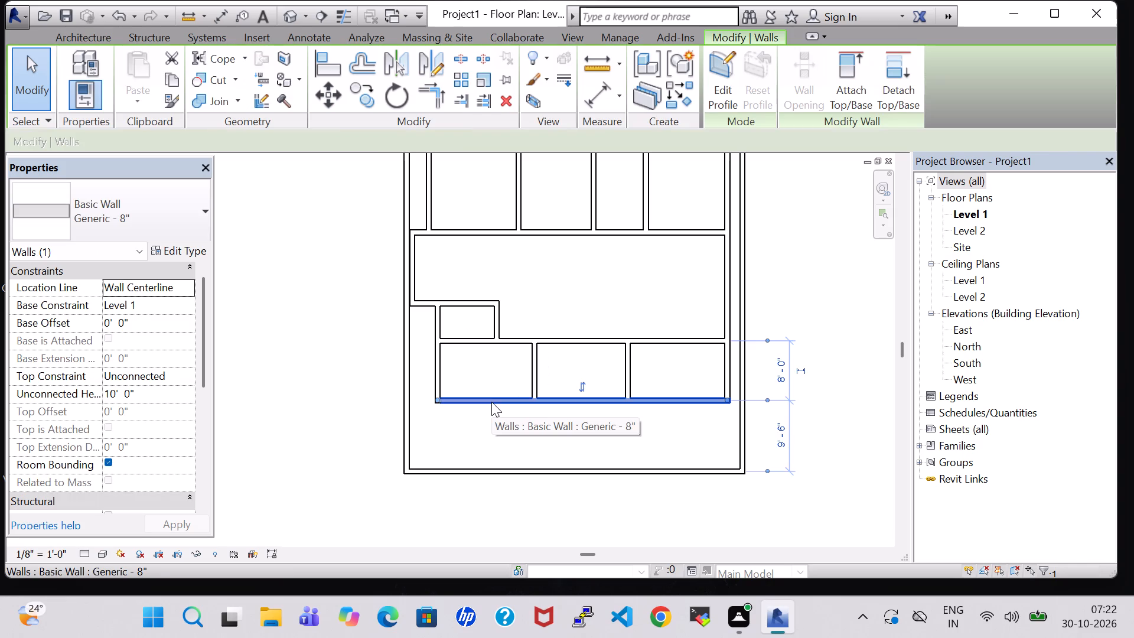
{"action": "key", "text": "Down"}
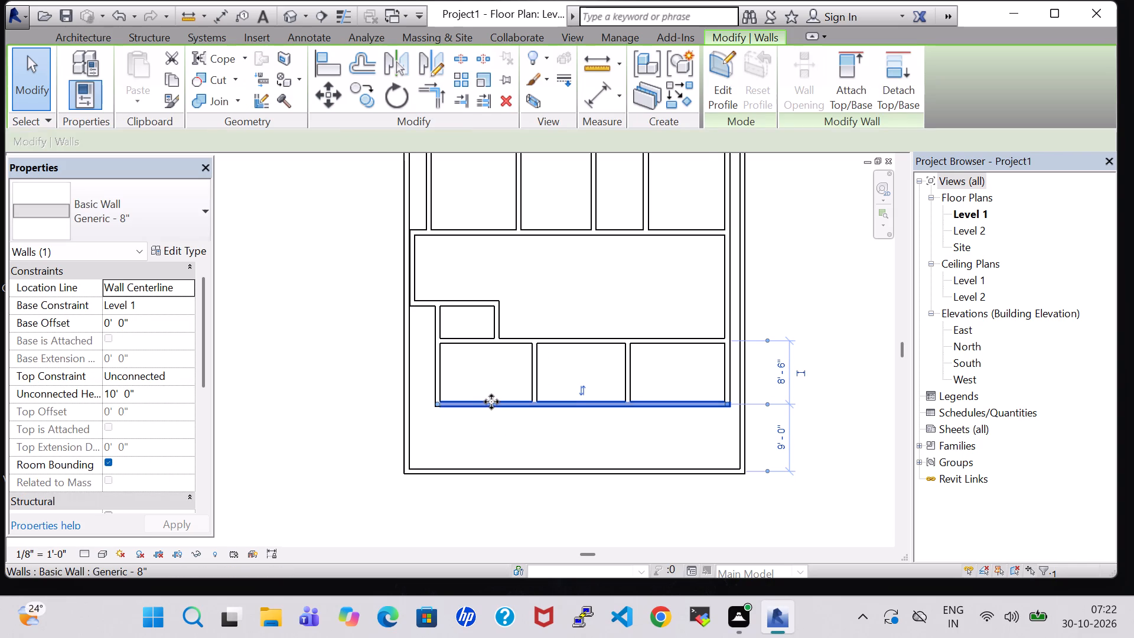
{"action": "key", "text": "Down"}
{"action": "key", "text": "Down"}
{"action": "key", "text": "Down"}
{"action": "key", "text": "Down"}
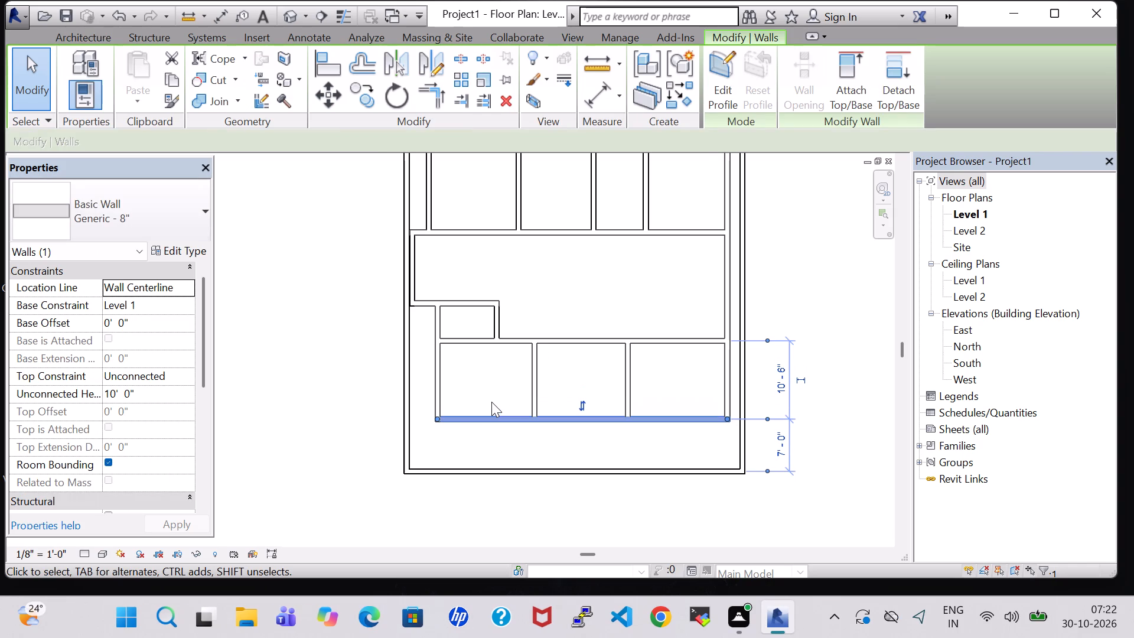
{"action": "key", "text": "Down"}
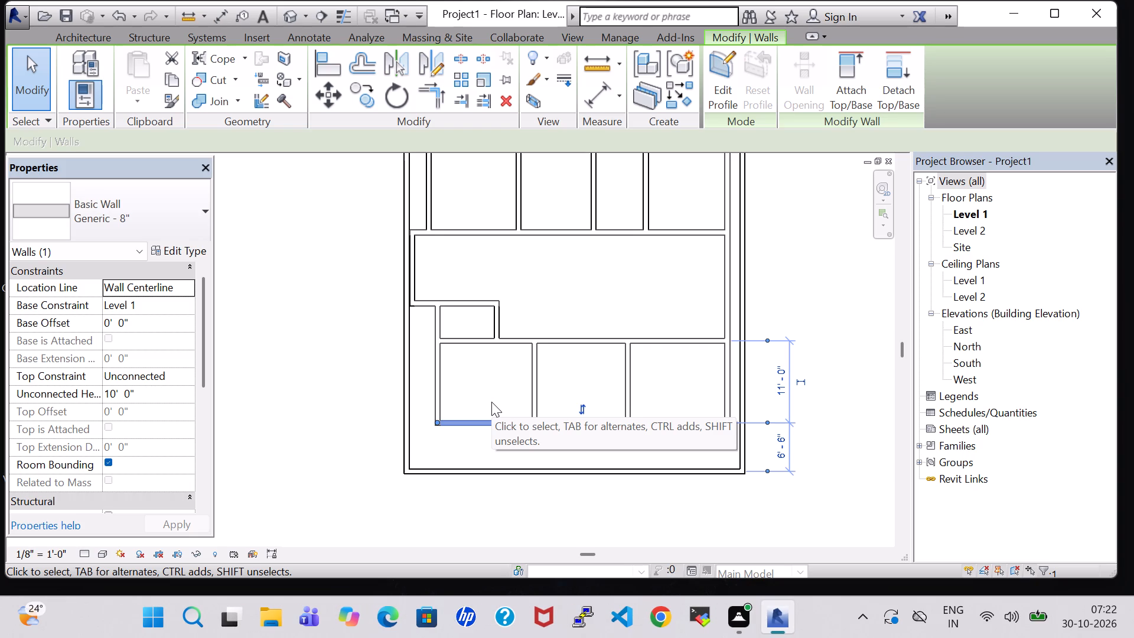
{"action": "key", "text": "Down"}
{"action": "key", "text": "Down"}
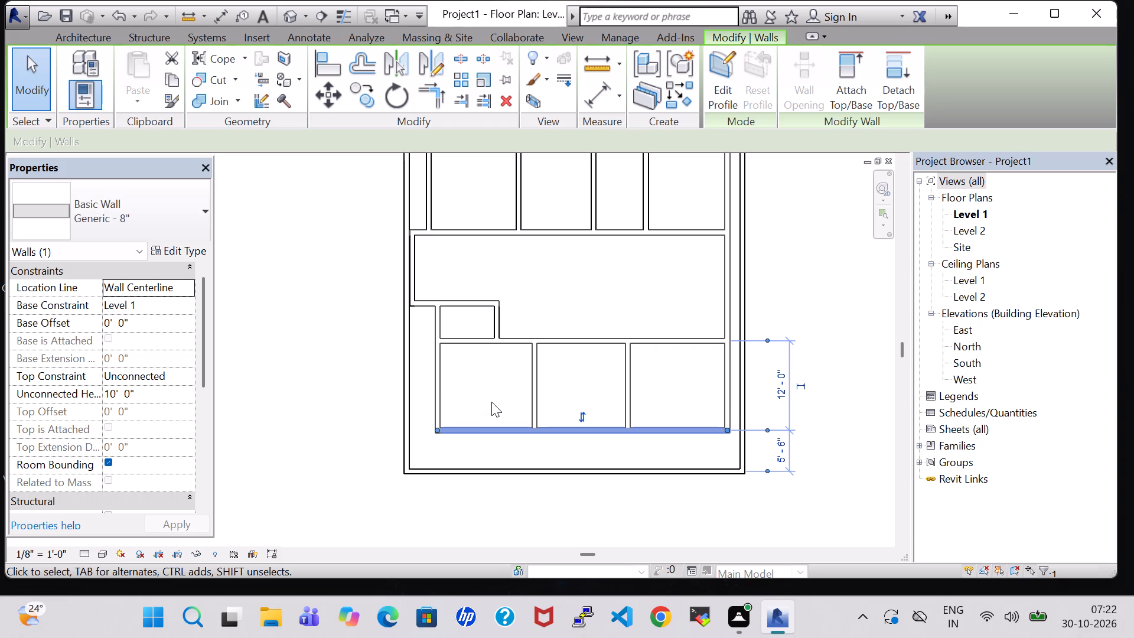
{"action": "left_click", "coordinate": [799, 293]}
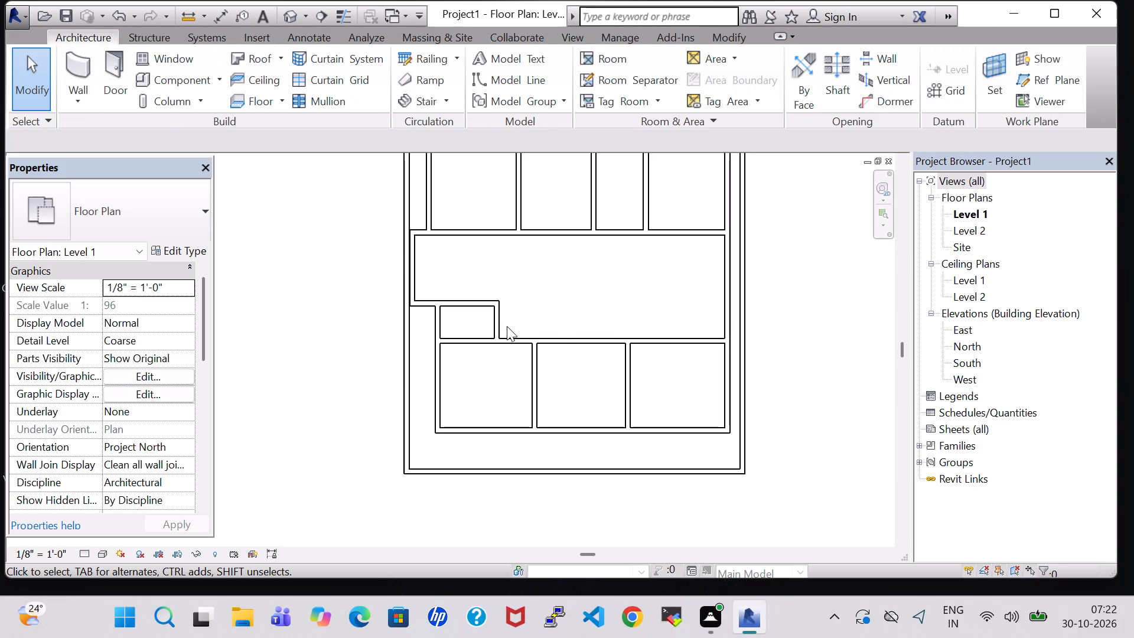
Measure the small room's north-south depth between its wall centerlines.
{"action": "type", "text": "di"}
{"action": "left_click", "coordinate": [465, 304]}
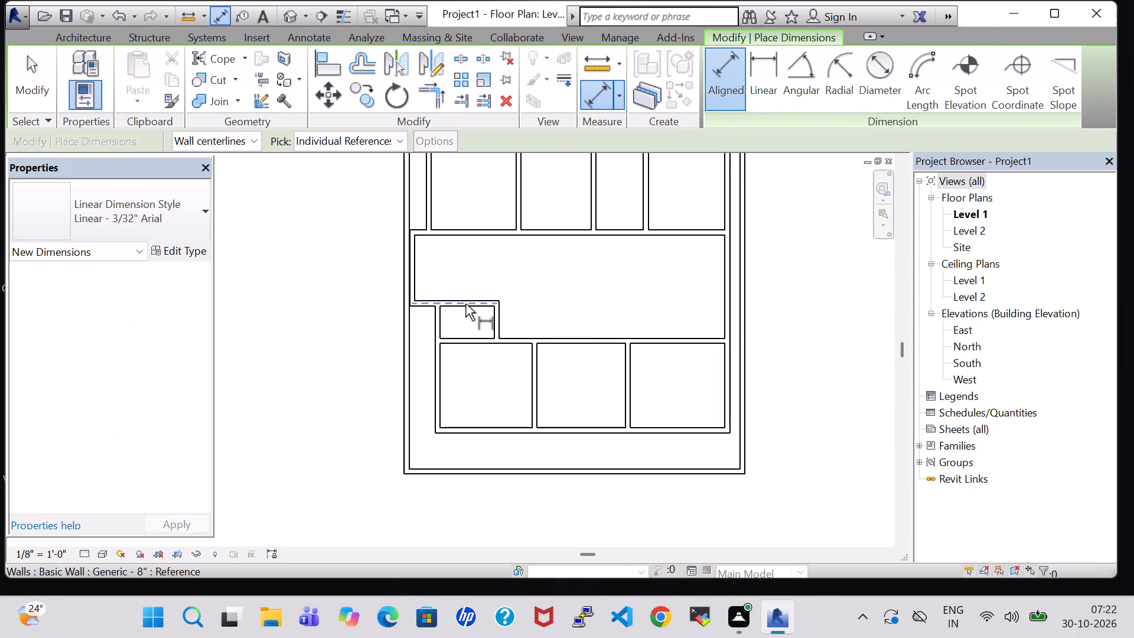
{"action": "left_click", "coordinate": [478, 343]}
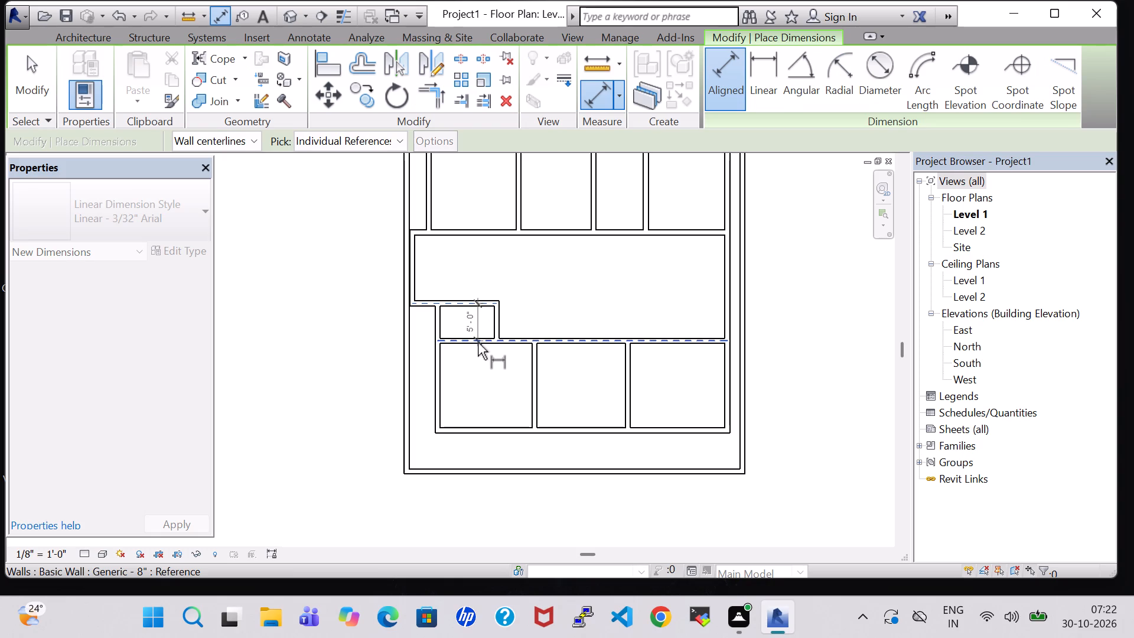
{"action": "key", "text": "Escape"}
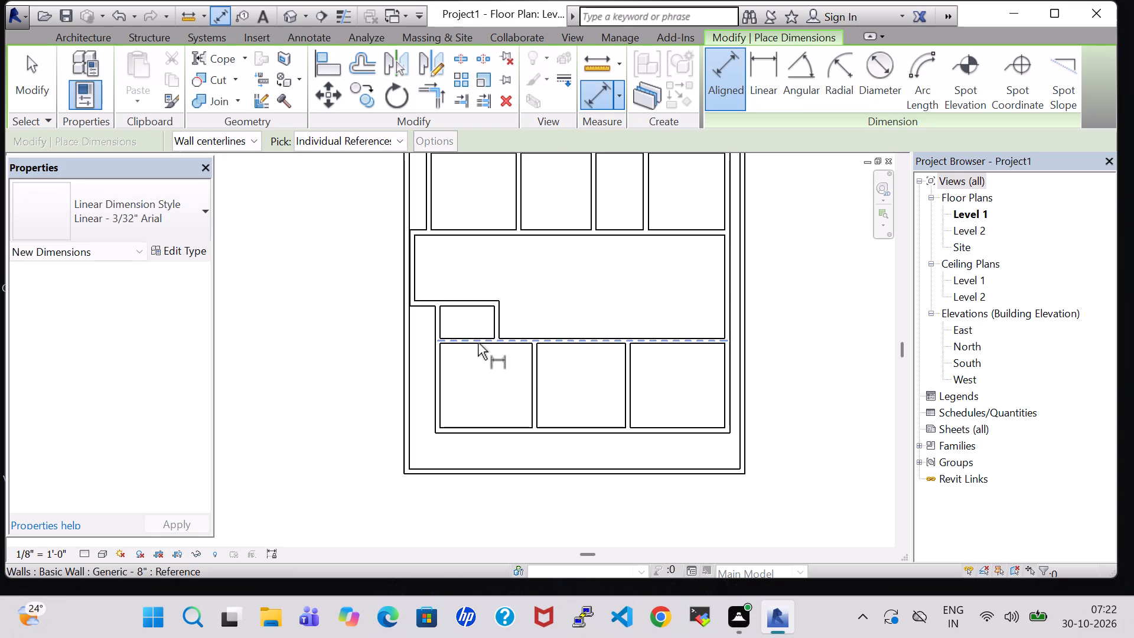
Measure the westernmost southern room's north-south depth between its wall centerlines.
{"action": "left_click", "coordinate": [478, 343]}
{"action": "left_click", "coordinate": [487, 428]}
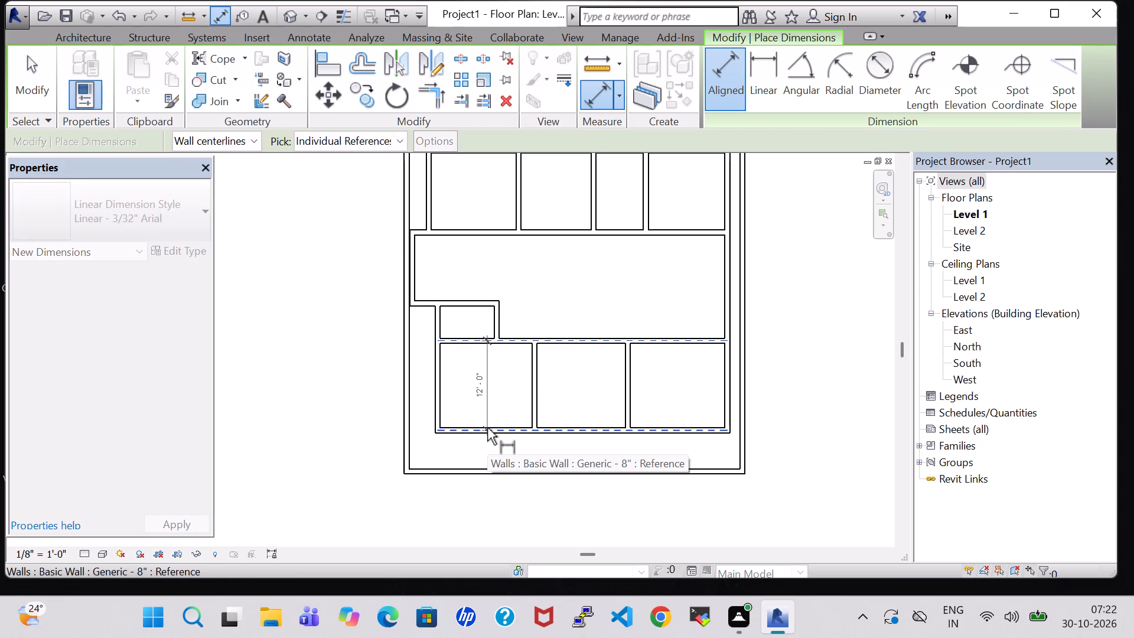
{"action": "key", "text": "Escape"}
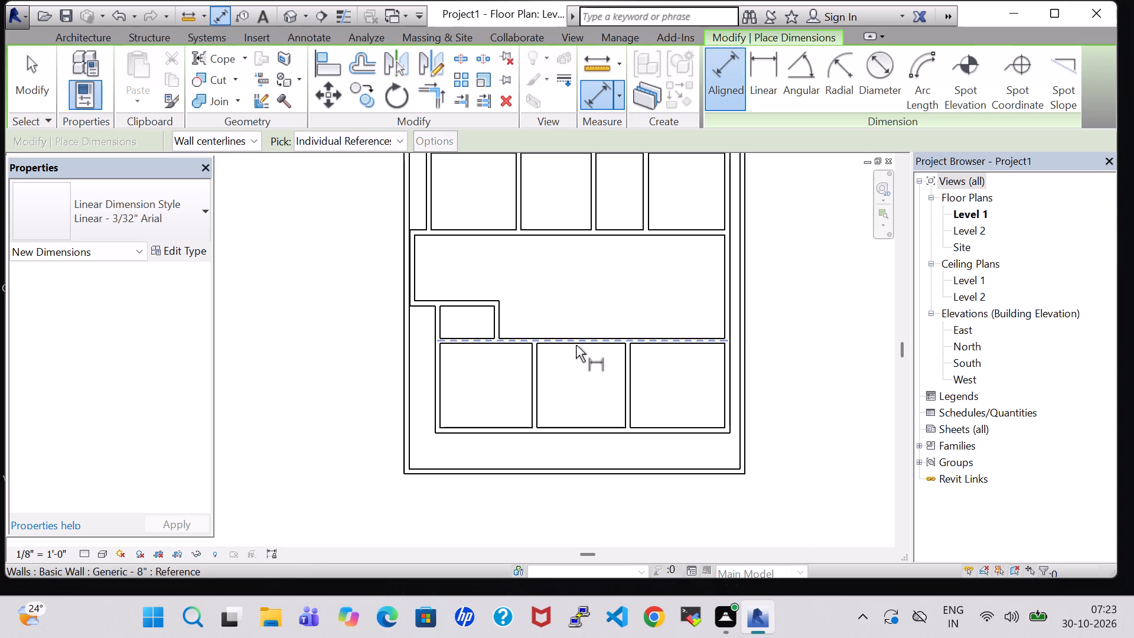
Measure the gap between the outer west wall and the upper room row's west wall, centerline to centerline.
{"action": "scroll", "coordinate": [702, 282], "scroll_direction": "down", "scroll_amount": 3}
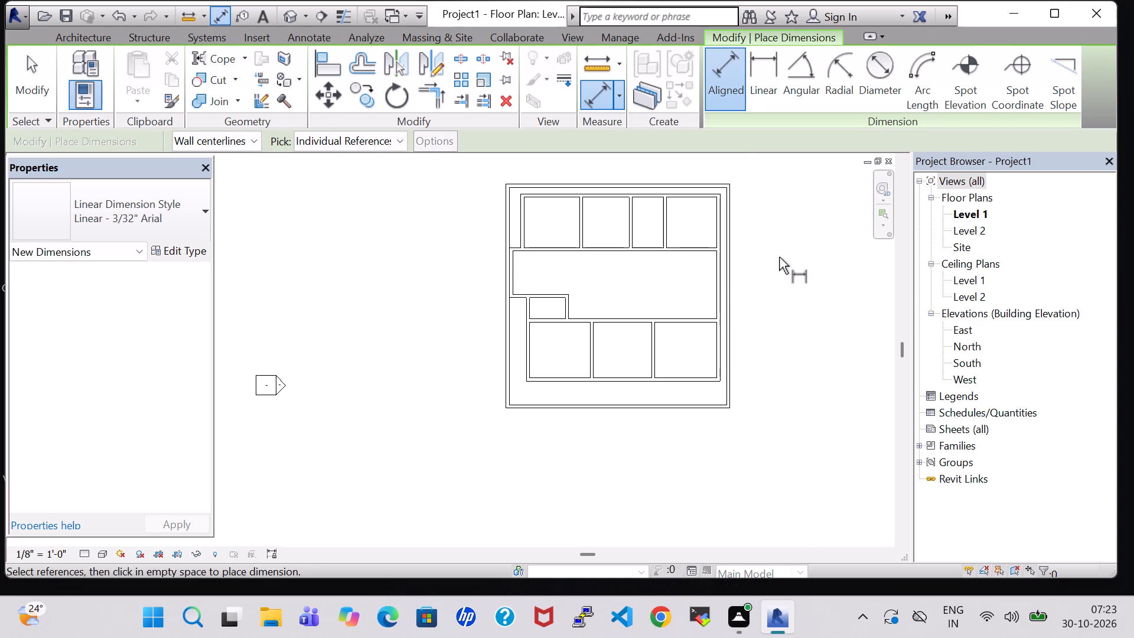
{"action": "scroll", "coordinate": [562, 257], "scroll_direction": "up", "scroll_amount": 7}
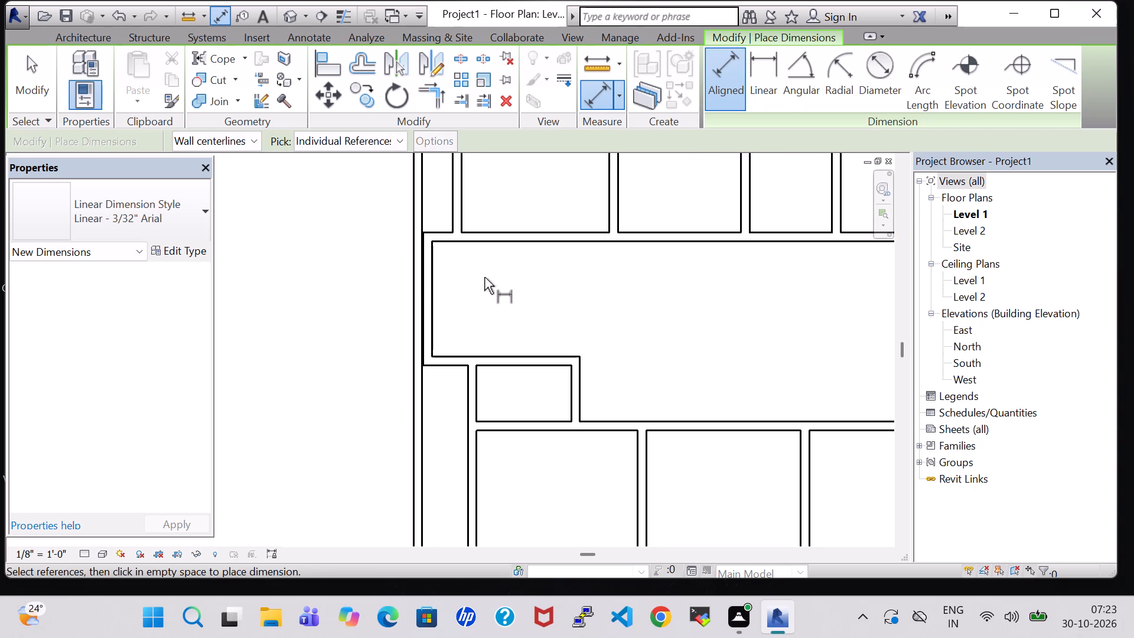
{"action": "left_click", "coordinate": [422, 210]}
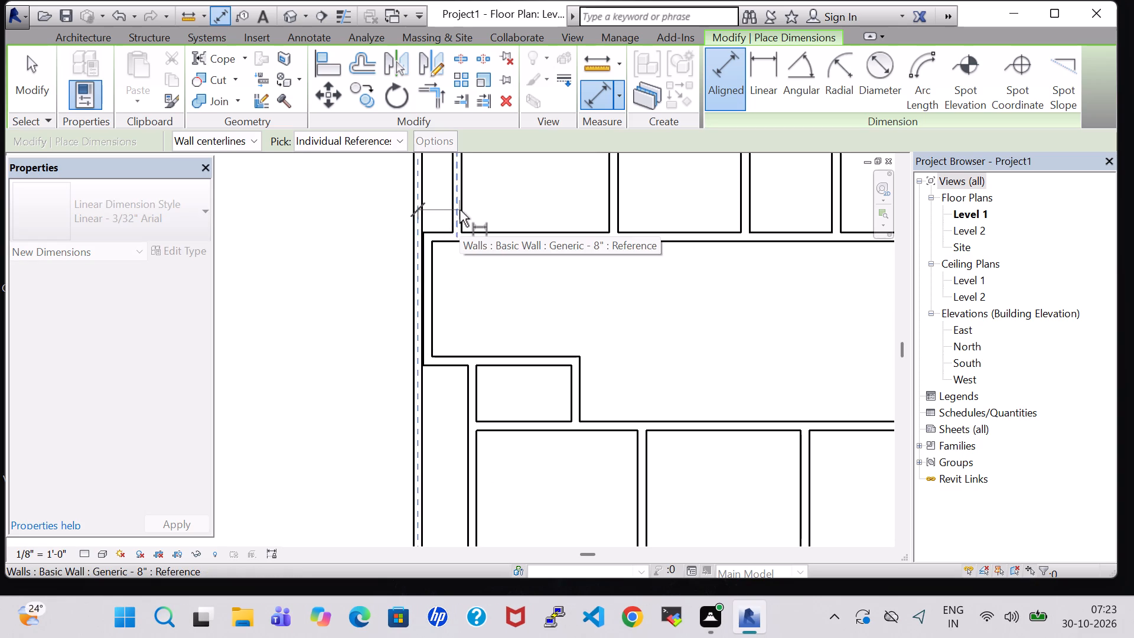
{"action": "left_click", "coordinate": [458, 209]}
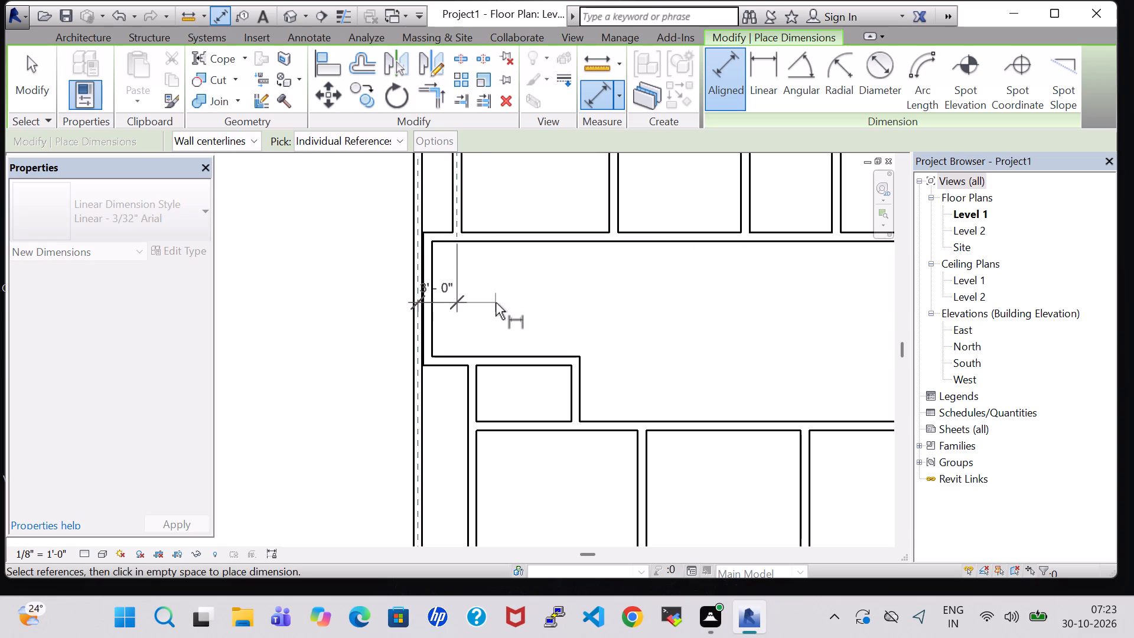
{"action": "key", "text": "Escape"}
{"action": "key", "text": "Escape"}
Draw Generic - 8" walls enclosing a 7' by 5' room against the inner east wall, directly north of the southern rooms.
{"action": "middle_click_drag", "start_coordinate": [496, 302], "coordinate": [442, 297]}
{"action": "scroll", "coordinate": [350, 285], "scroll_direction": "down", "scroll_amount": 2}
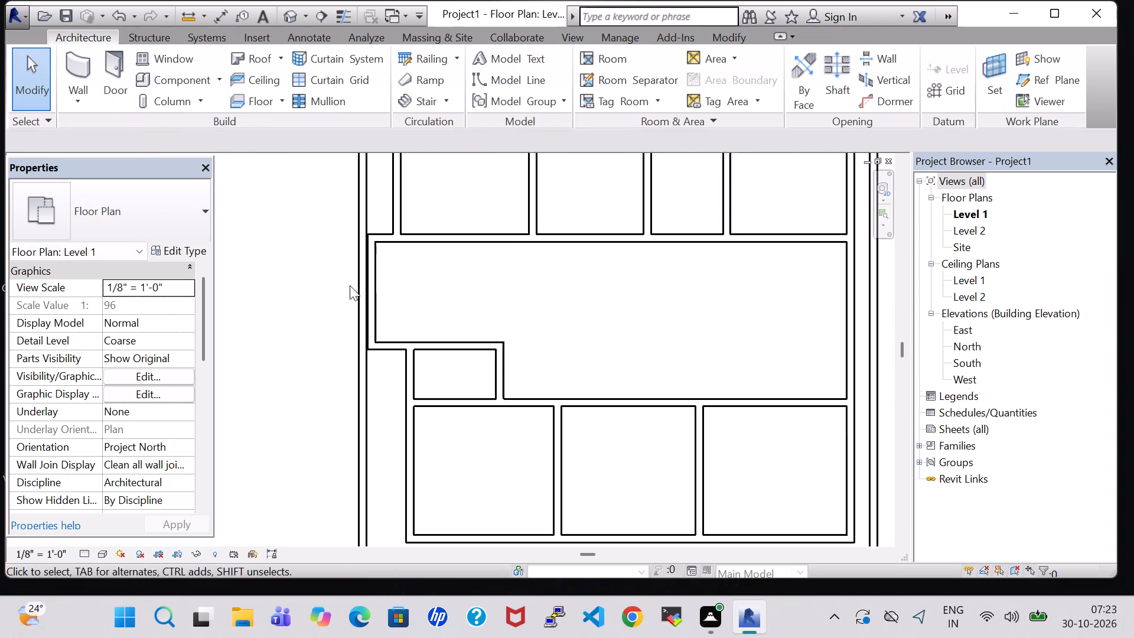
{"action": "scroll", "coordinate": [350, 285], "scroll_direction": "down", "scroll_amount": 2}
{"action": "middle_click_drag", "start_coordinate": [528, 292], "coordinate": [457, 288]}
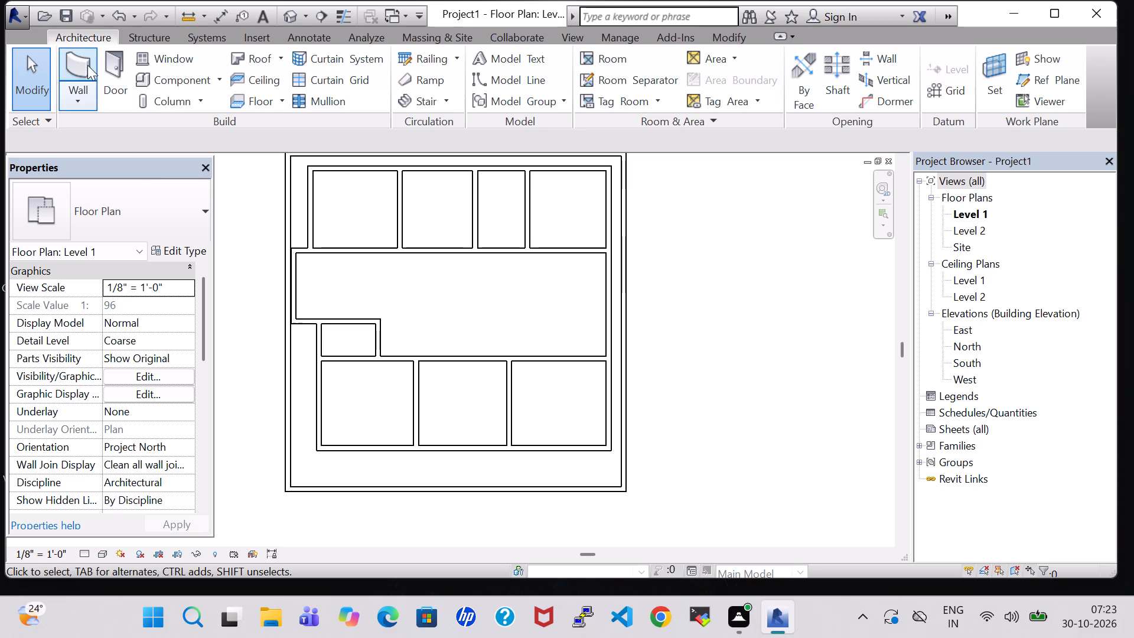
{"action": "left_click", "coordinate": [87, 65]}
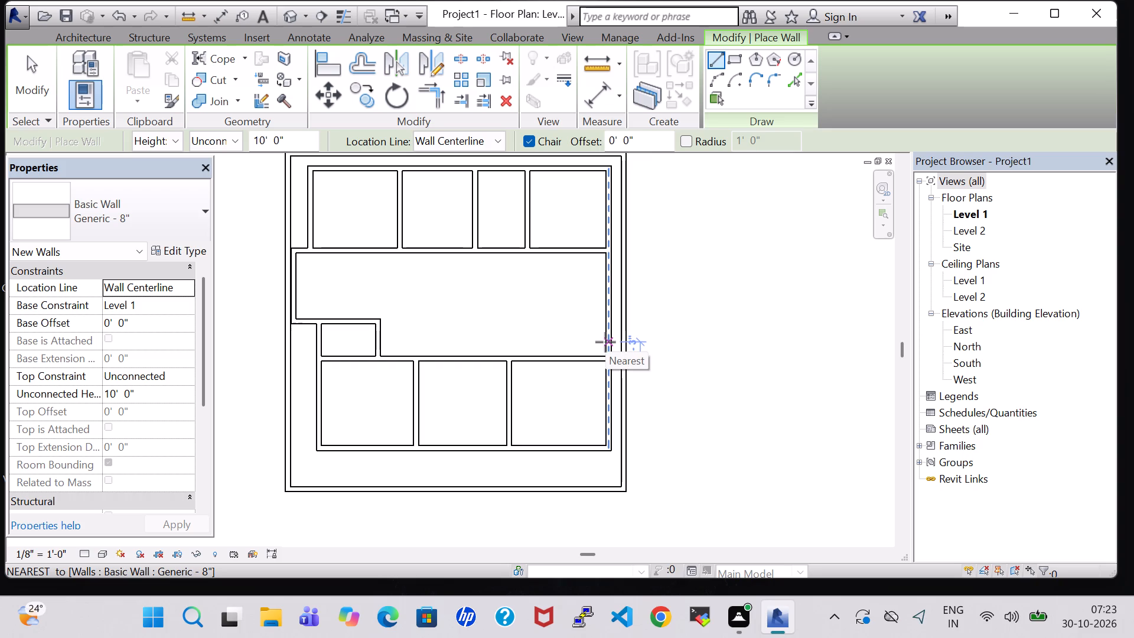
{"action": "key", "text": "5"}
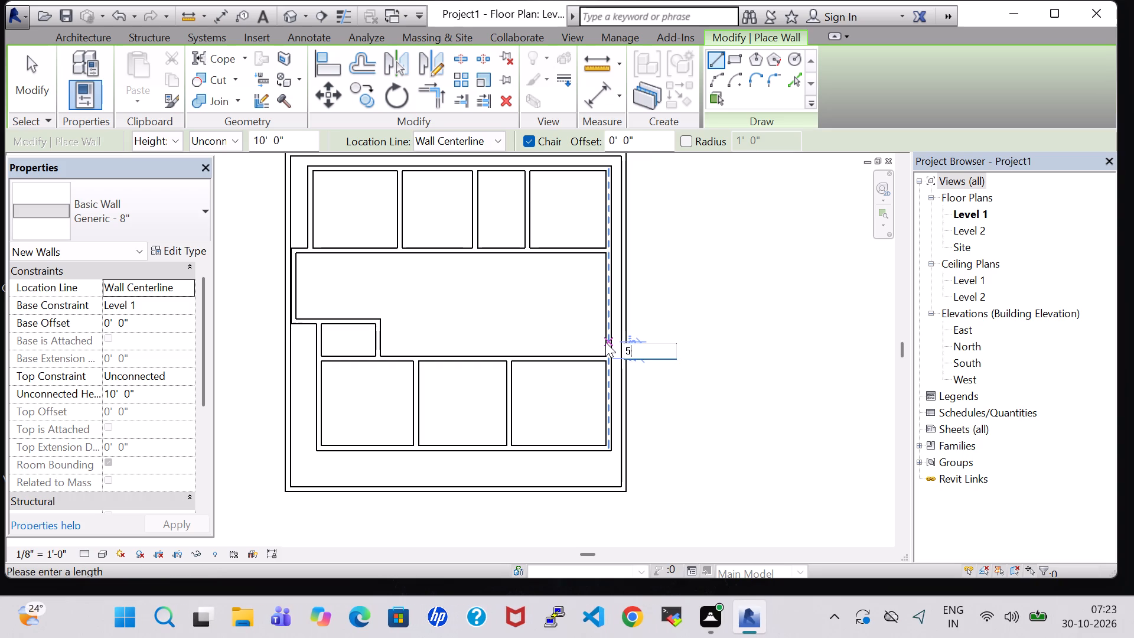
{"action": "key", "text": "apostrophe"}
{"action": "key", "text": "Return"}
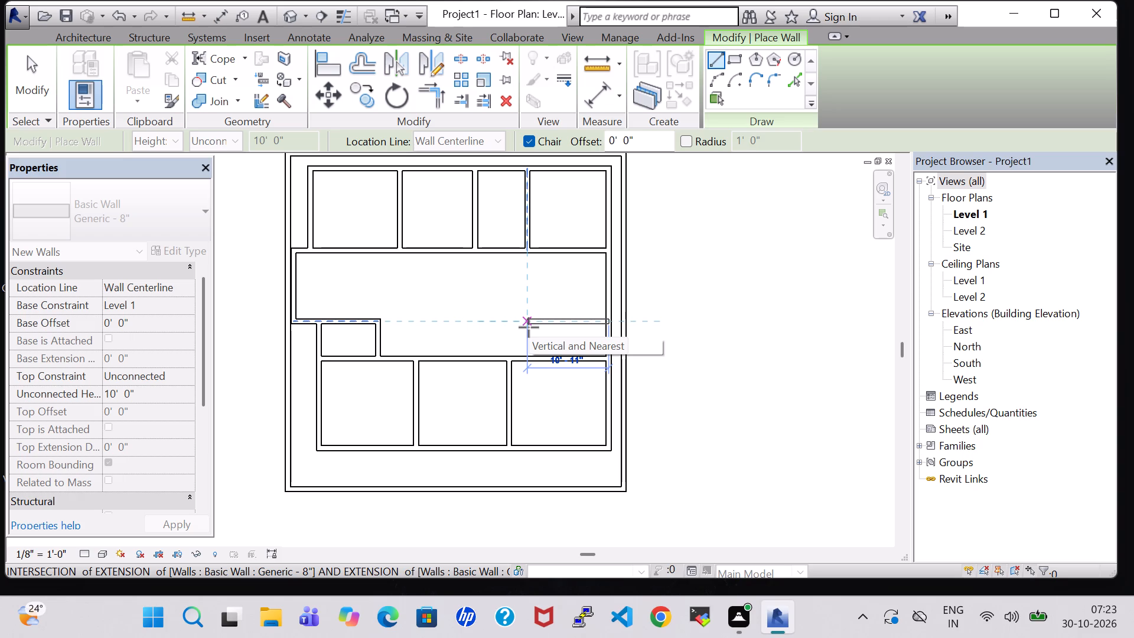
{"action": "key", "text": "7"}
{"action": "key", "text": "apostrophe"}
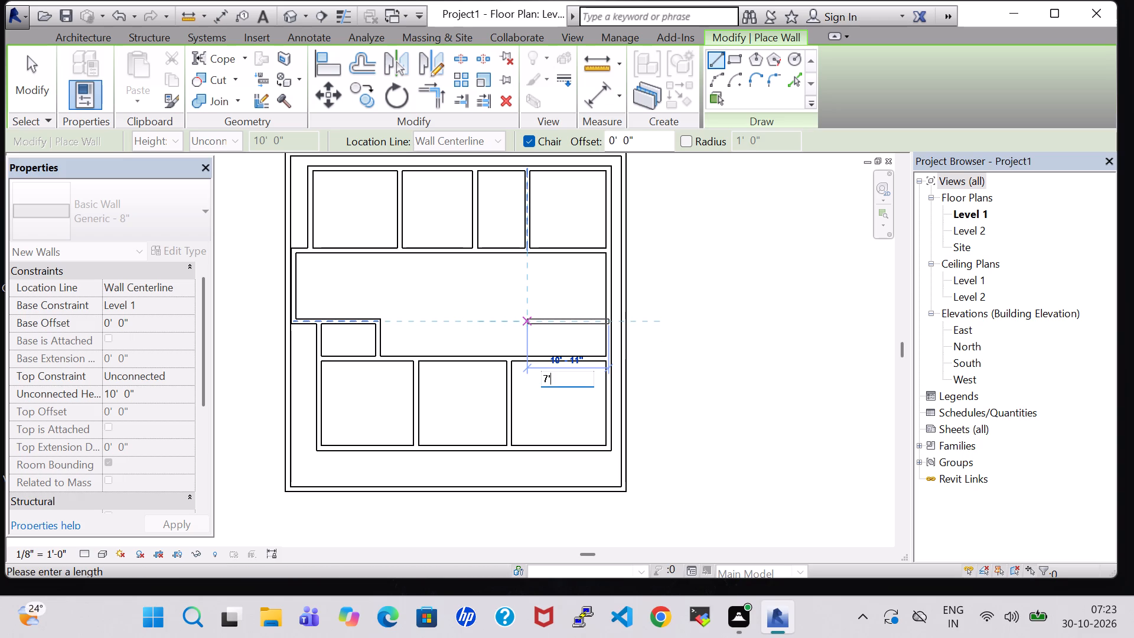
{"action": "key", "text": "Return"}
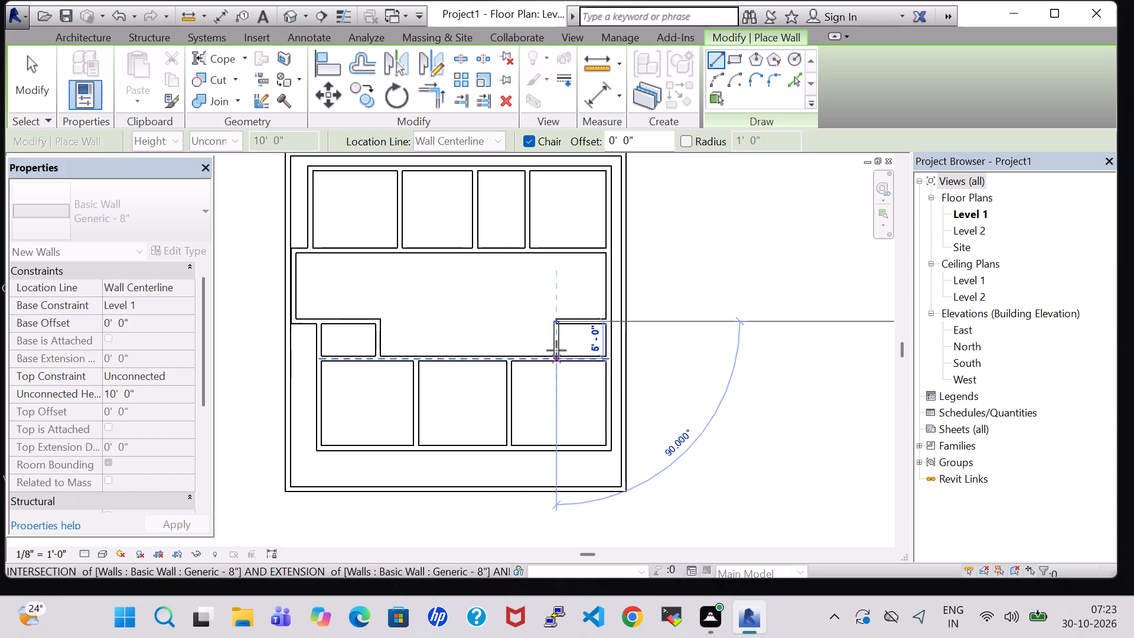
{"action": "left_click", "coordinate": [557, 354]}
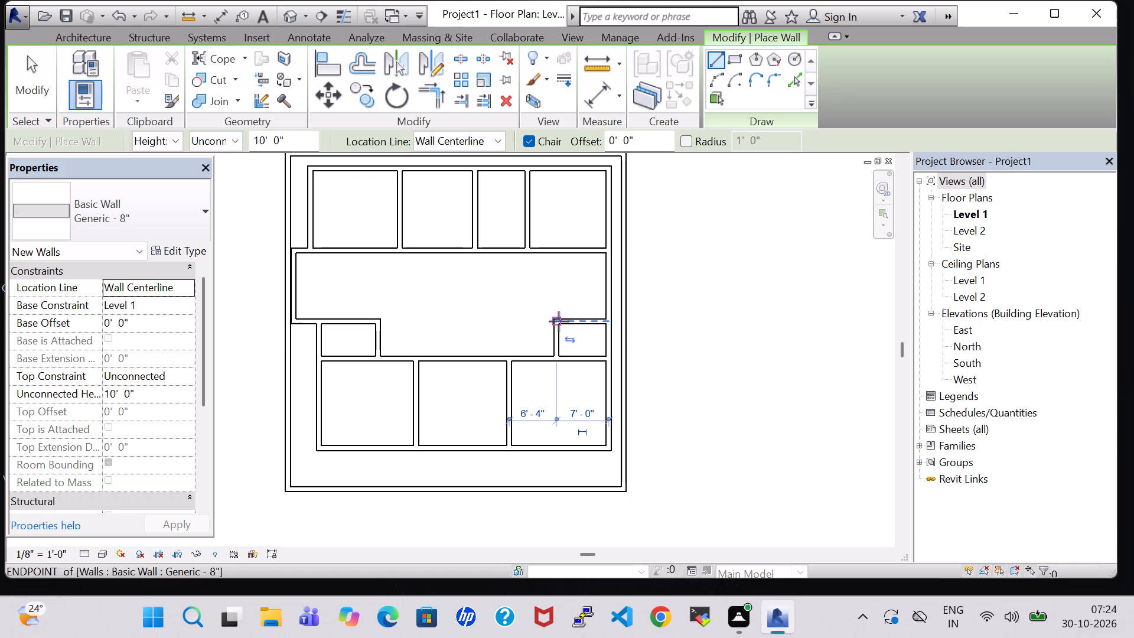
Draw walls from the new small room's northwest corner, about 2' 7" west and about 4' 1" north.
{"action": "left_click", "coordinate": [557, 321]}
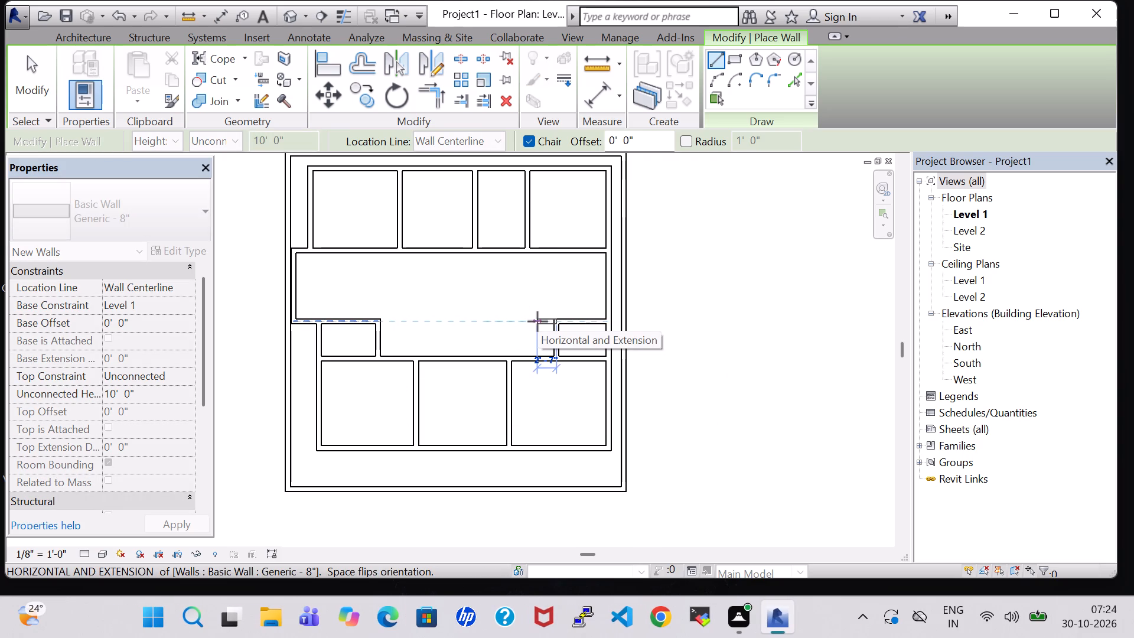
{"action": "left_click", "coordinate": [537, 321]}
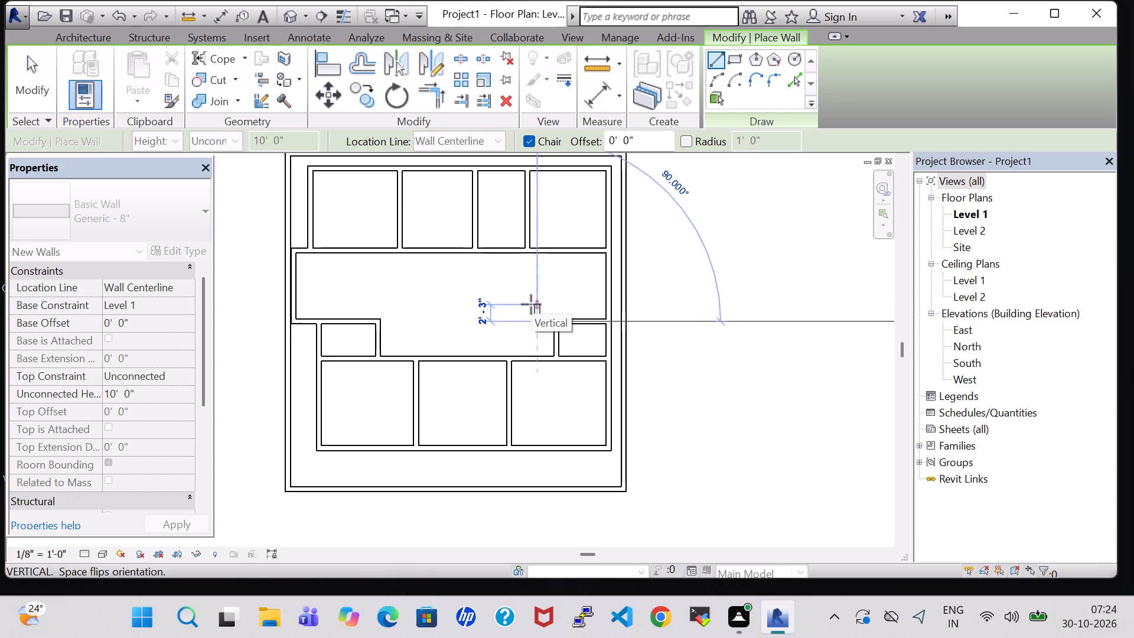
{"action": "left_click", "coordinate": [532, 291]}
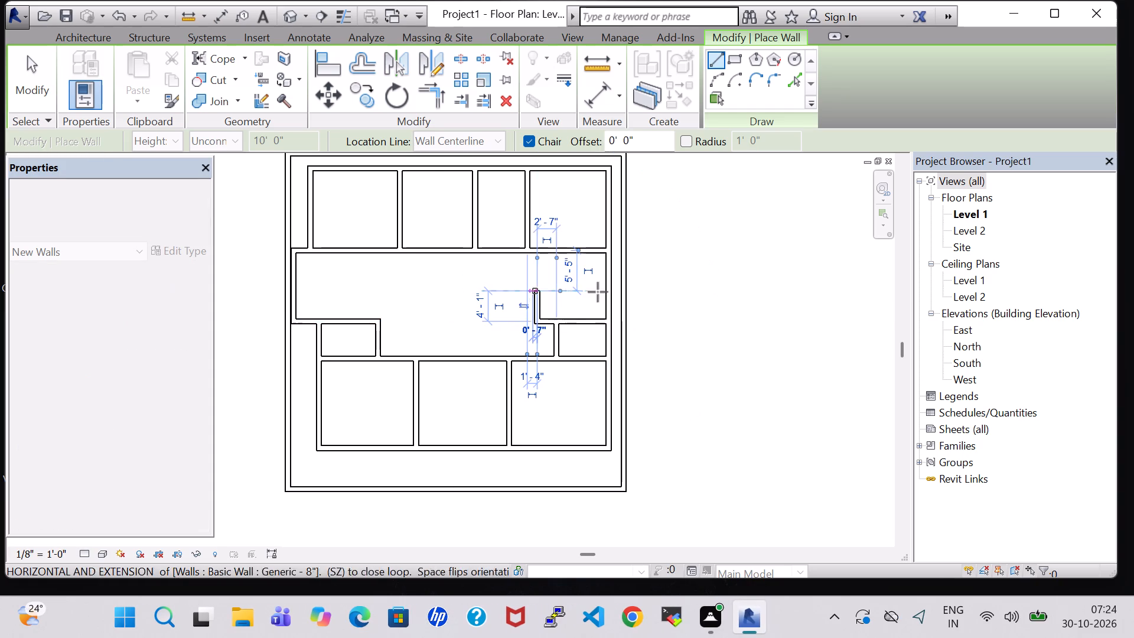
{"action": "key", "text": "Escape"}
{"action": "key", "text": "Escape"}
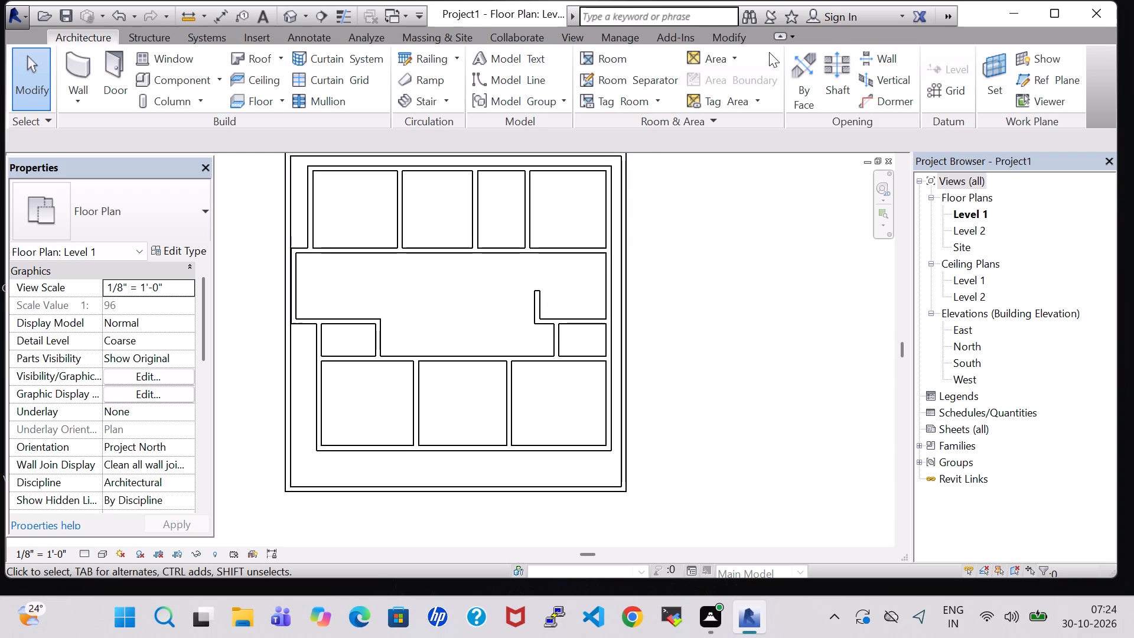
Split the upper room row's south wall at both sides of the third room and delete the segment between.
{"action": "left_click", "coordinate": [722, 35]}
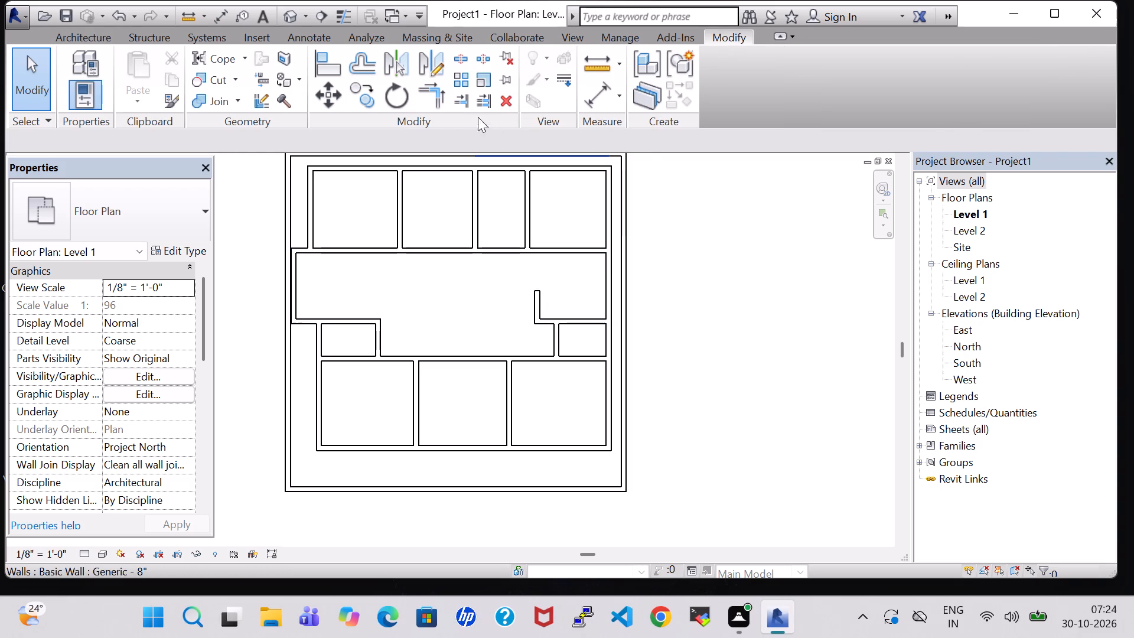
{"action": "left_click", "coordinate": [458, 59]}
{"action": "left_click", "coordinate": [477, 246]}
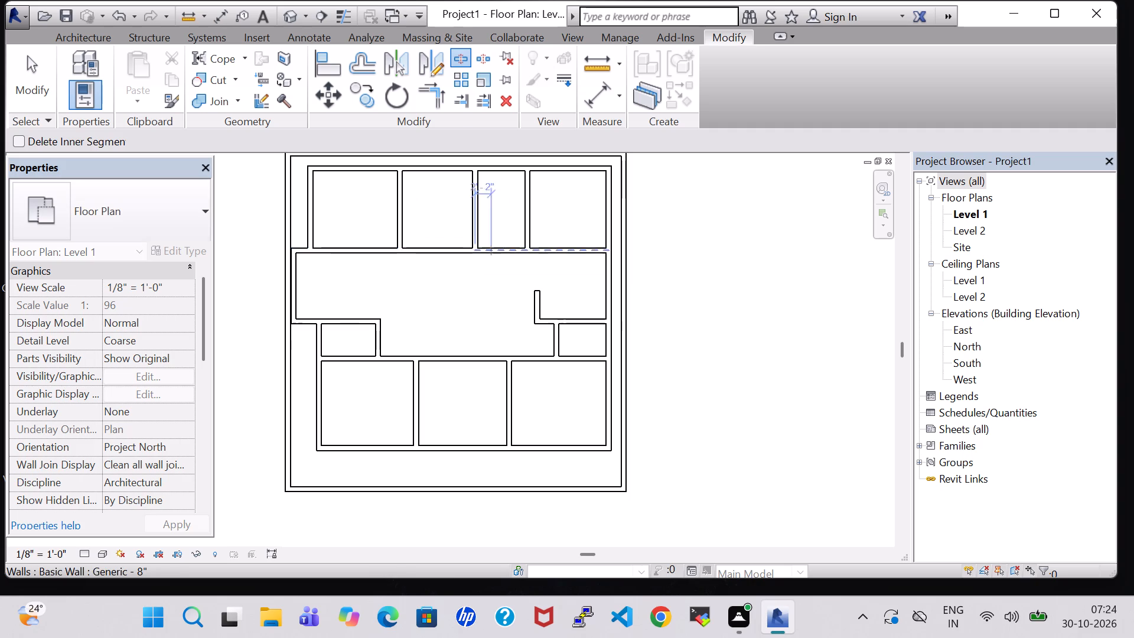
{"action": "left_click", "coordinate": [526, 249]}
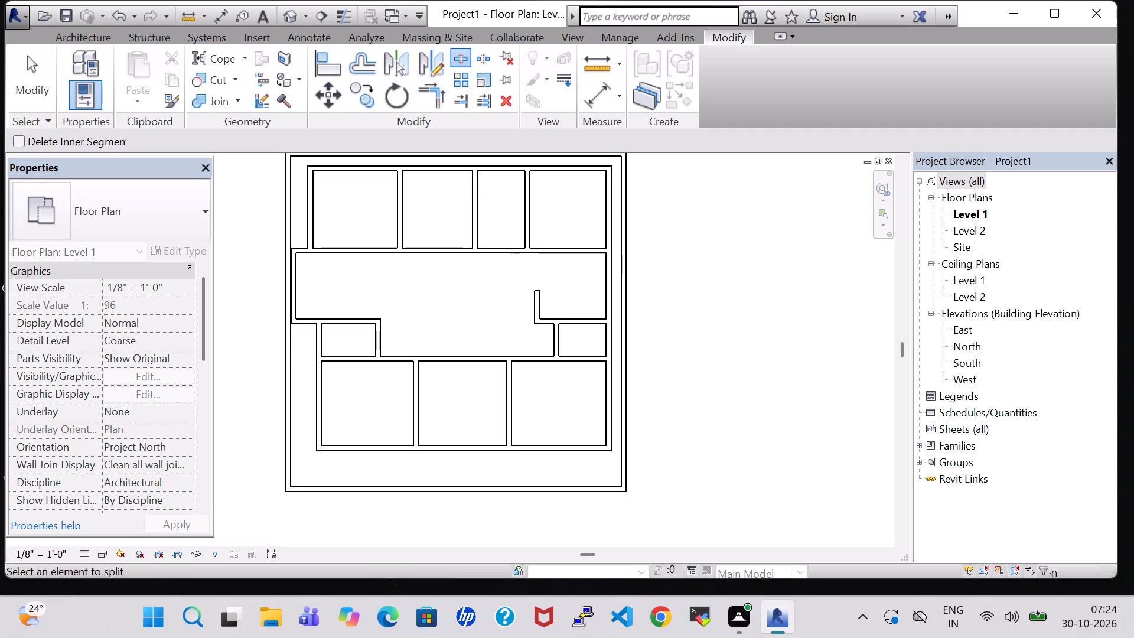
{"action": "key", "text": "Escape"}
{"action": "key", "text": "Escape"}
{"action": "left_click", "coordinate": [493, 250]}
{"action": "key", "text": "Delete"}
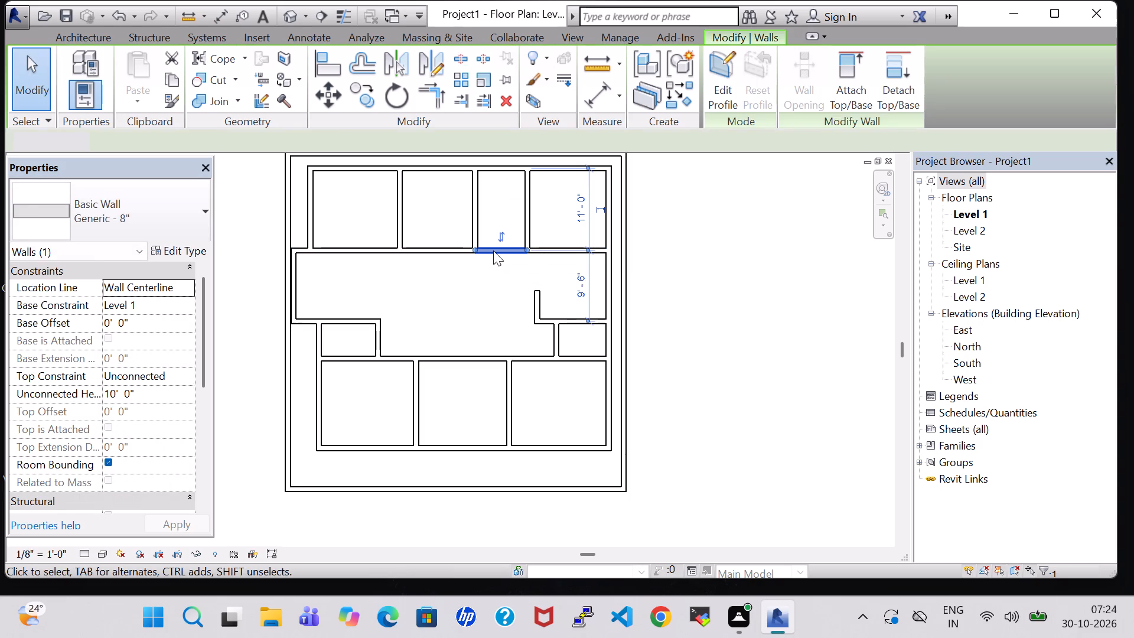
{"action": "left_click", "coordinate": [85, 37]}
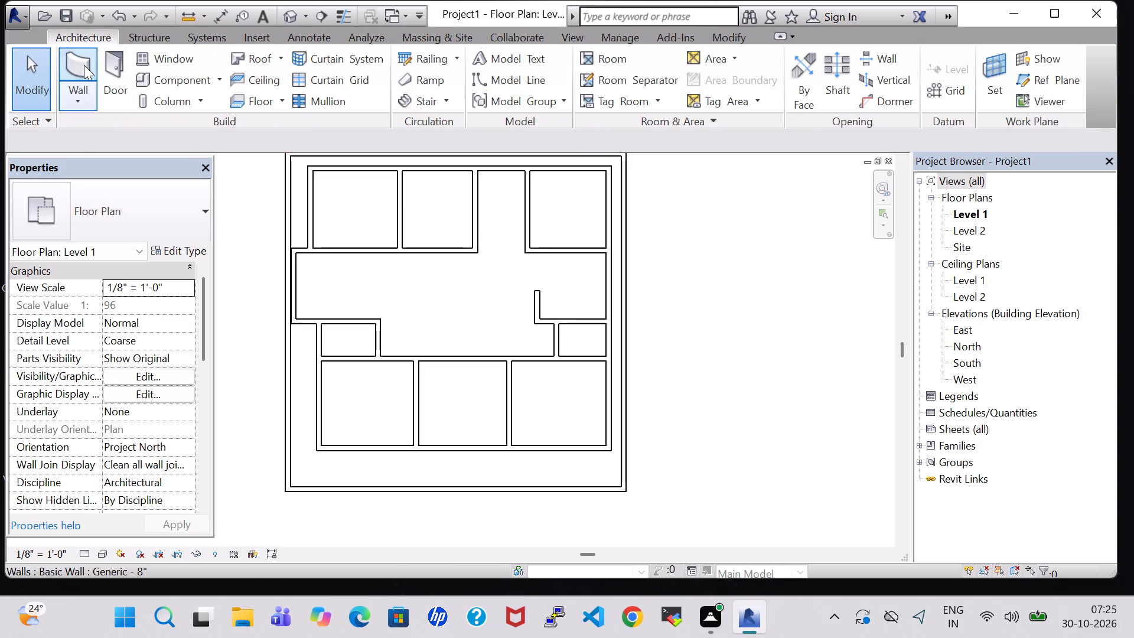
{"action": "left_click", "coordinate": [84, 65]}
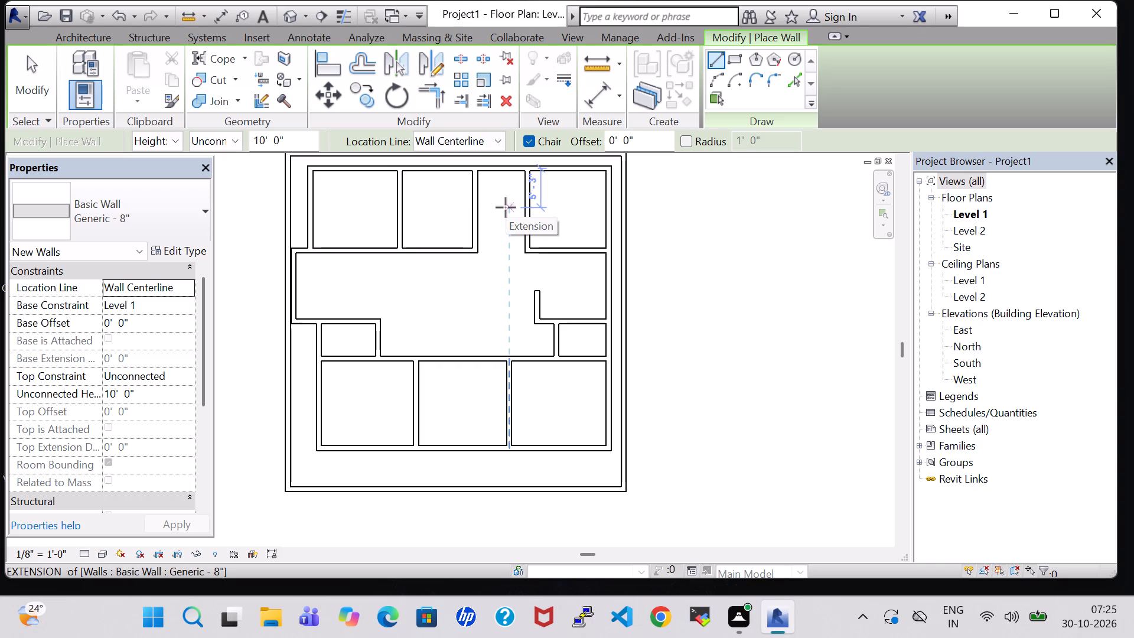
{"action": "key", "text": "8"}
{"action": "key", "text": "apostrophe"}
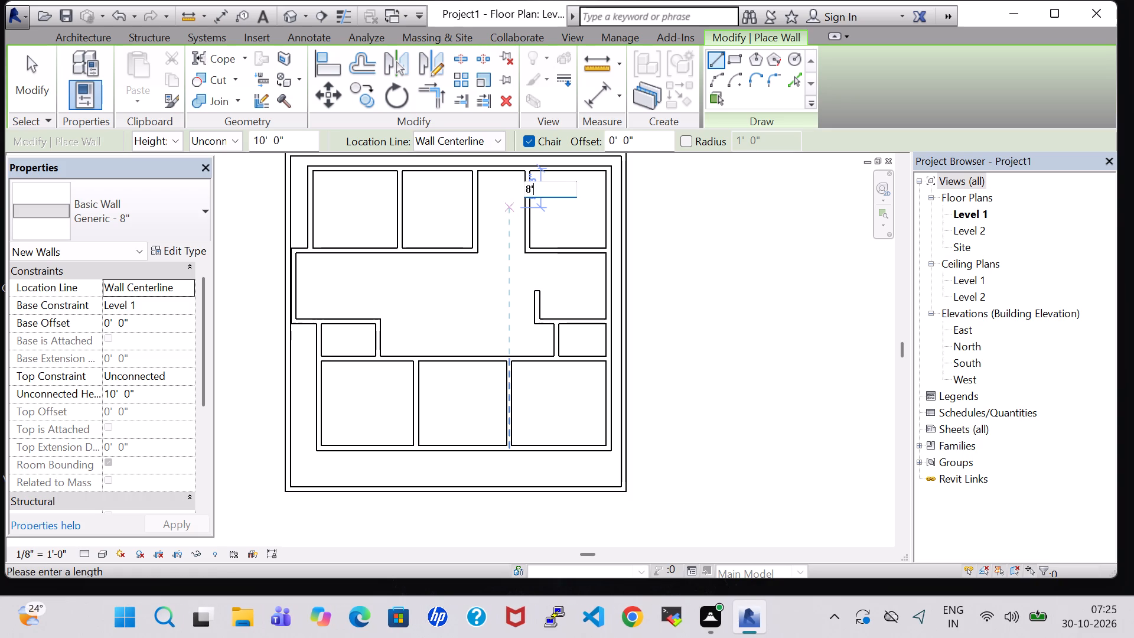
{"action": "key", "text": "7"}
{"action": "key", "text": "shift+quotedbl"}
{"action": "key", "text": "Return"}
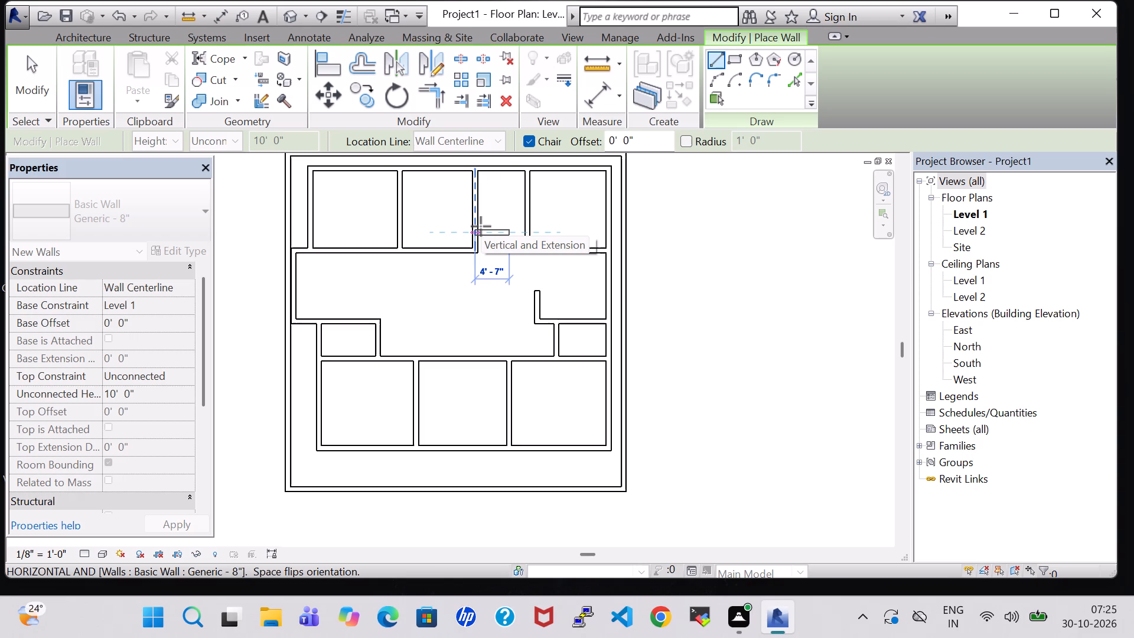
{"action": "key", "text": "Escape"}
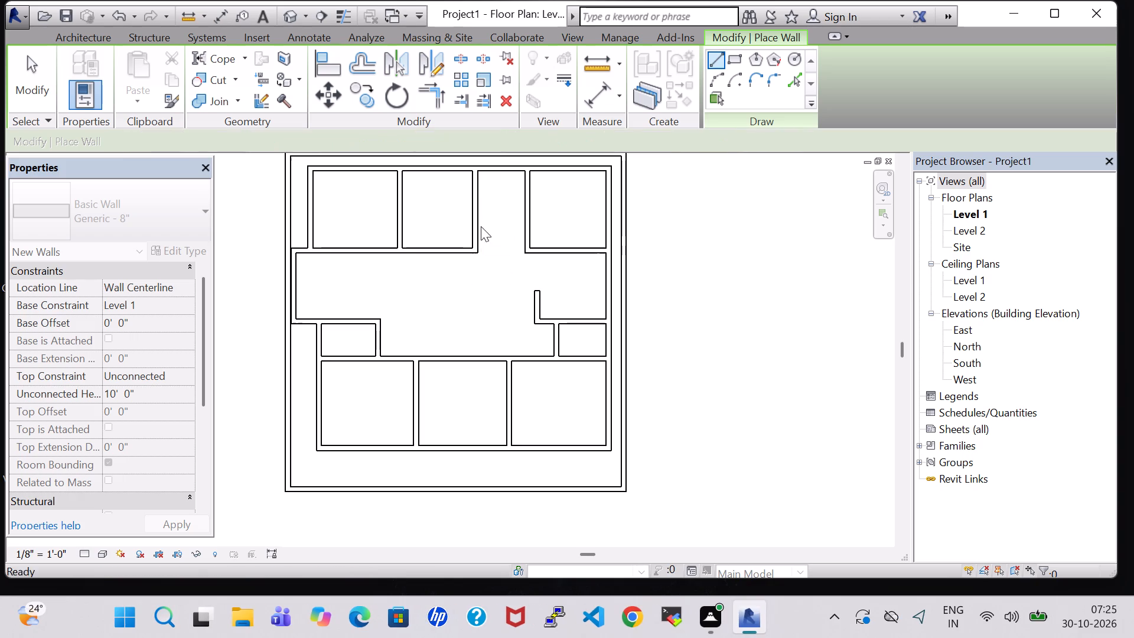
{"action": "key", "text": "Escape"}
Measure the second upper room's north-south depth between its wall centerlines.
{"action": "type", "text": "di"}
{"action": "left_click", "coordinate": [430, 174]}
{"action": "left_click", "coordinate": [455, 248]}
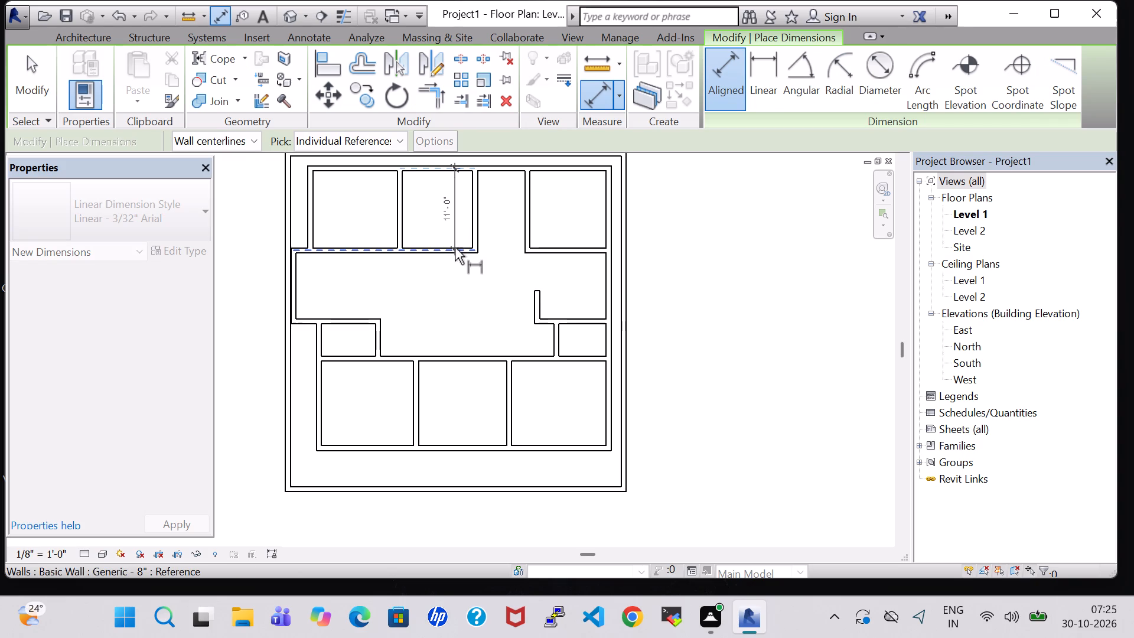
{"action": "key", "text": "Escape"}
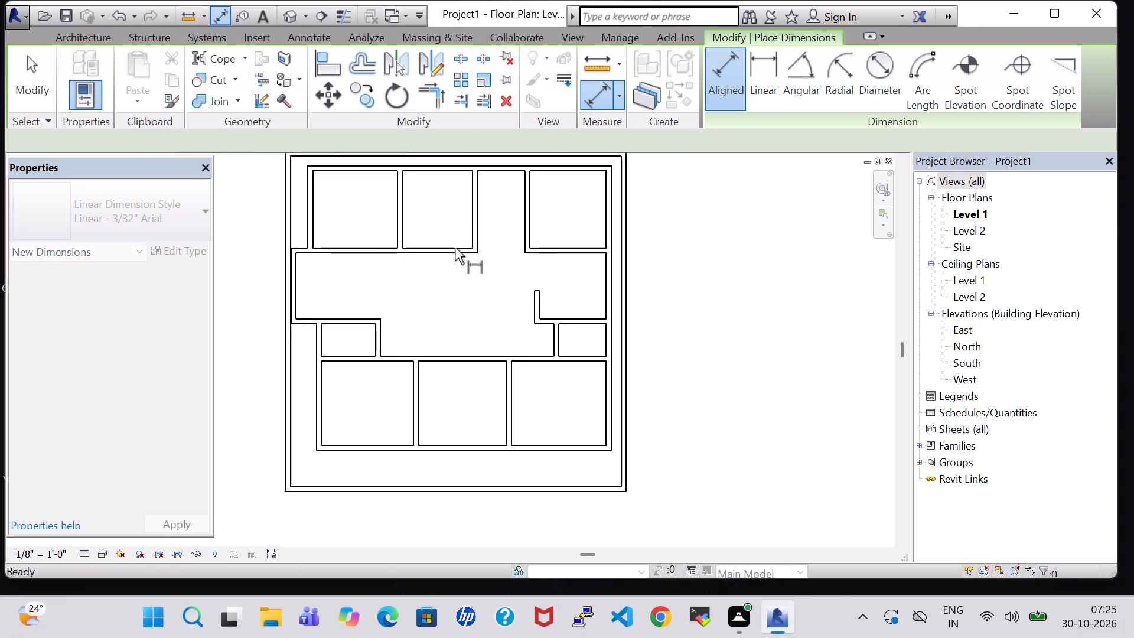
{"action": "key", "text": "Escape"}
Move the south wall of the two western upper rooms 2' south, making them 13' 0" deep between centerlines.
{"action": "left_click", "coordinate": [352, 246]}
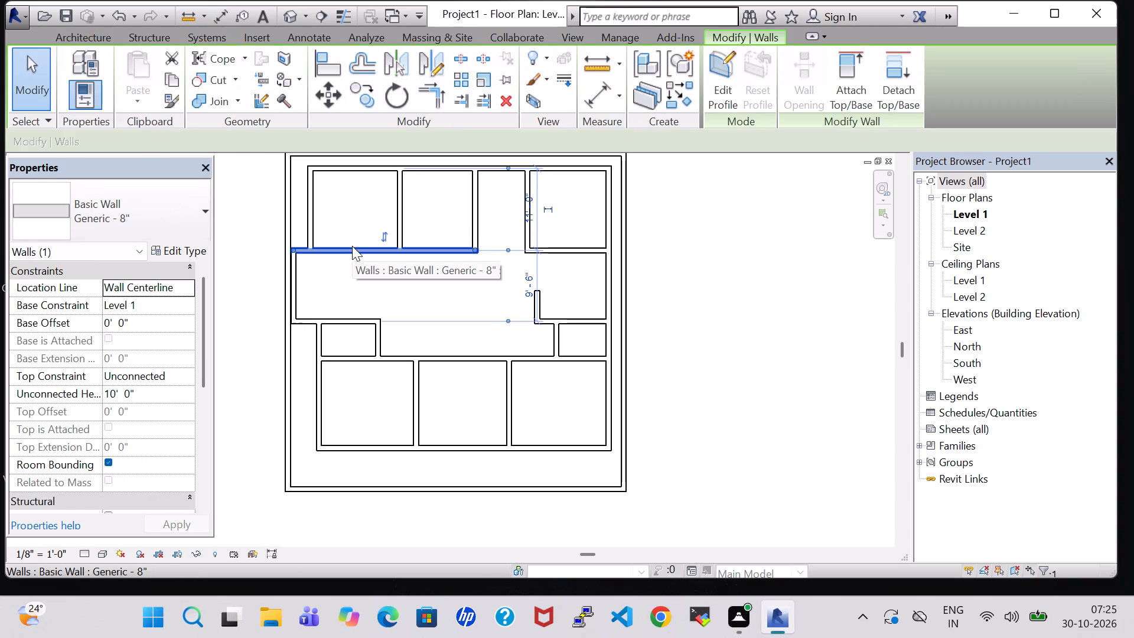
{"action": "key", "text": "Down"}
{"action": "key", "text": "Down"}
{"action": "key", "text": "Down"}
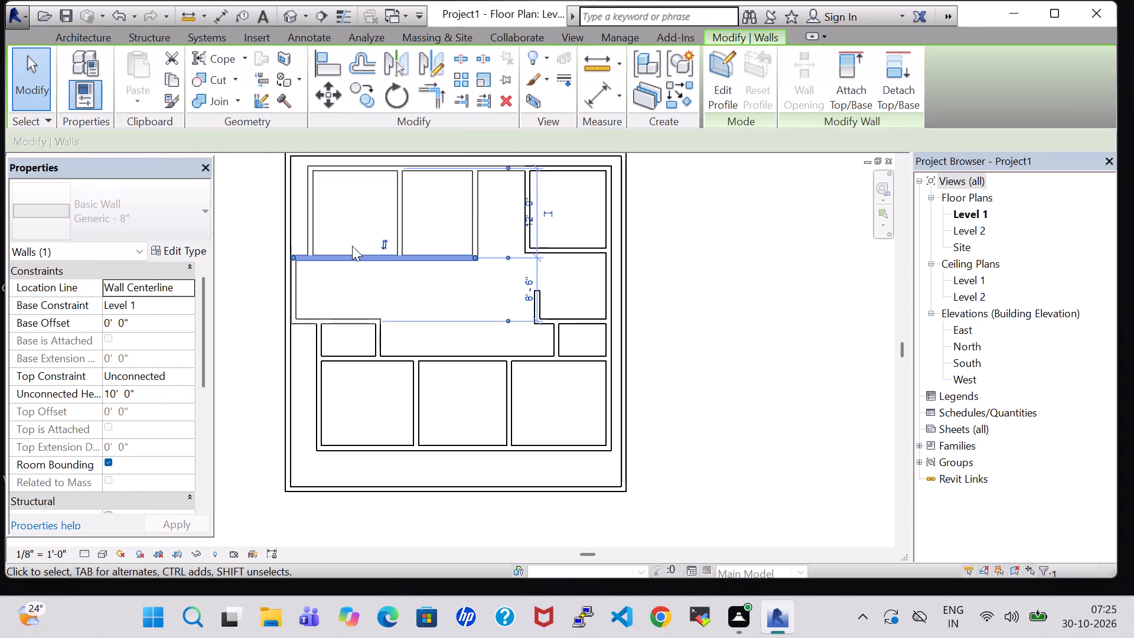
{"action": "key", "text": "Down"}
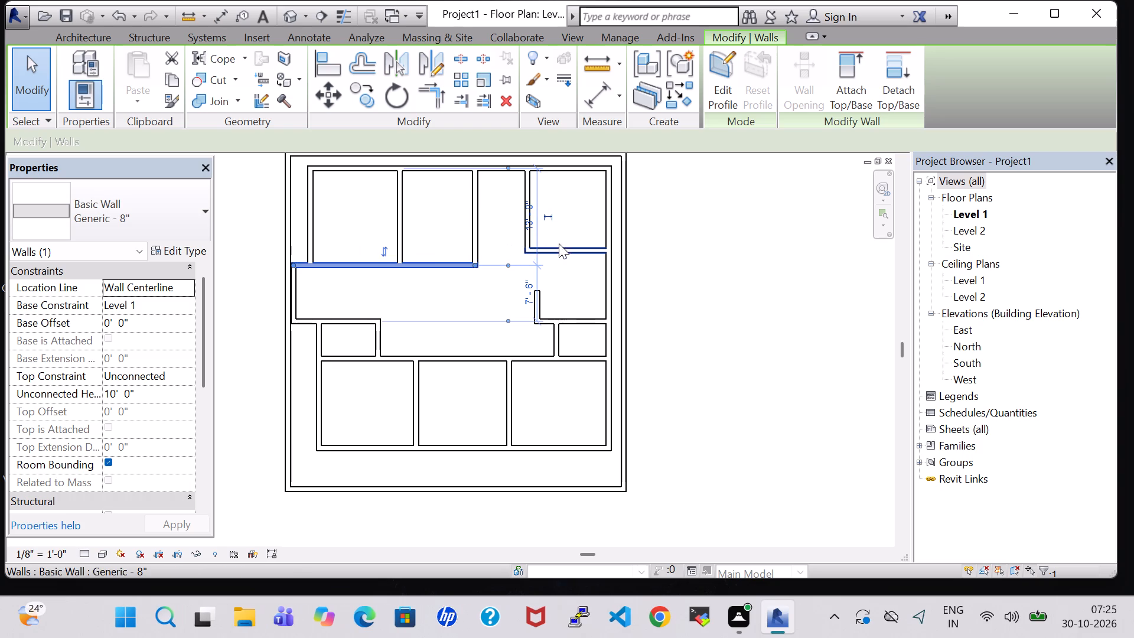
Move the easternmost upper room's south wall 2' south, making the room 13' 0" deep between wall centerlines.
{"action": "left_click", "coordinate": [571, 246]}
{"action": "key", "text": "Down"}
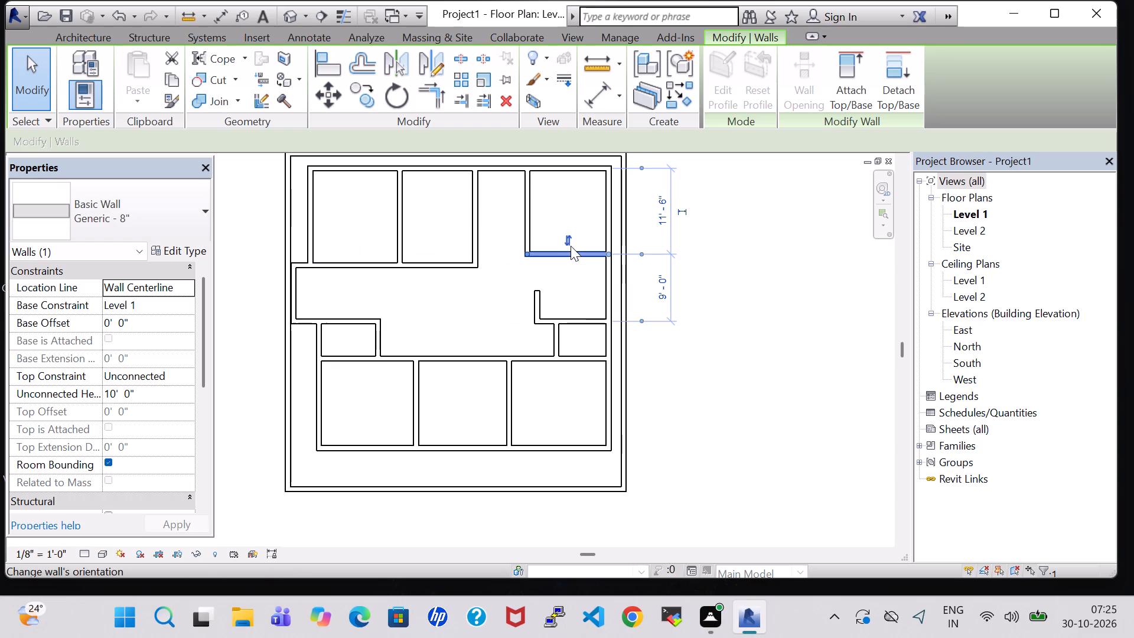
{"action": "key", "text": "Down"}
{"action": "key", "text": "Down"}
{"action": "key", "text": "Down"}
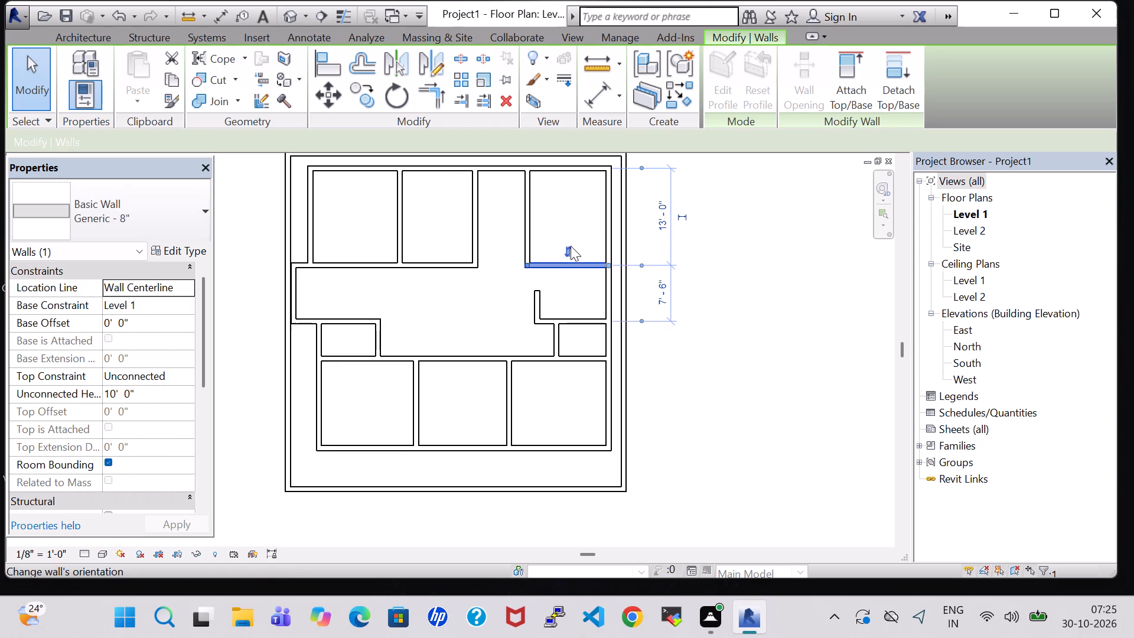
{"action": "left_click", "coordinate": [726, 258]}
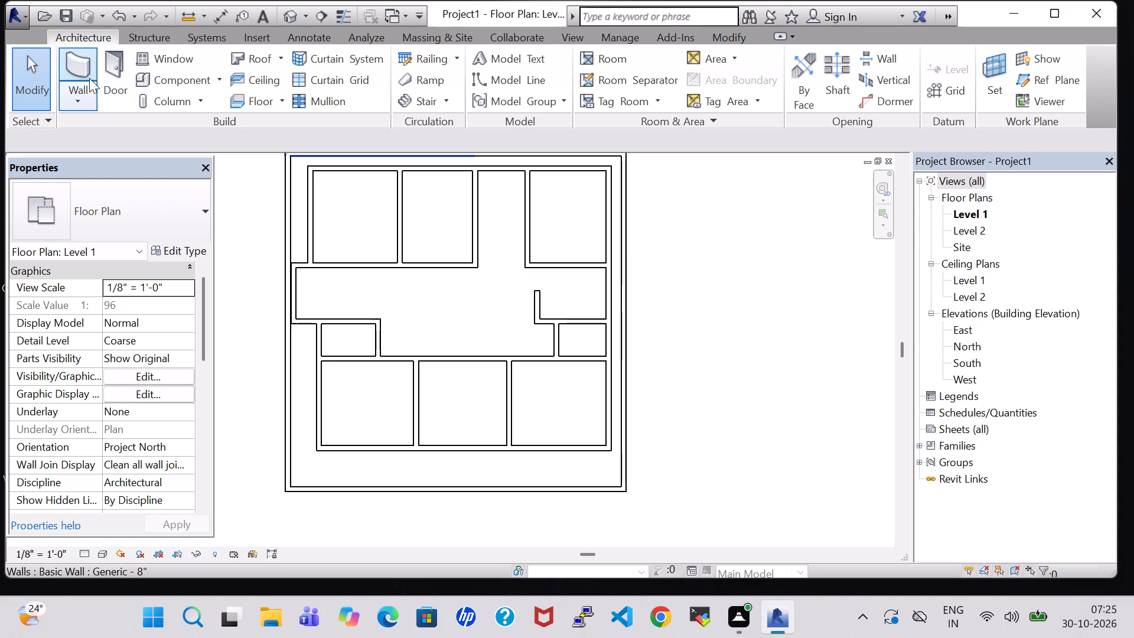
Draw a 7' 0" east-west Generic - 8" wall across the third upper room, 8' 7" south of its north wall's centerline.
{"action": "left_click", "coordinate": [65, 64]}
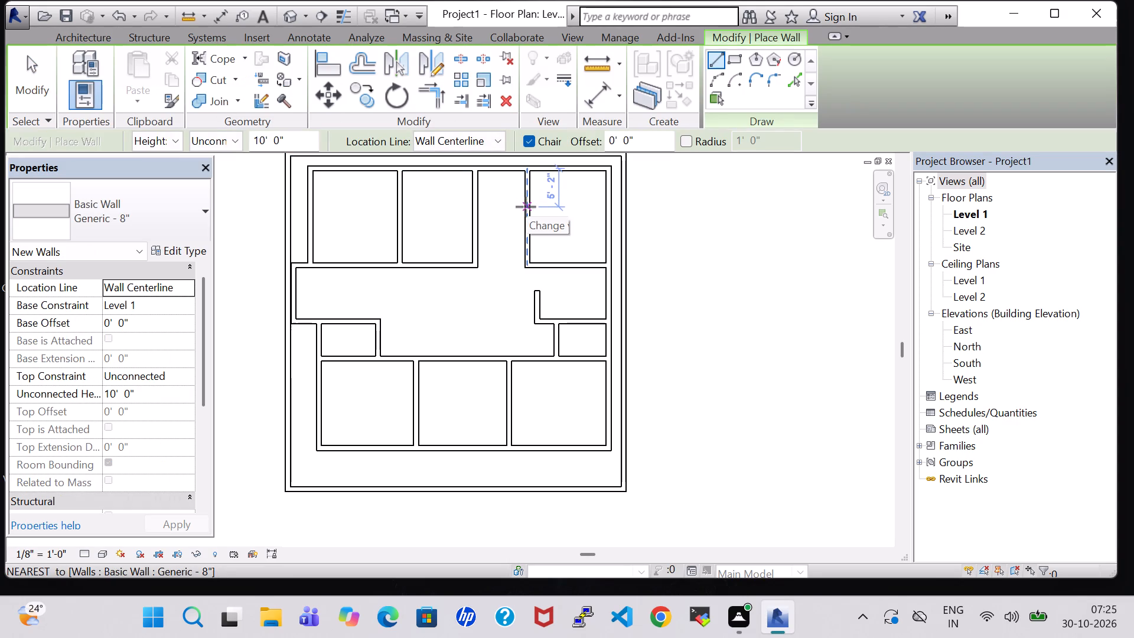
{"action": "key", "text": "8"}
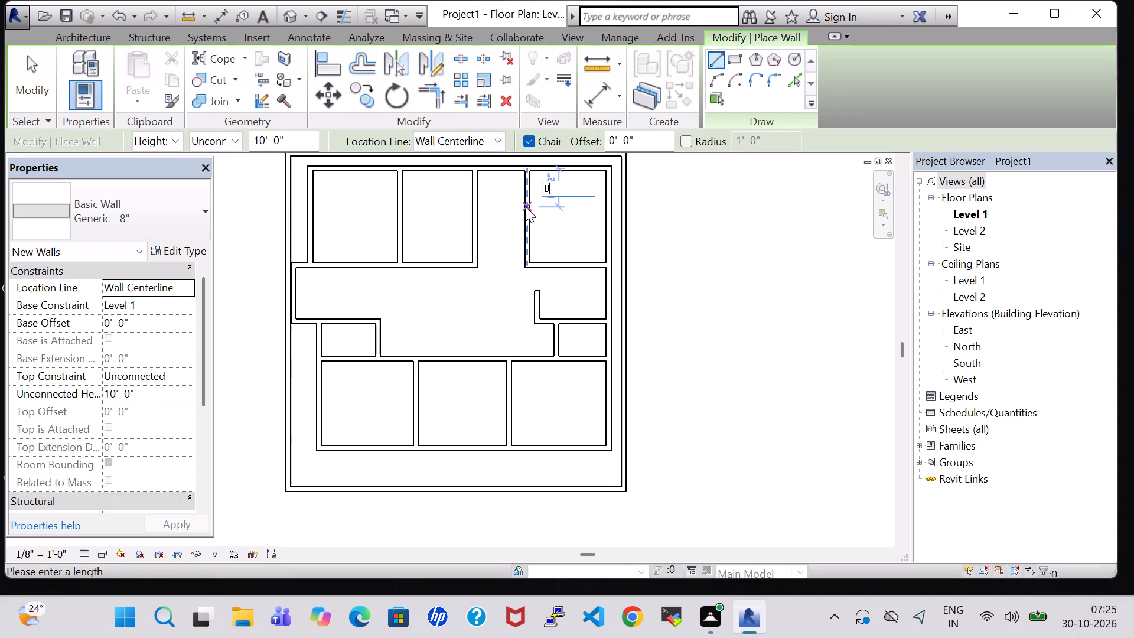
{"action": "type", "text": "'7"}
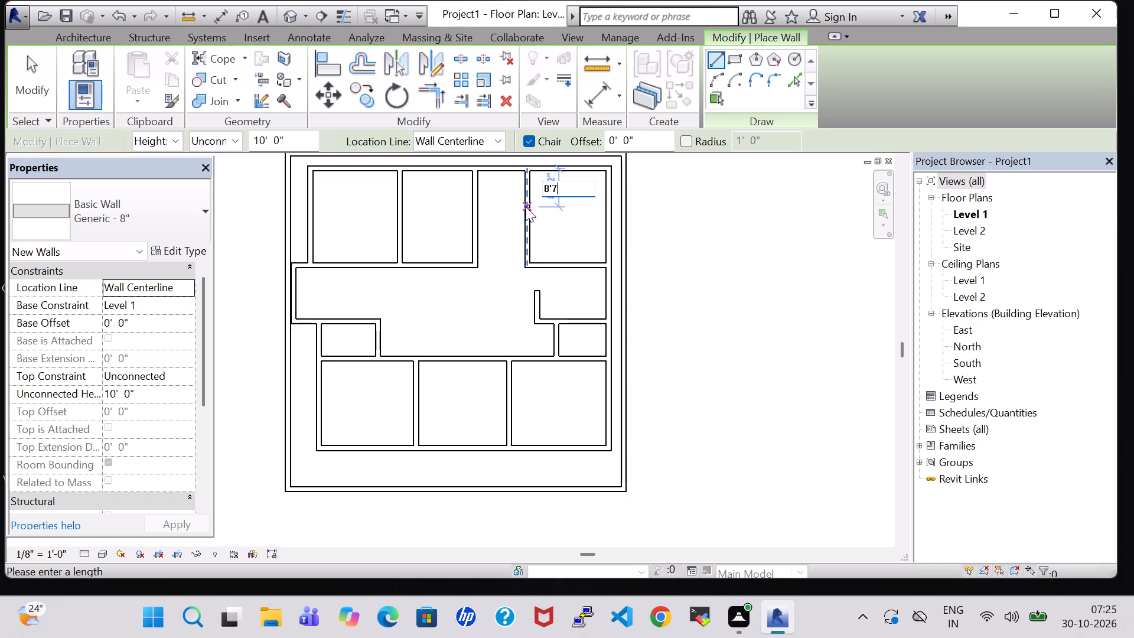
{"action": "key", "text": "shift+quotedbl"}
{"action": "key", "text": "Return"}
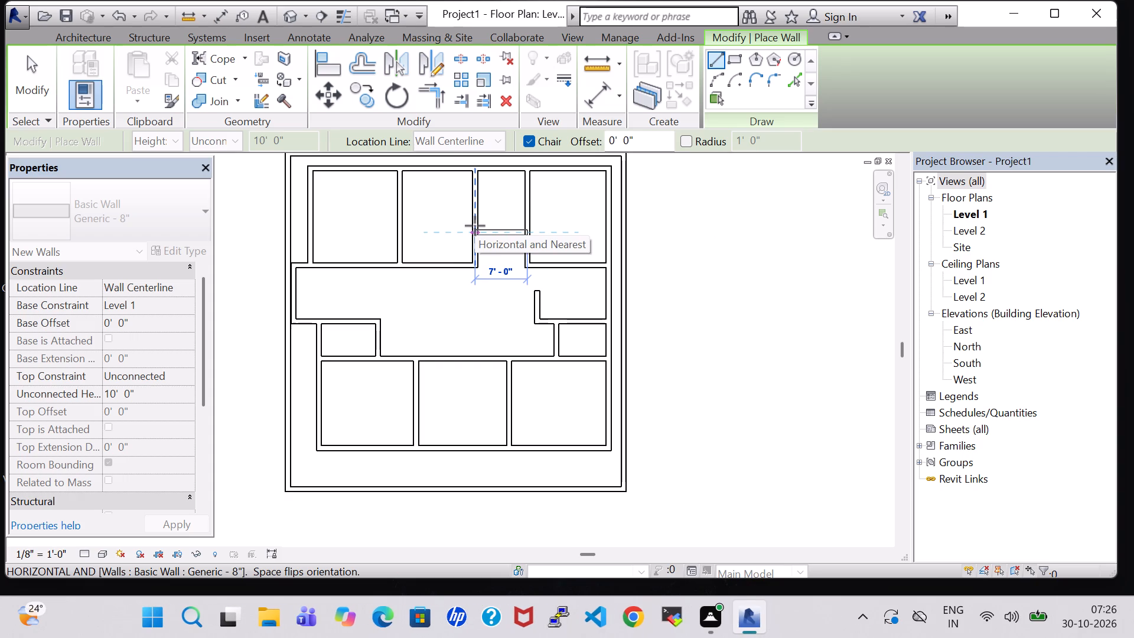
{"action": "left_click", "coordinate": [475, 226]}
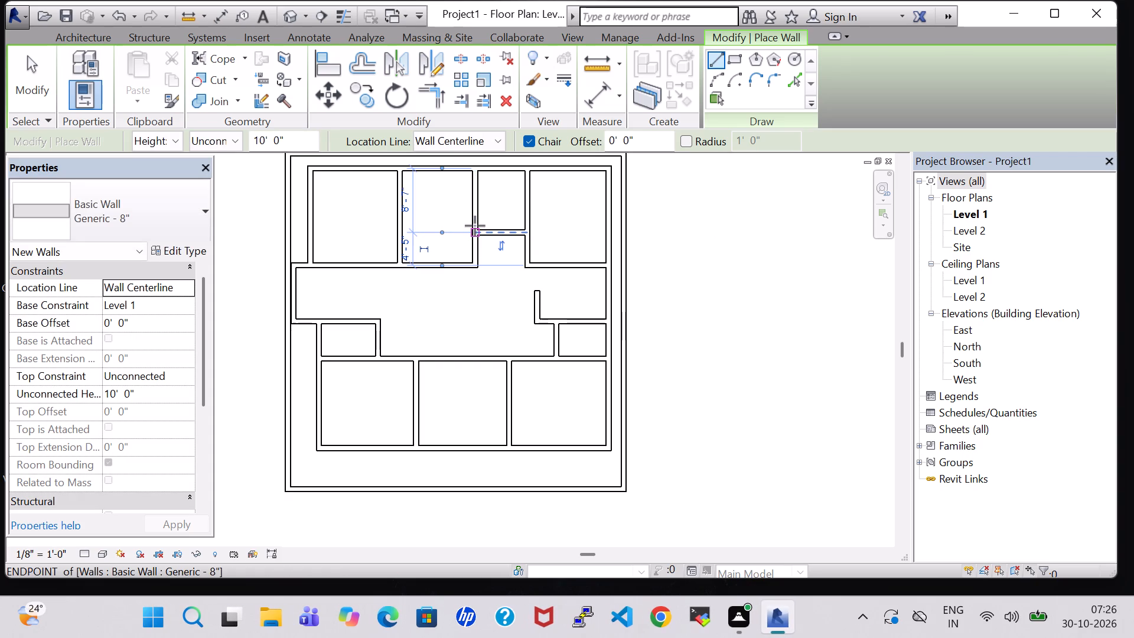
{"action": "key", "text": "Escape"}
{"action": "key", "text": "Escape"}
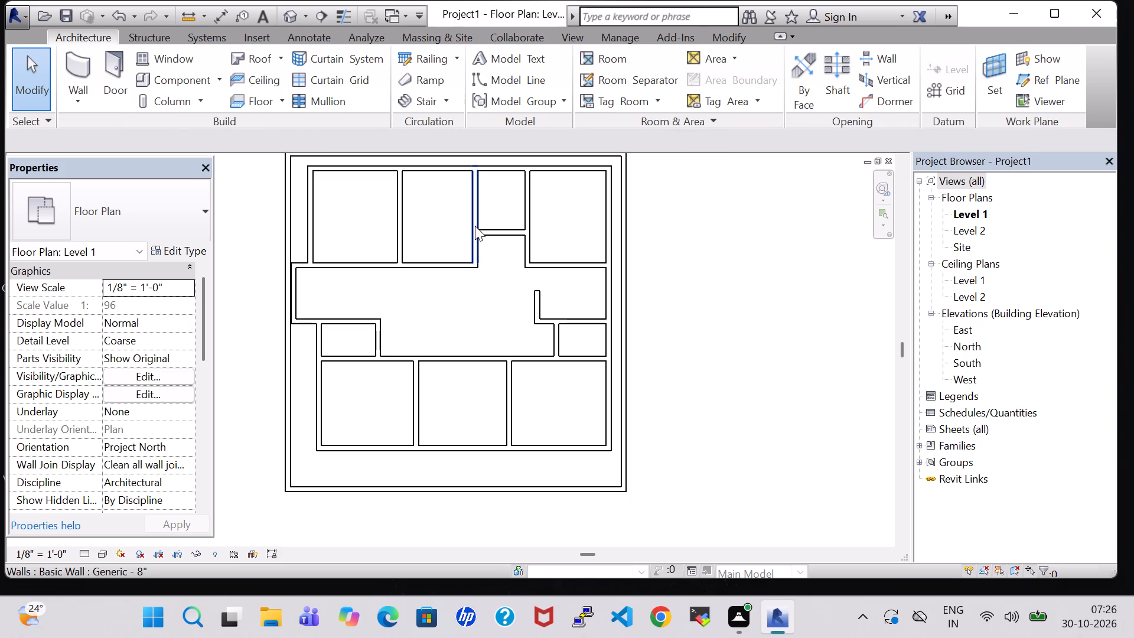
{"action": "key", "text": "Escape"}
{"action": "key", "text": "Escape"}
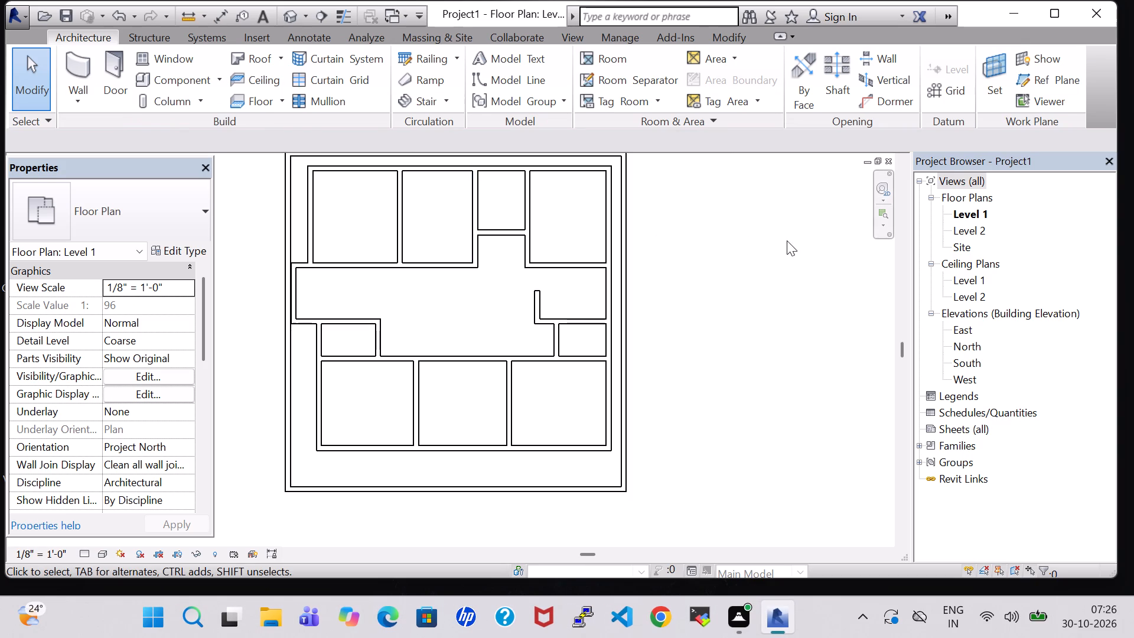
{"action": "left_click", "coordinate": [785, 240]}
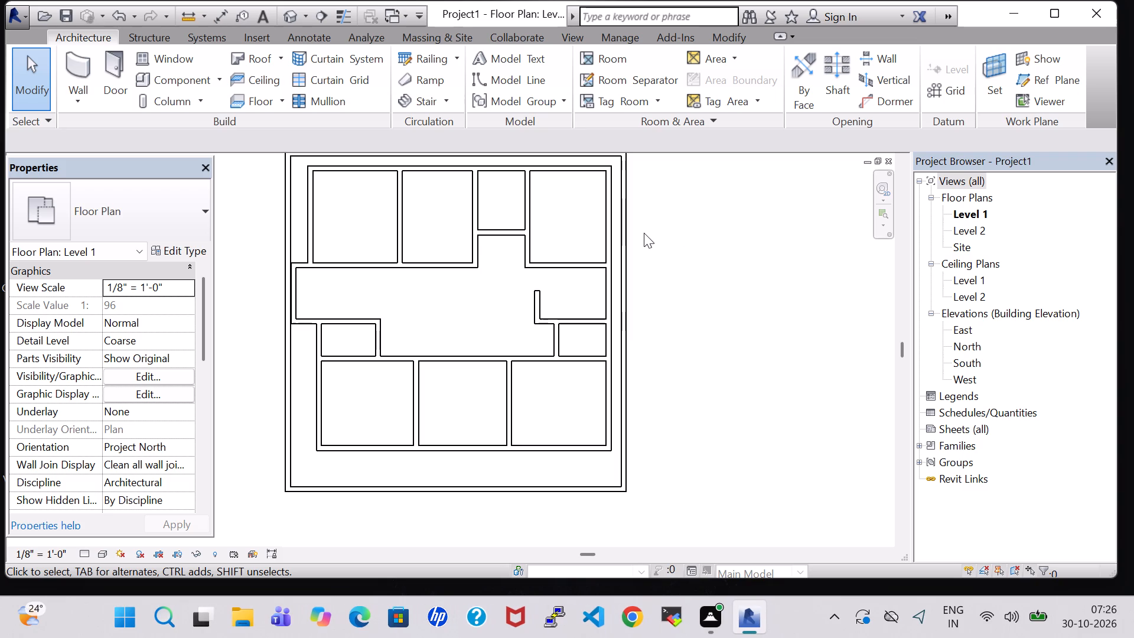
Duplicate the Generic - 8" wall type from the first upper room's west wall and name it INNER WALL 6".
{"action": "middle_click_drag", "start_coordinate": [722, 262], "coordinate": [742, 266]}
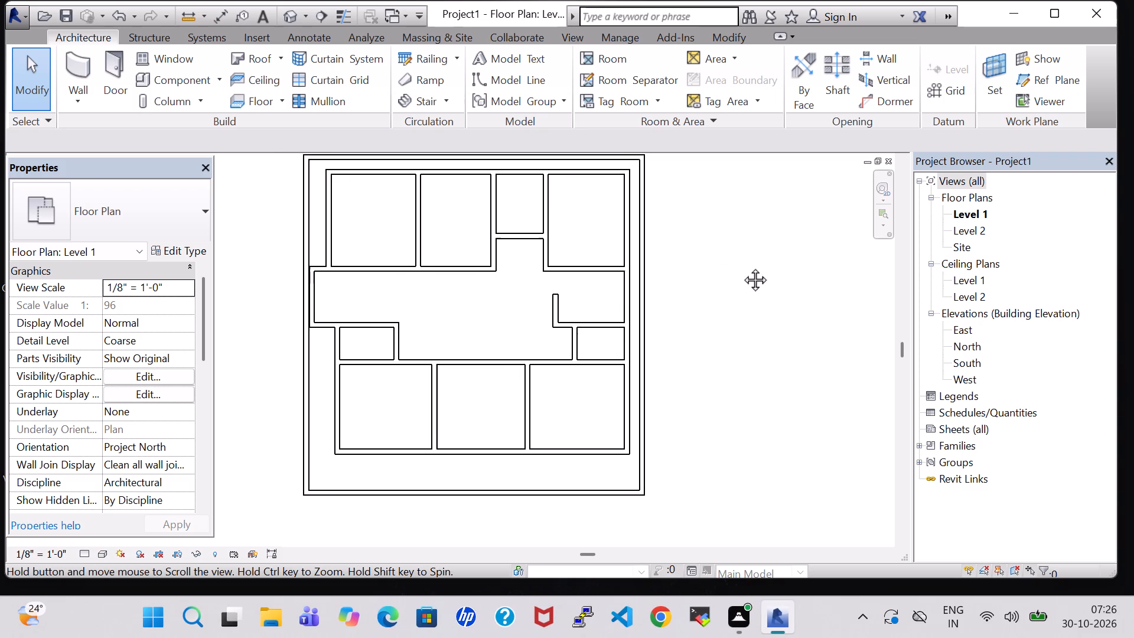
{"action": "middle_click_drag", "start_coordinate": [742, 266], "coordinate": [752, 279]}
{"action": "scroll", "coordinate": [753, 276], "scroll_direction": "down", "scroll_amount": 3}
{"action": "middle_click_drag", "start_coordinate": [752, 276], "coordinate": [746, 266]}
{"action": "scroll", "coordinate": [746, 265], "scroll_direction": "up", "scroll_amount": 1}
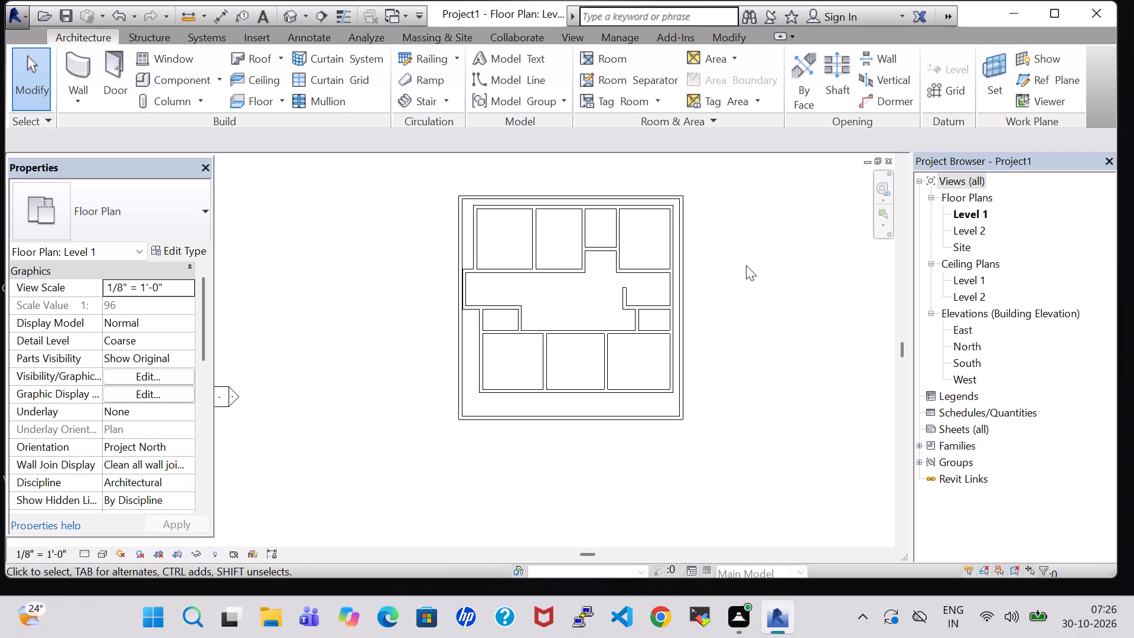
{"action": "scroll", "coordinate": [746, 265], "scroll_direction": "up", "scroll_amount": 3}
{"action": "middle_click_drag", "start_coordinate": [744, 265], "coordinate": [855, 275]}
{"action": "scroll", "coordinate": [855, 275], "scroll_direction": "up", "scroll_amount": 1}
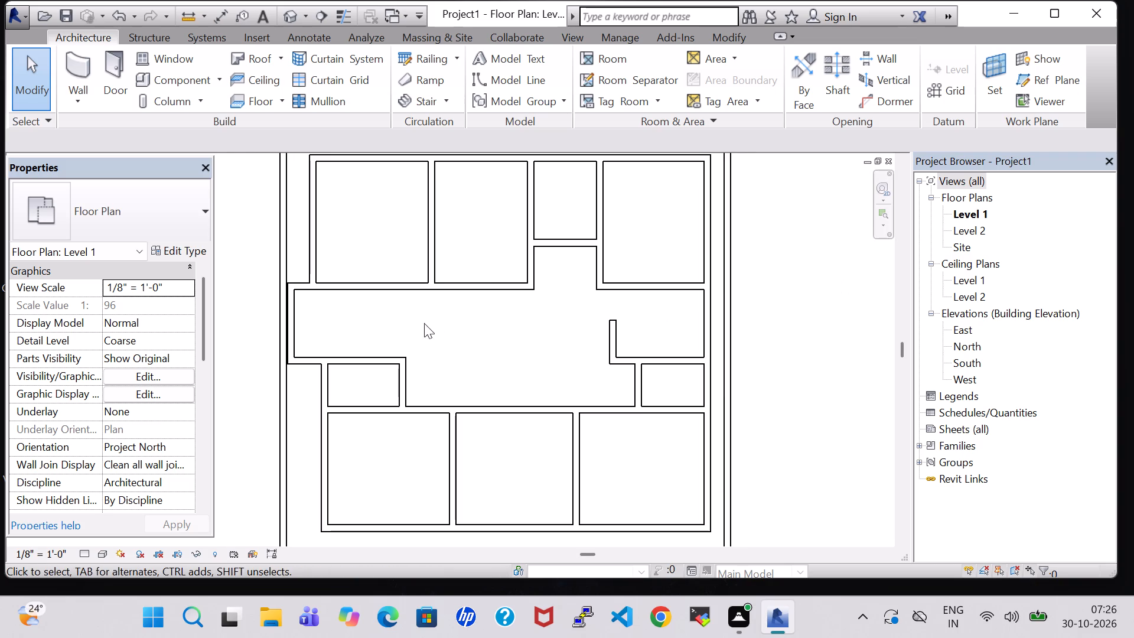
{"action": "left_click", "coordinate": [309, 236]}
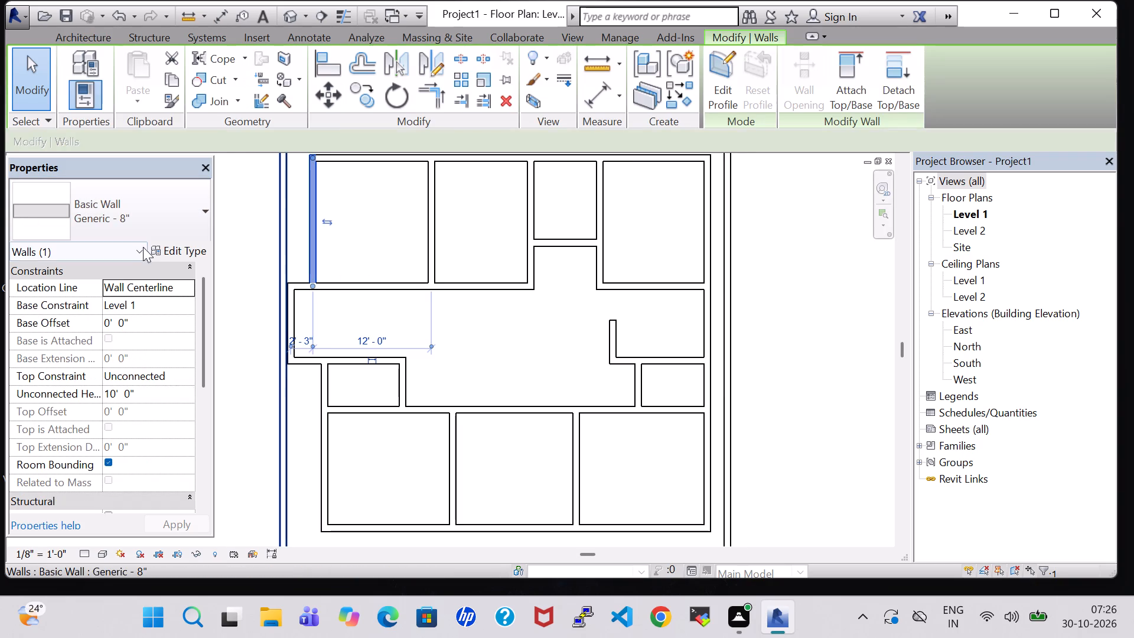
{"action": "left_click", "coordinate": [184, 252]}
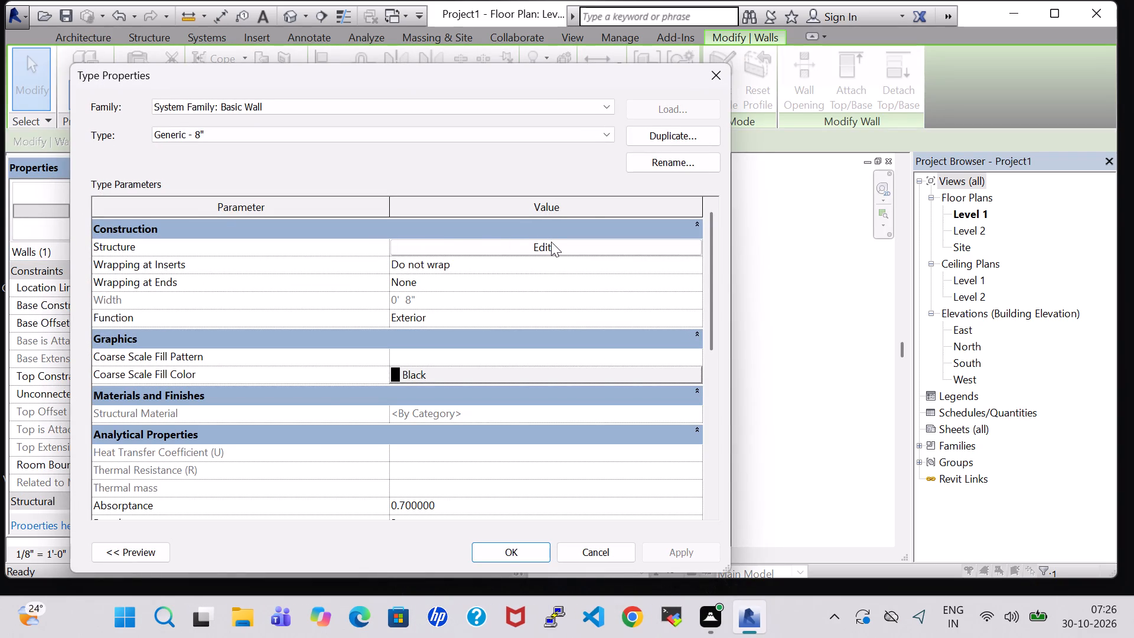
{"action": "left_click", "coordinate": [650, 138]}
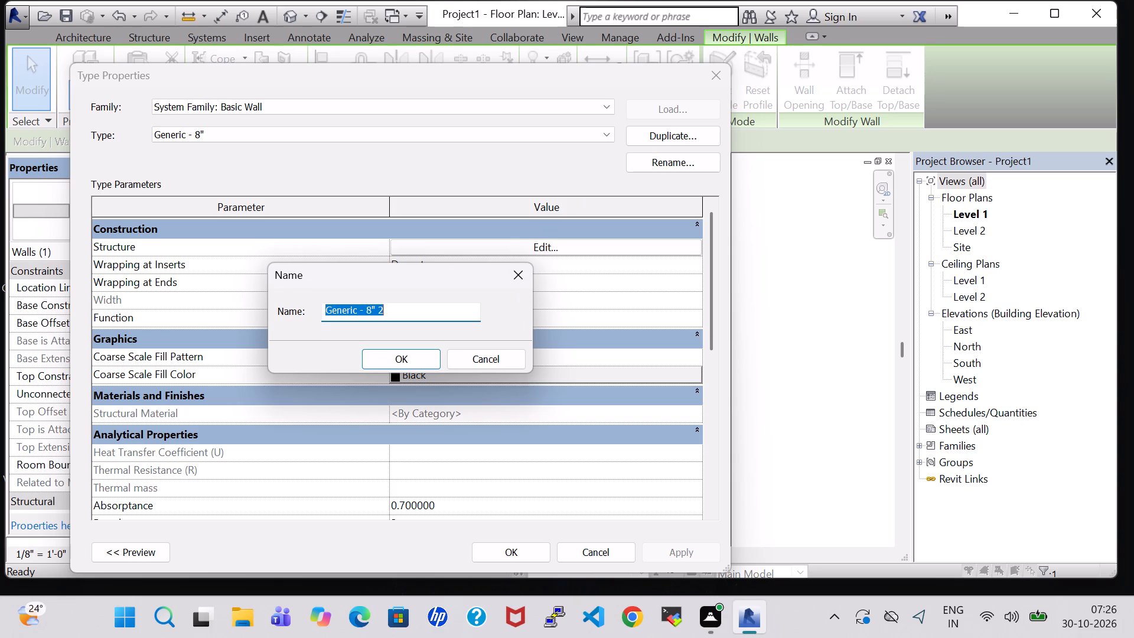
{"action": "left_click", "coordinate": [422, 313]}
{"action": "key", "text": "BackSpace"}
{"action": "key", "text": "BackSpace"}
{"action": "key", "text": "BackSpace"}
{"action": "key", "text": "BackSpace"}
{"action": "key", "text": "BackSpace"}
{"action": "key", "text": "BackSpace"}
{"action": "key", "text": "BackSpace"}
{"action": "key", "text": "BackSpace"}
{"action": "key", "text": "BackSpace"}
{"action": "key", "text": "BackSpace"}
{"action": "key", "text": "BackSpace"}
{"action": "key", "text": "BackSpace"}
{"action": "key", "text": "BackSpace"}
{"action": "key", "text": "BackSpace"}
{"action": "key", "text": "BackSpace"}
{"action": "key", "text": "BackSpace"}
{"action": "key", "text": "BackSpace"}
{"action": "key", "text": "BackSpace"}
{"action": "key", "text": "BackSpace"}
{"action": "key", "text": "BackSpace"}
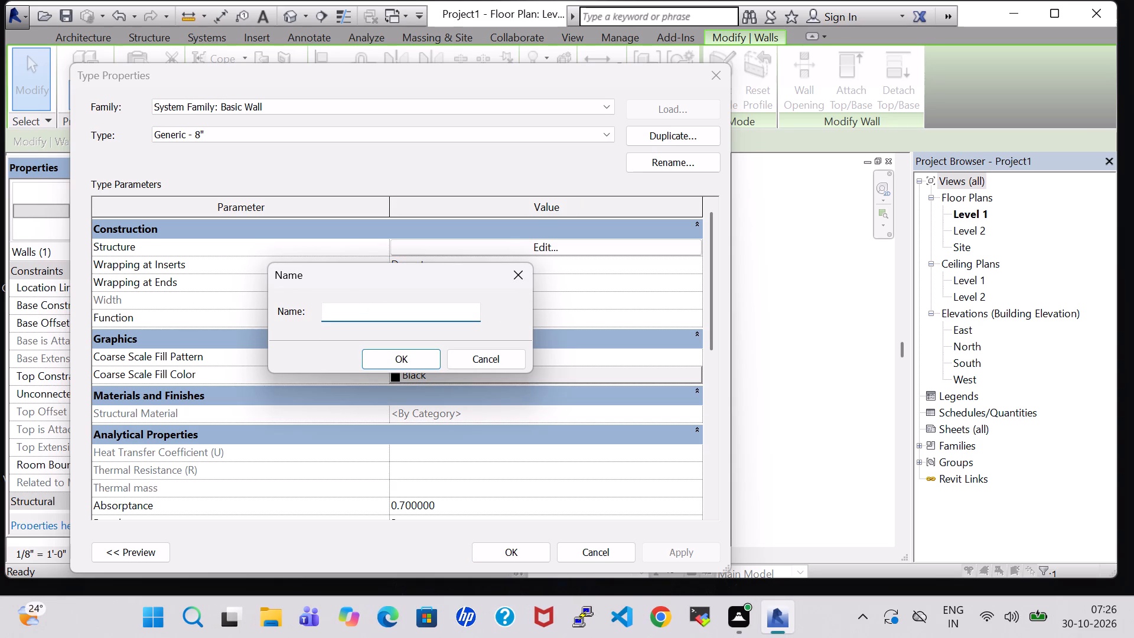
{"action": "type", "text": "inner"}
{"action": "key", "text": "space"}
{"action": "key", "text": "BackSpace"}
{"action": "key", "text": "BackSpace"}
{"action": "key", "text": "BackSpace"}
{"action": "key", "text": "BackSpace"}
{"action": "key", "text": "BackSpace"}
{"action": "key", "text": "BackSpace"}
{"action": "key", "text": "BackSpace"}
{"action": "key", "text": "BackSpace"}
{"action": "key", "text": "BackSpace"}
{"action": "key", "text": "BackSpace"}
{"action": "key", "text": "BackSpace"}
{"action": "key", "text": "BackSpace"}
{"action": "key", "text": "BackSpace"}
{"action": "type", "text": "INNER WALL 6"}
{"action": "key", "text": "shift+quotedbl"}
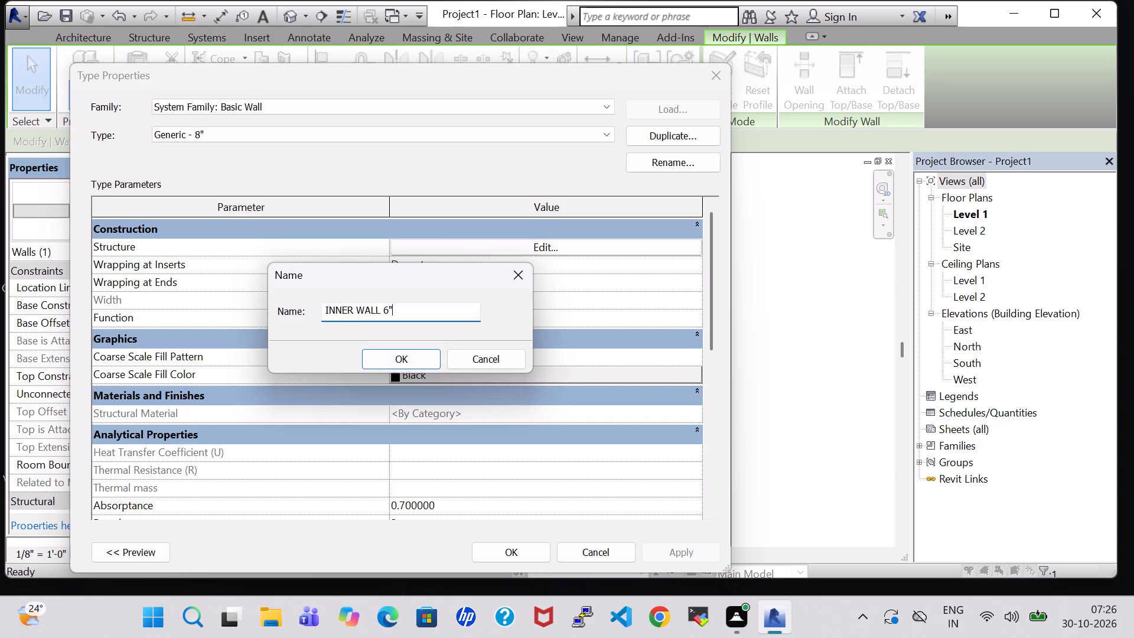
{"action": "key", "text": "Return"}
Set the structure layer thickness of the INNER WALL 6" type to 6" and apply the type to the selected wall.
{"action": "left_click", "coordinate": [542, 242]}
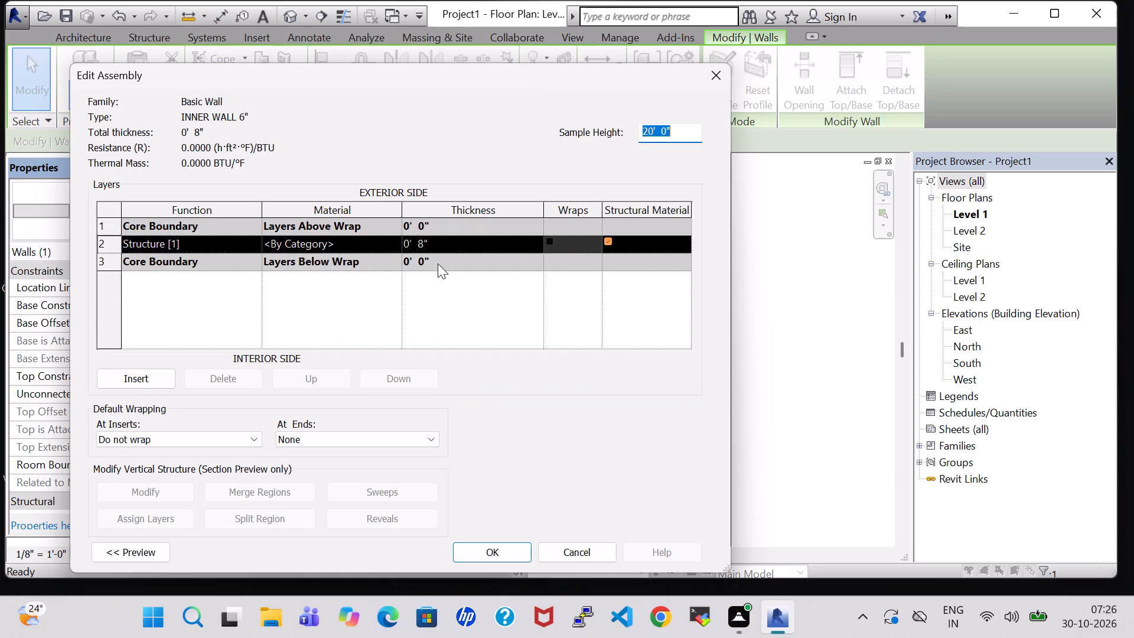
{"action": "left_click", "coordinate": [423, 243]}
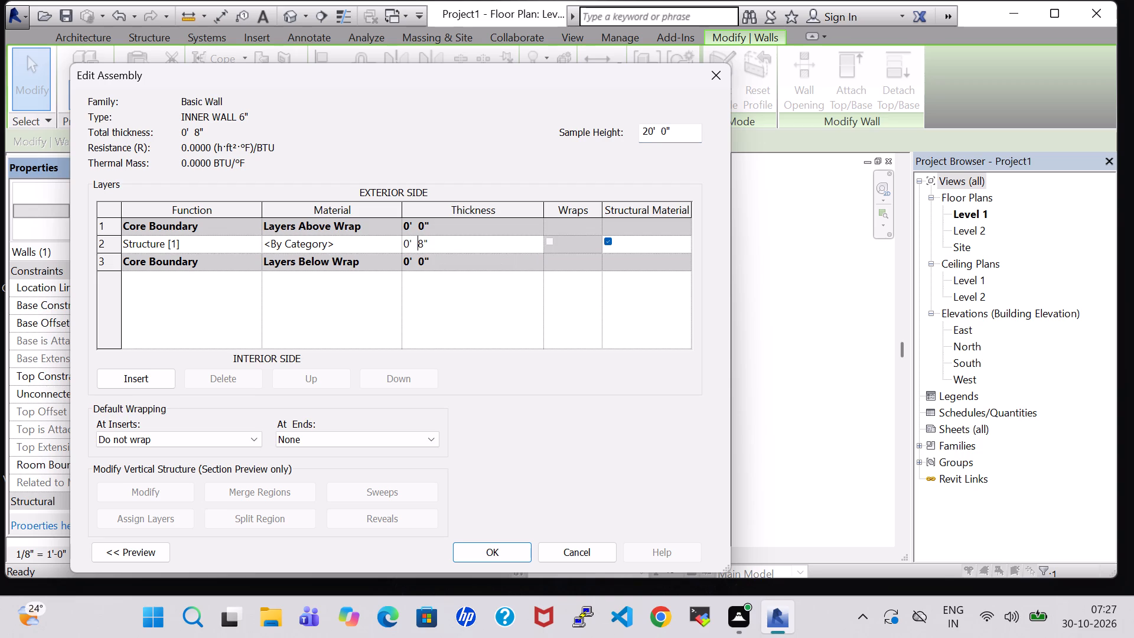
{"action": "left_click", "coordinate": [423, 243]}
{"action": "key", "text": "BackSpace"}
{"action": "key", "text": "6"}
{"action": "left_click", "coordinate": [490, 551]}
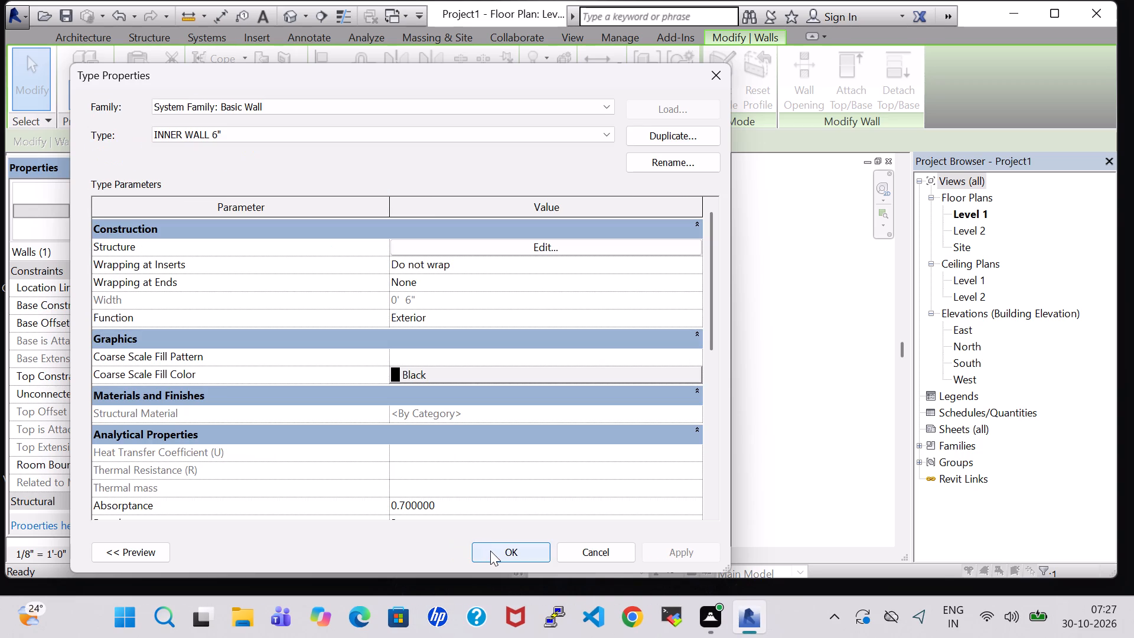
{"action": "left_click", "coordinate": [490, 551]}
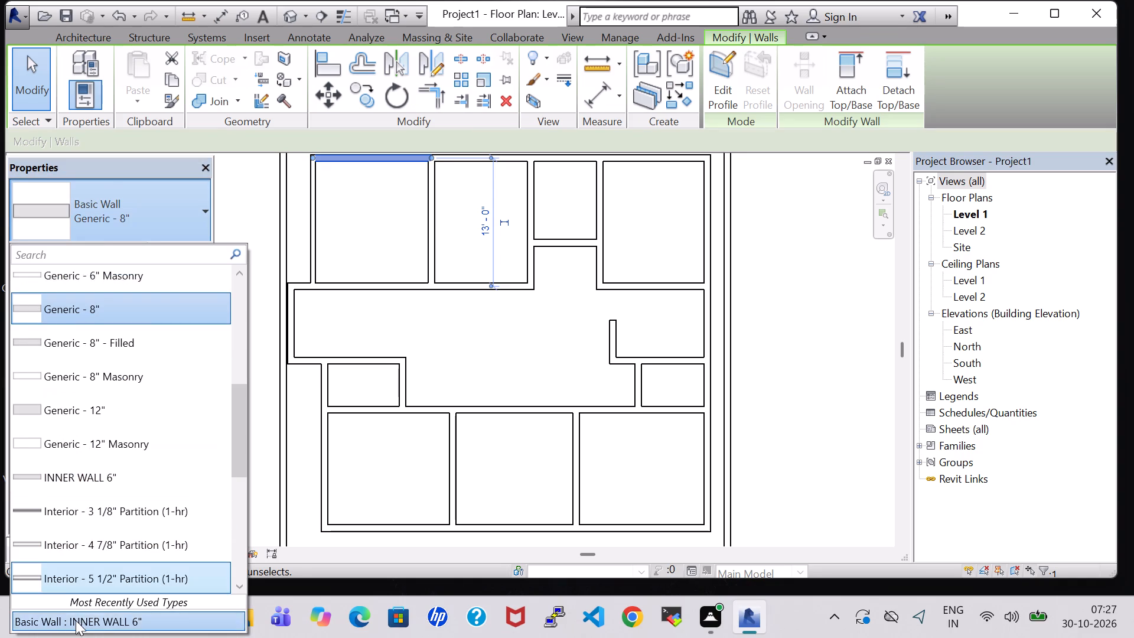
Change the north walls of the second, third and easternmost upper rooms to the INNER WALL 6" type.
{"action": "left_click", "coordinate": [458, 229]}
{"action": "left_click", "coordinate": [484, 158]}
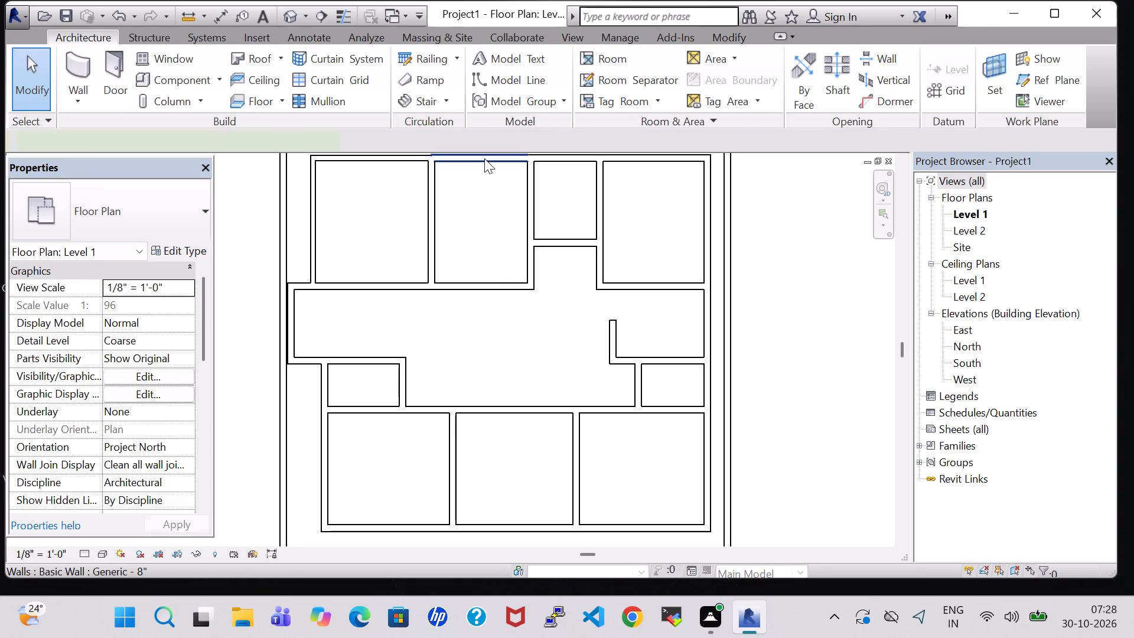
{"action": "left_click", "coordinate": [144, 190]}
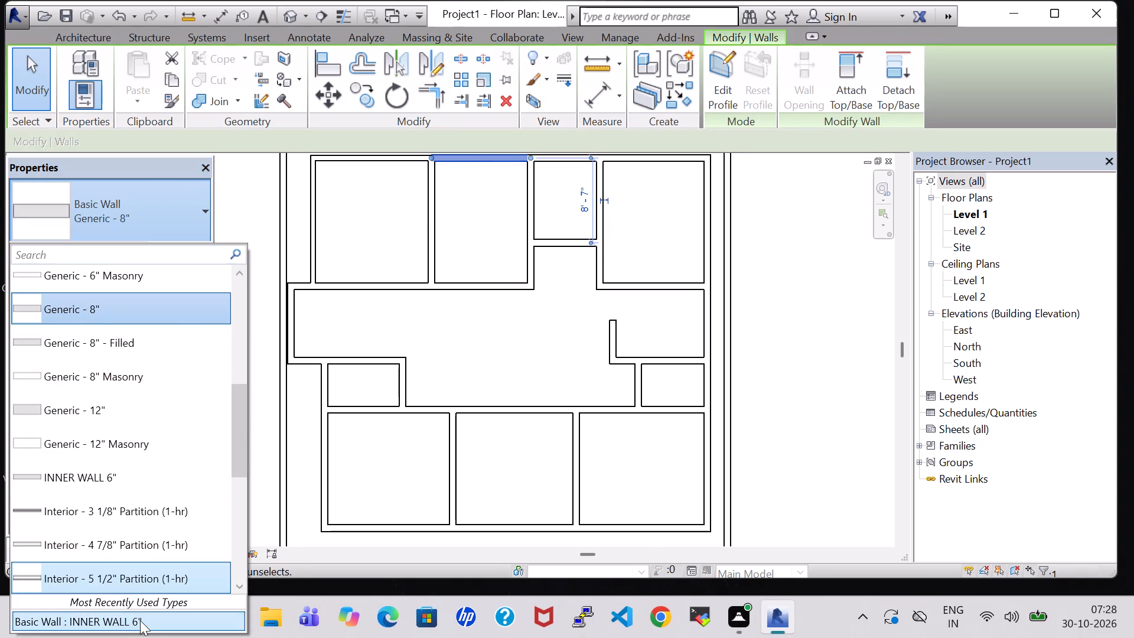
{"action": "left_click", "coordinate": [140, 620]}
{"action": "left_click", "coordinate": [664, 260]}
{"action": "left_click", "coordinate": [563, 161]}
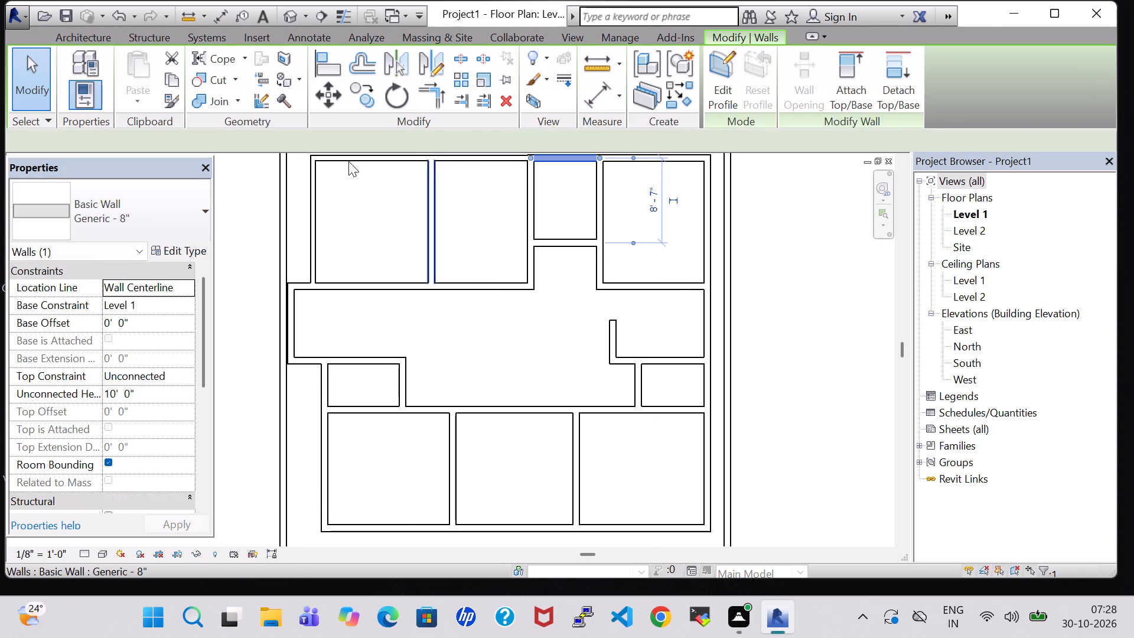
{"action": "left_click", "coordinate": [167, 206]}
{"action": "left_click", "coordinate": [133, 624]}
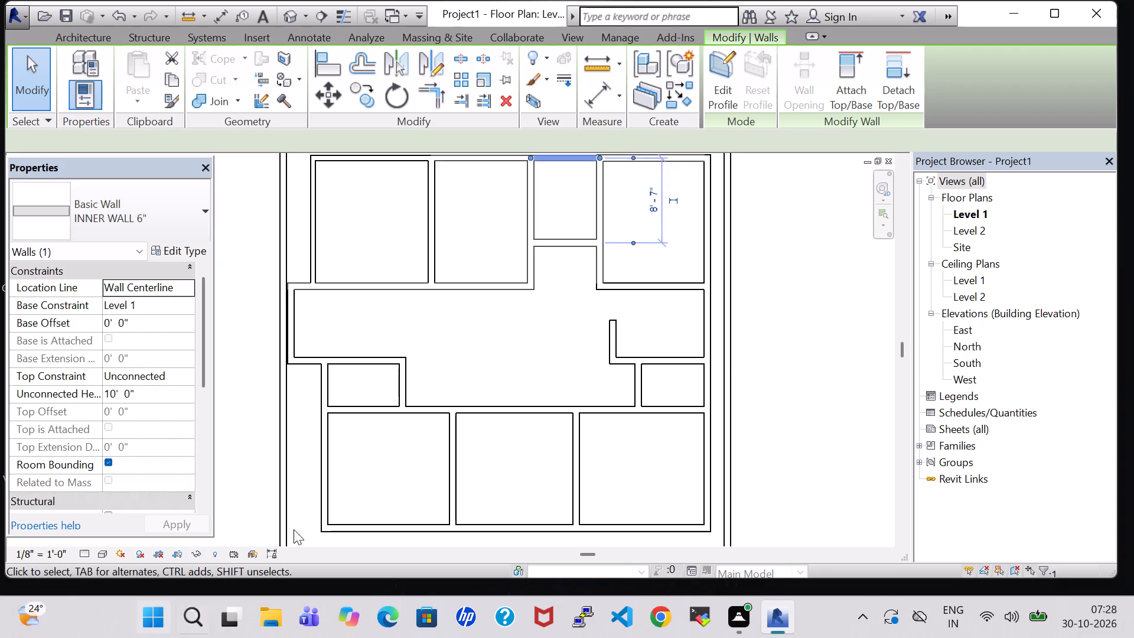
{"action": "left_click", "coordinate": [667, 255]}
{"action": "left_click", "coordinate": [653, 161]}
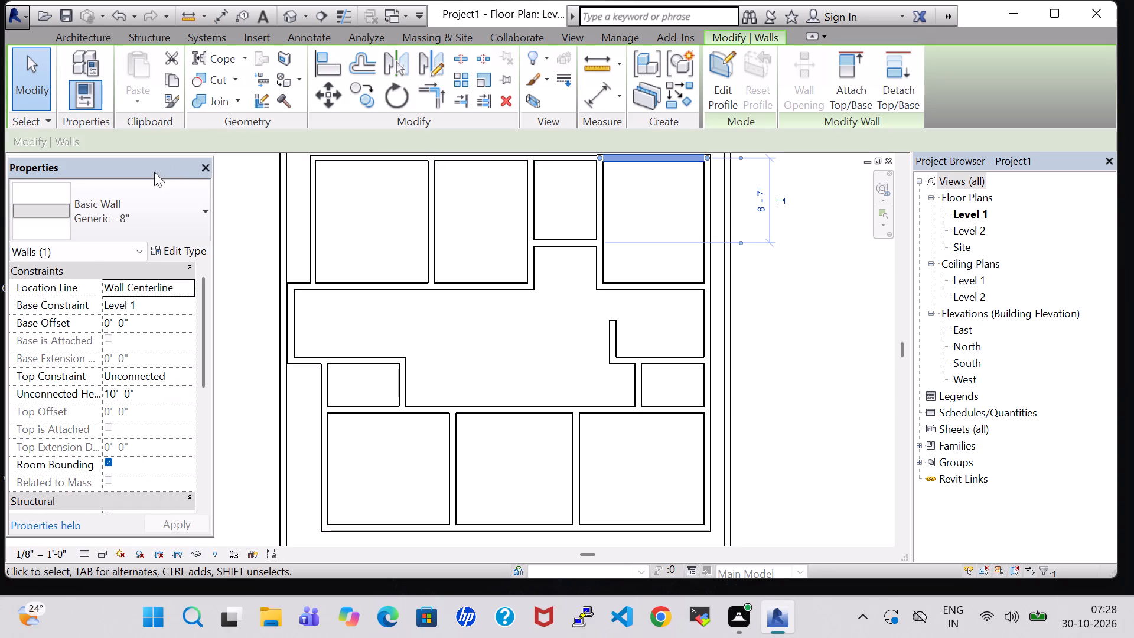
{"action": "left_click", "coordinate": [92, 193]}
{"action": "left_click", "coordinate": [140, 630]}
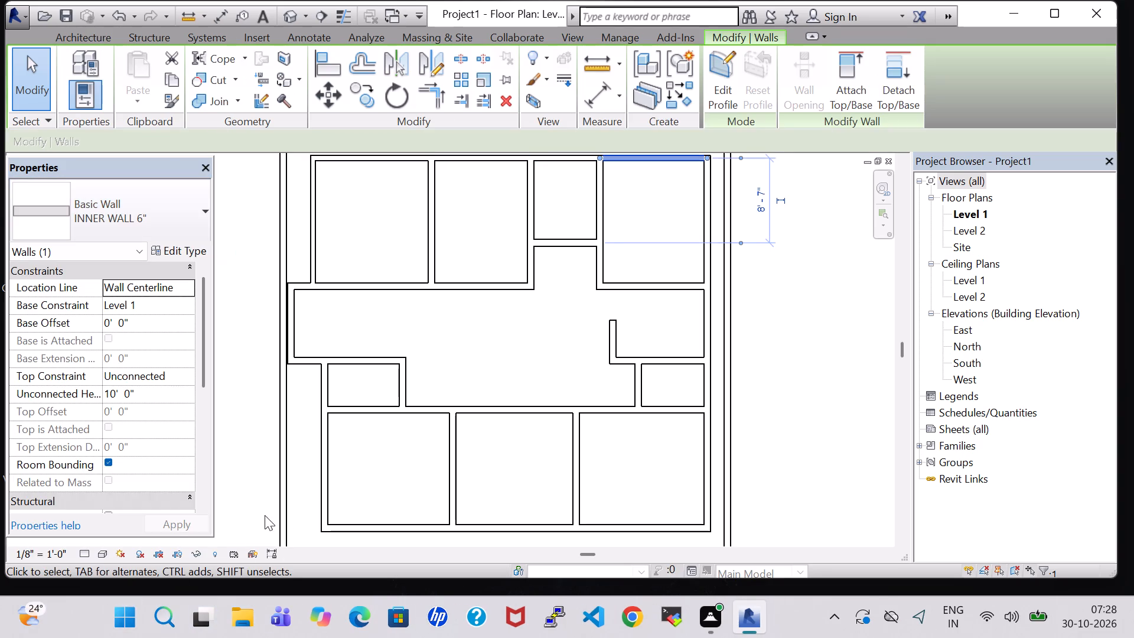
Change the long north wall of the lower room row to the INNER WALL 6" type.
{"action": "left_click", "coordinate": [565, 401]}
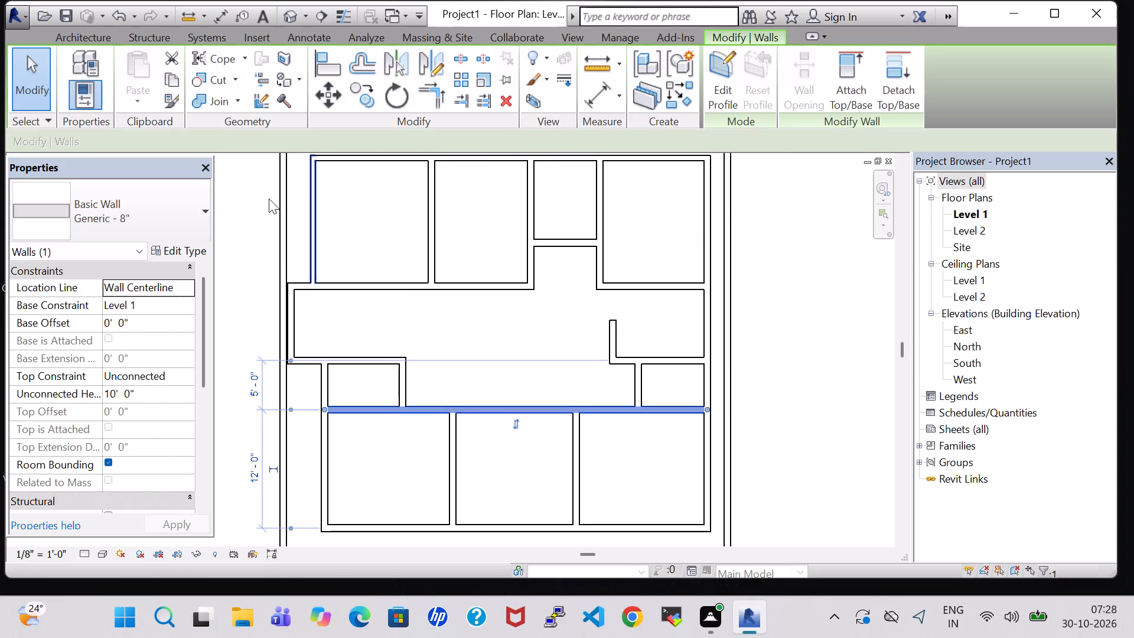
{"action": "left_click", "coordinate": [170, 196]}
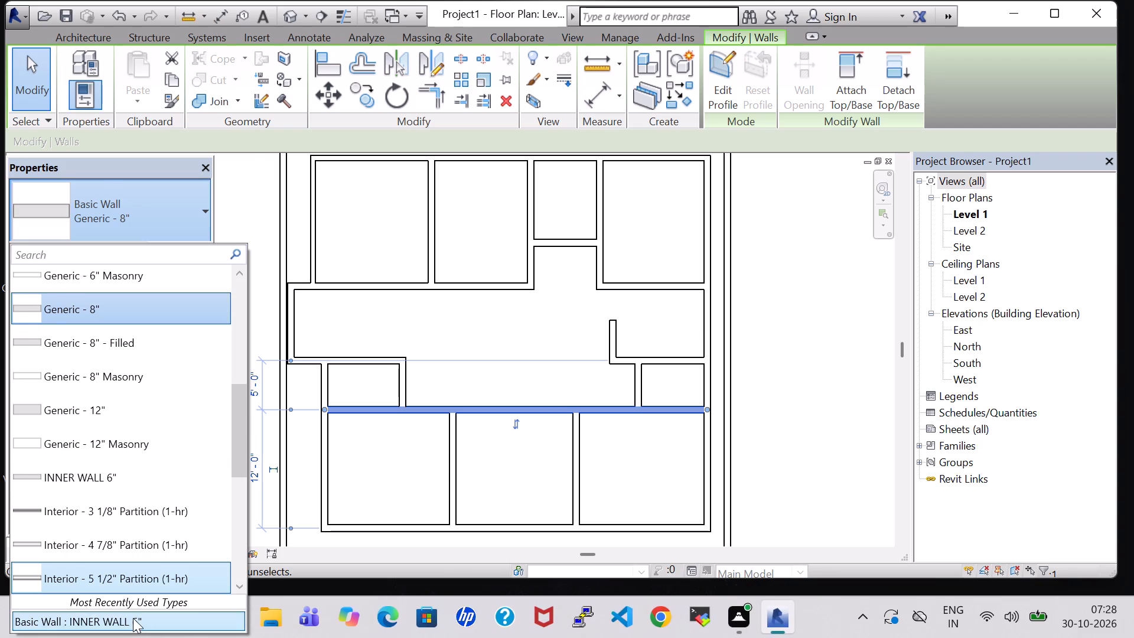
{"action": "left_click", "coordinate": [133, 618]}
Change the shared south wall of the two western upper rooms and the central hall's west wall to INNER WALL 6".
{"action": "left_click", "coordinate": [373, 287]}
{"action": "left_click", "coordinate": [187, 194]}
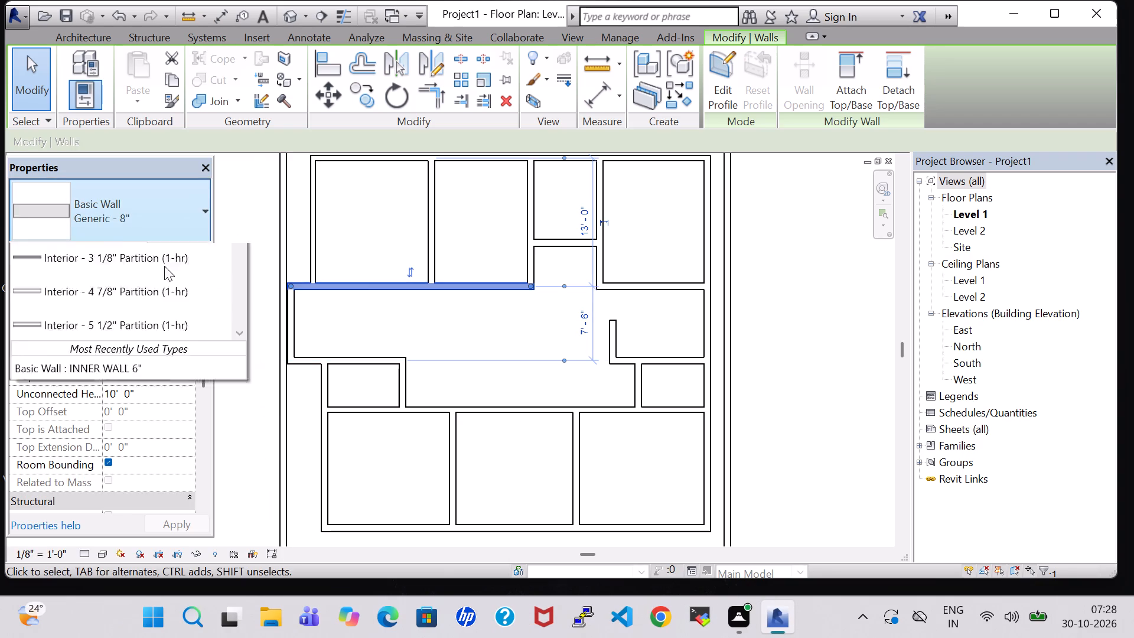
{"action": "left_click", "coordinate": [135, 622]}
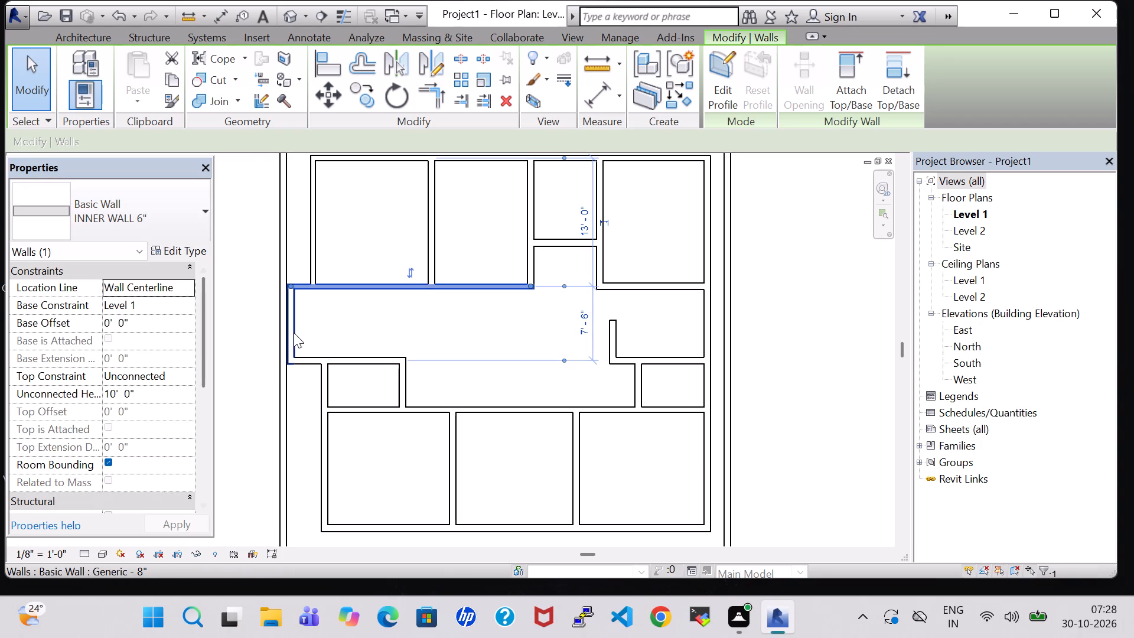
{"action": "left_click", "coordinate": [292, 333]}
{"action": "left_click", "coordinate": [129, 200]}
{"action": "left_click", "coordinate": [152, 628]}
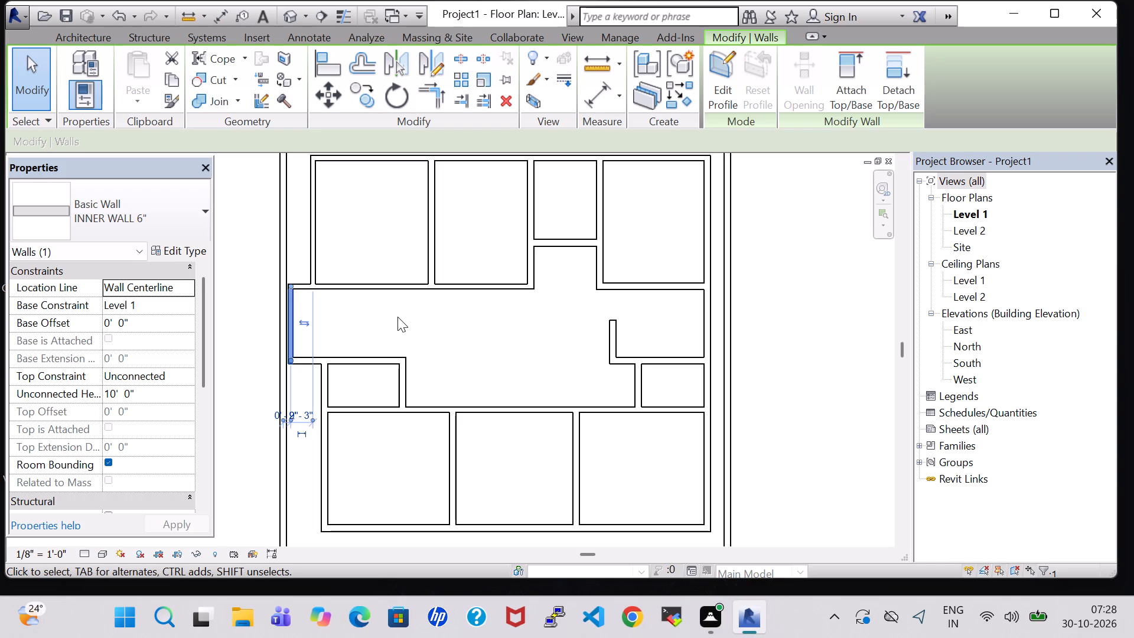
Nudge the central hall's west wall slightly east, away from the outer west wall.
{"action": "key", "text": "Right"}
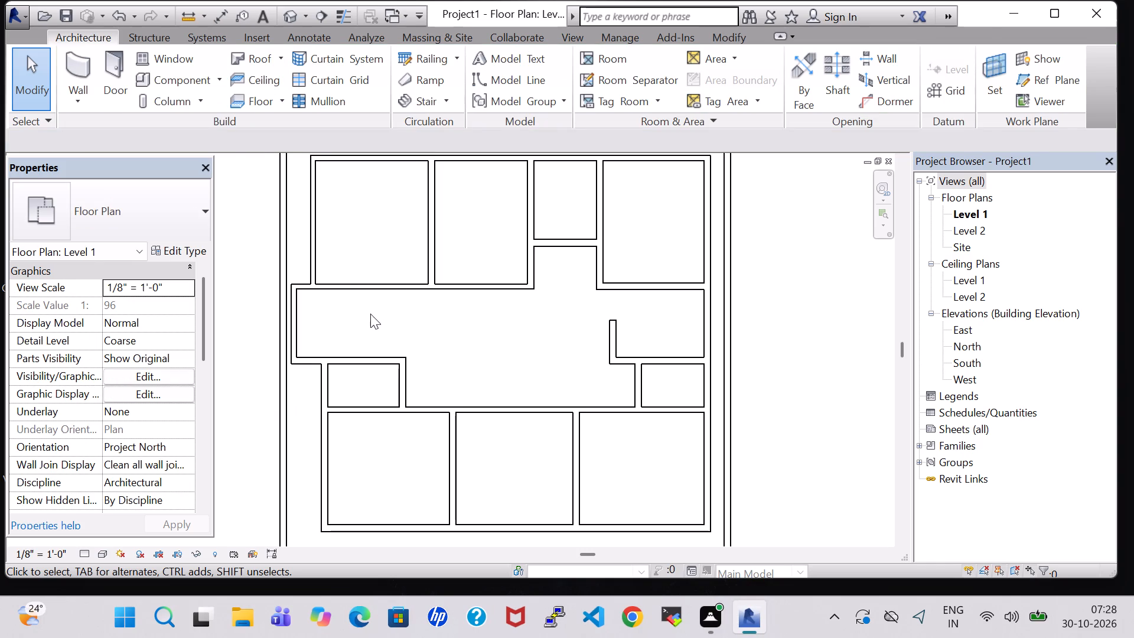
Check the centerline distance between the outer west wall and the central hall's west wall with an aligned dimension.
{"action": "scroll", "coordinate": [364, 314], "scroll_direction": "up", "scroll_amount": 6}
{"action": "middle_click_drag", "start_coordinate": [364, 314], "coordinate": [544, 347]}
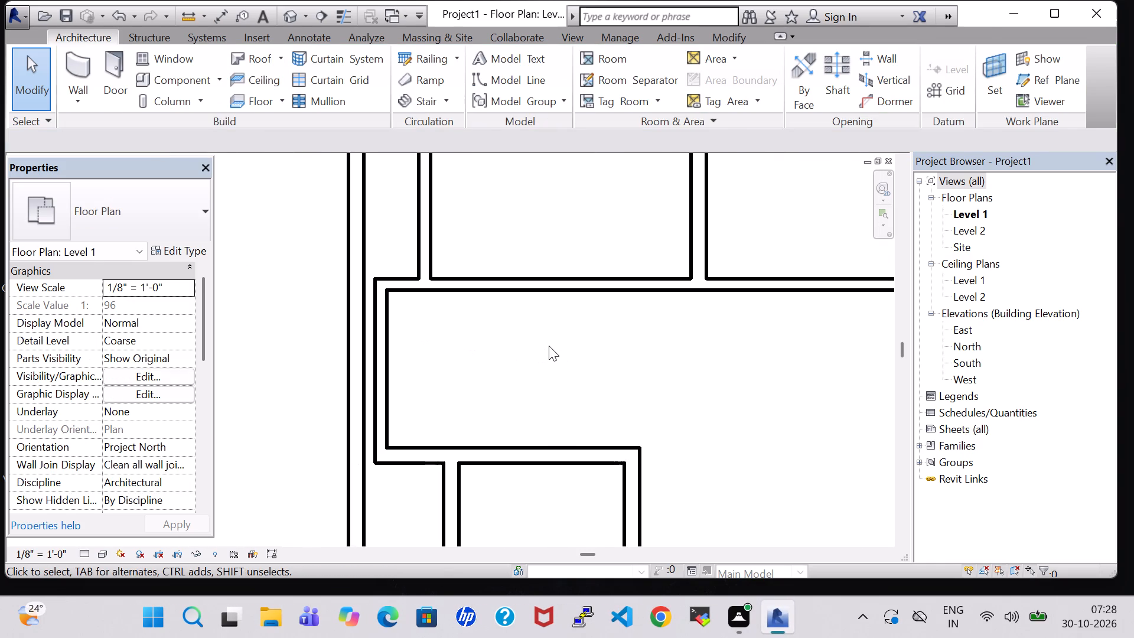
{"action": "type", "text": "DI"}
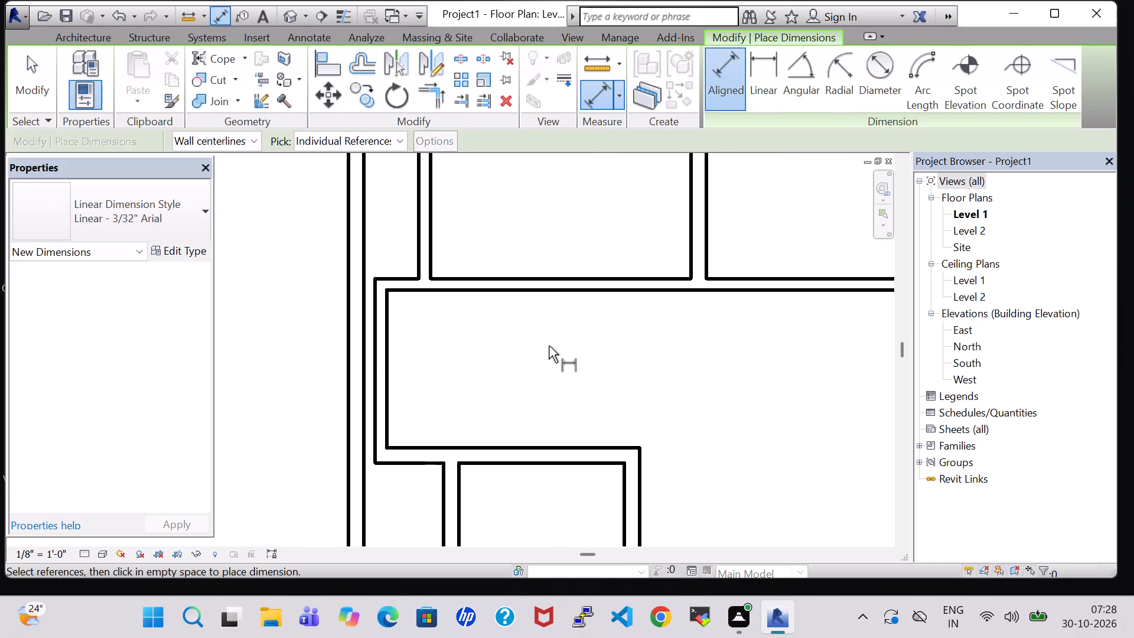
{"action": "left_click", "coordinate": [356, 354]}
{"action": "left_click", "coordinate": [380, 357]}
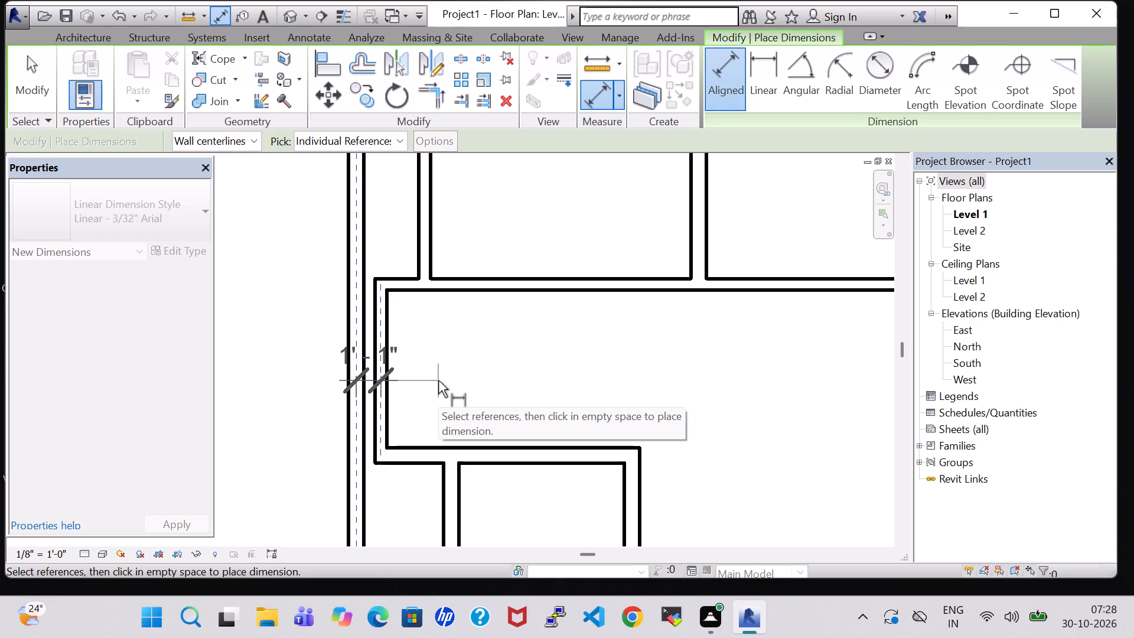
{"action": "key", "text": "Escape"}
{"action": "key", "text": "Escape"}
Change the hall's southwest wall, the lower rooms' west wall and the small western room's east wall to the INNER WALL 6" type.
{"action": "scroll", "coordinate": [438, 380], "scroll_direction": "down", "scroll_amount": 3}
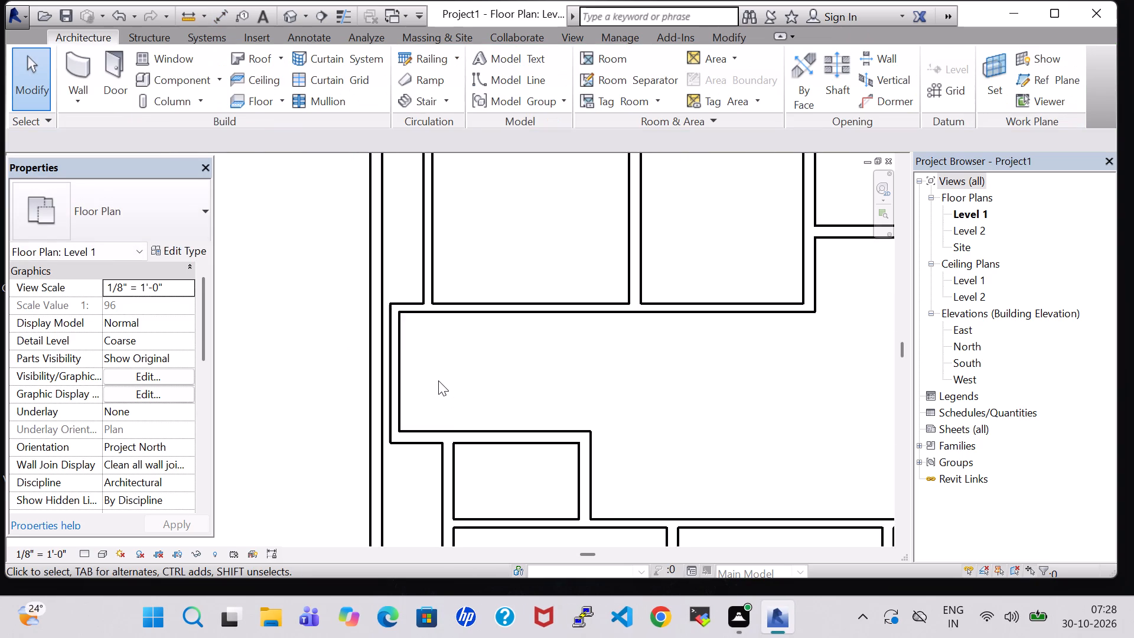
{"action": "scroll", "coordinate": [438, 380], "scroll_direction": "down", "scroll_amount": 2}
{"action": "middle_click_drag", "start_coordinate": [438, 380], "coordinate": [396, 320]}
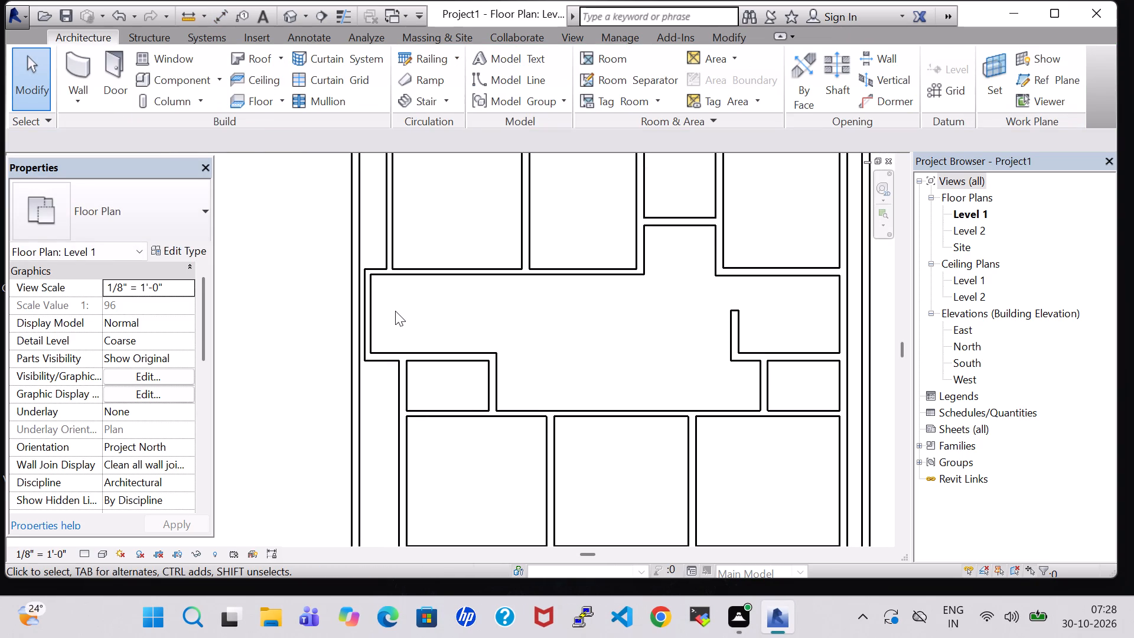
{"action": "scroll", "coordinate": [395, 311], "scroll_direction": "down", "scroll_amount": 2}
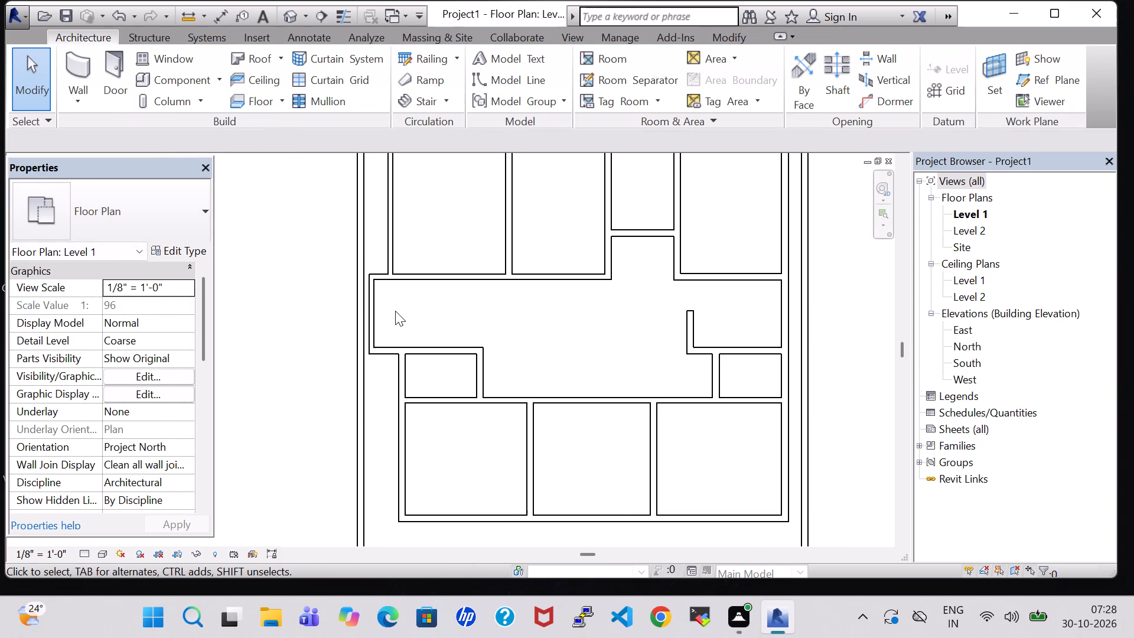
{"action": "left_click", "coordinate": [453, 348]}
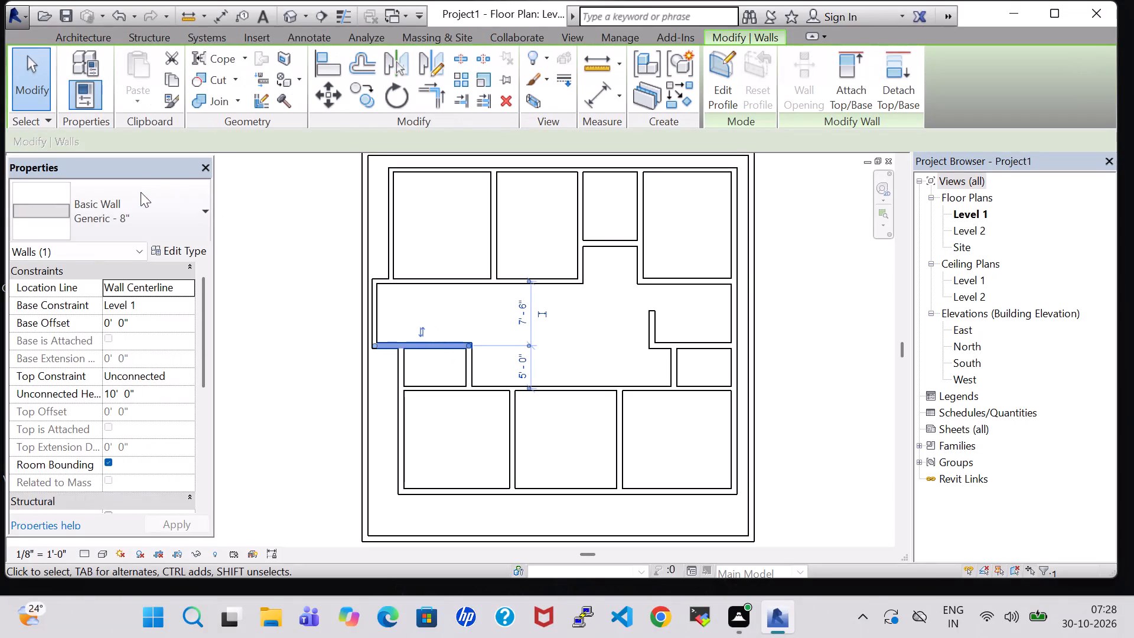
{"action": "left_click", "coordinate": [140, 196]}
{"action": "left_click", "coordinate": [153, 626]}
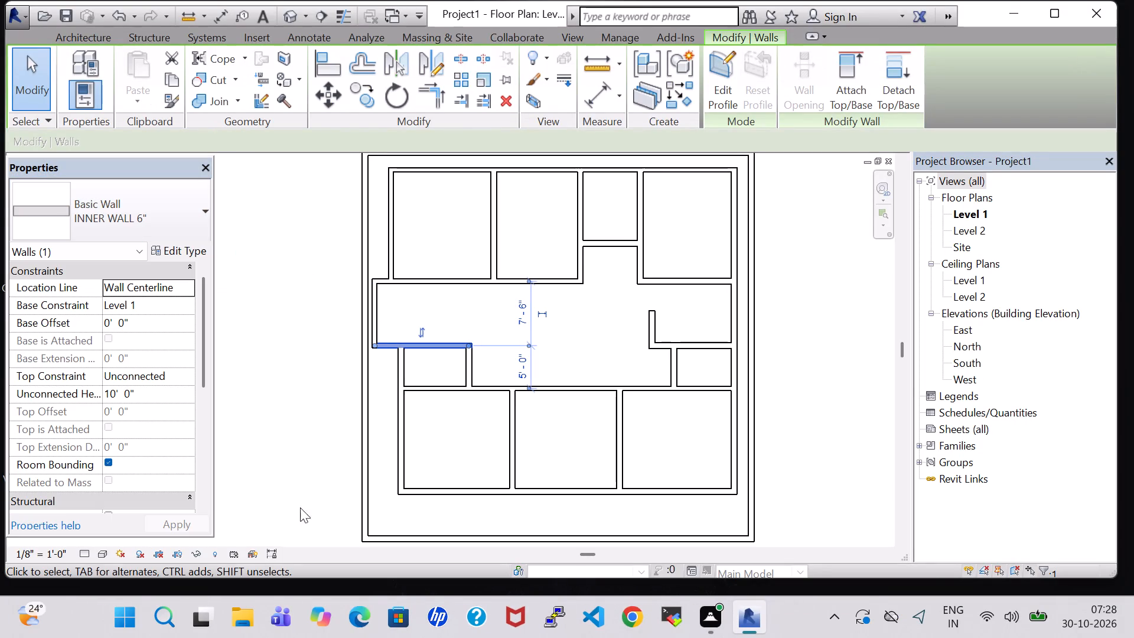
{"action": "left_click", "coordinate": [395, 373]}
{"action": "left_click", "coordinate": [101, 213]}
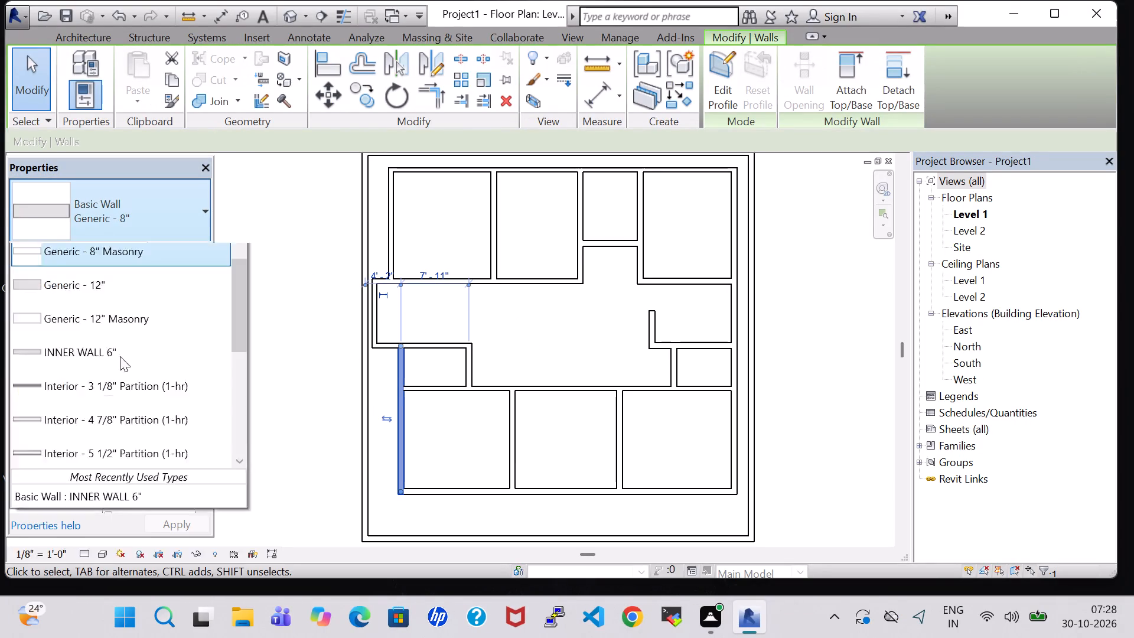
{"action": "left_click", "coordinate": [145, 620]}
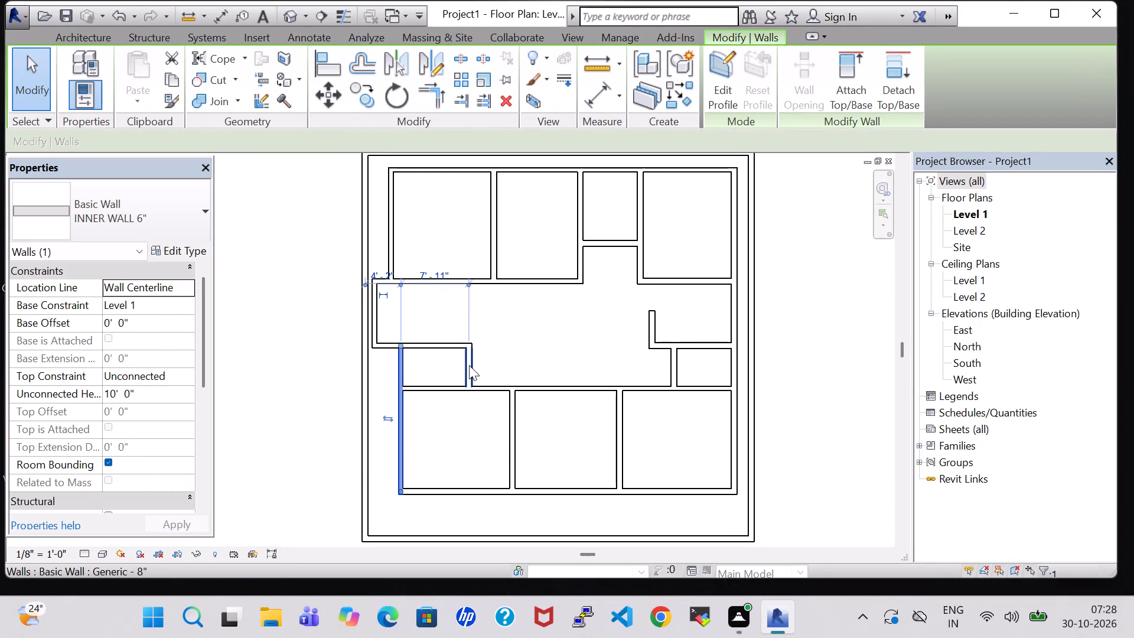
{"action": "left_click", "coordinate": [469, 365]}
{"action": "left_click", "coordinate": [151, 229]}
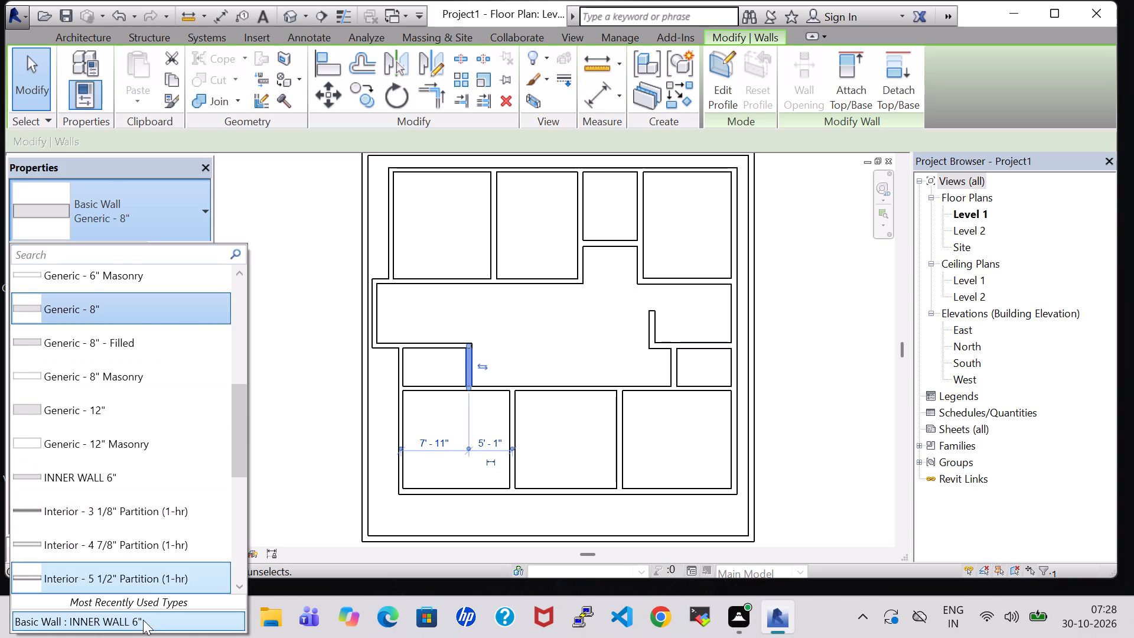
{"action": "left_click", "coordinate": [143, 620]}
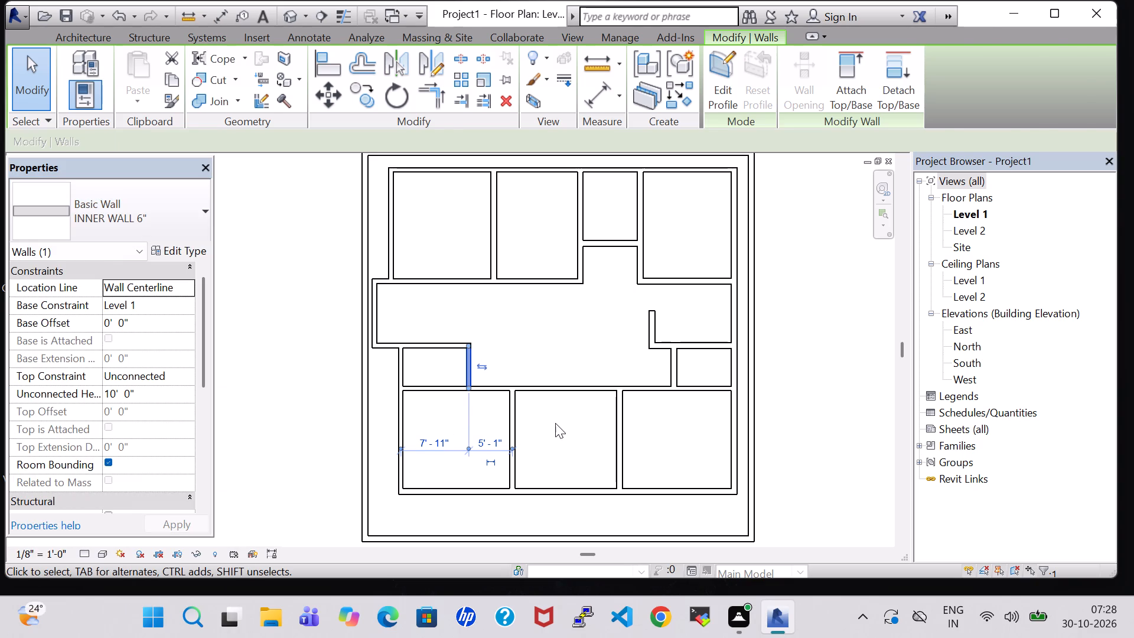
{"action": "left_click", "coordinate": [555, 423]}
Change the small upper room's south and east walls and the easternmost upper room's south wall to the INNER WALL 6" type.
{"action": "left_click", "coordinate": [509, 282]}
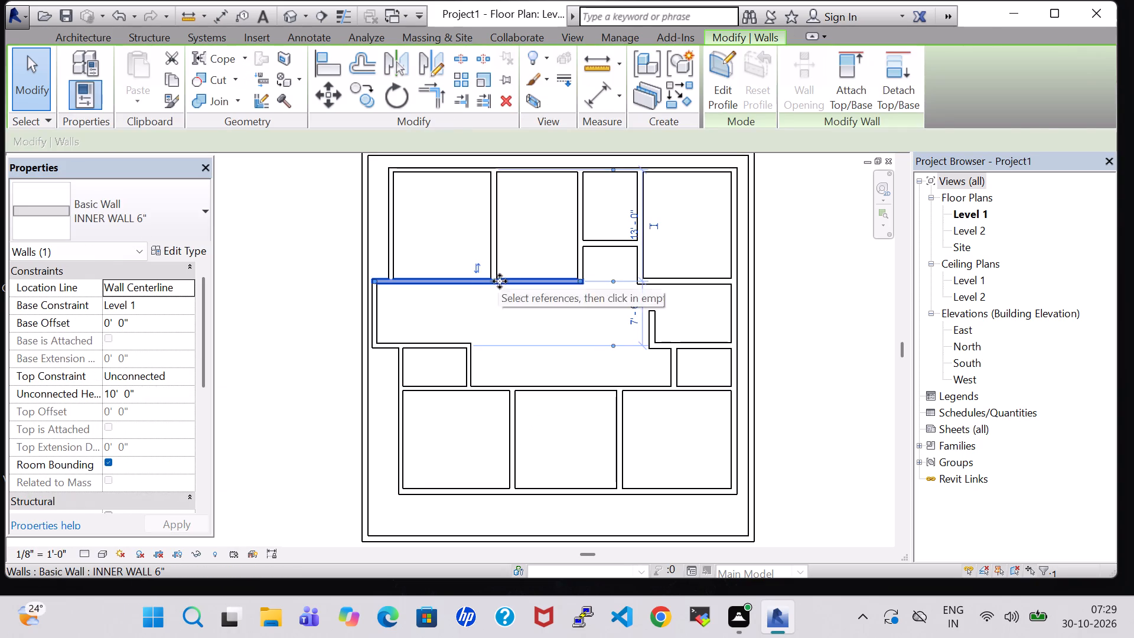
{"action": "left_click", "coordinate": [614, 325]}
{"action": "left_click", "coordinate": [611, 242]}
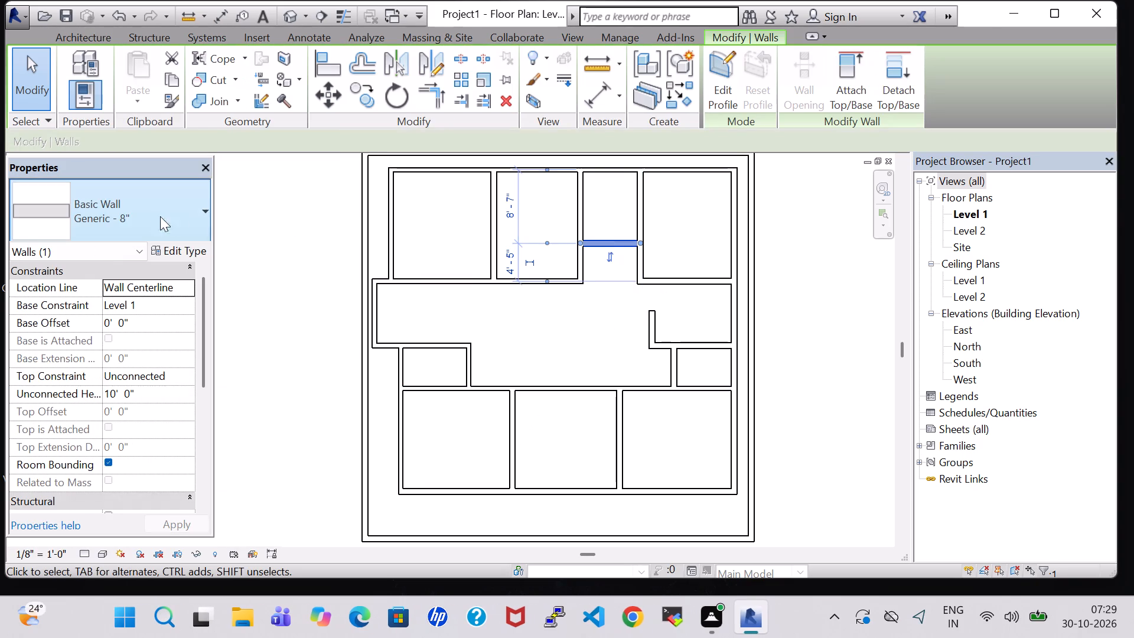
{"action": "left_click", "coordinate": [151, 216]}
{"action": "left_click", "coordinate": [141, 614]}
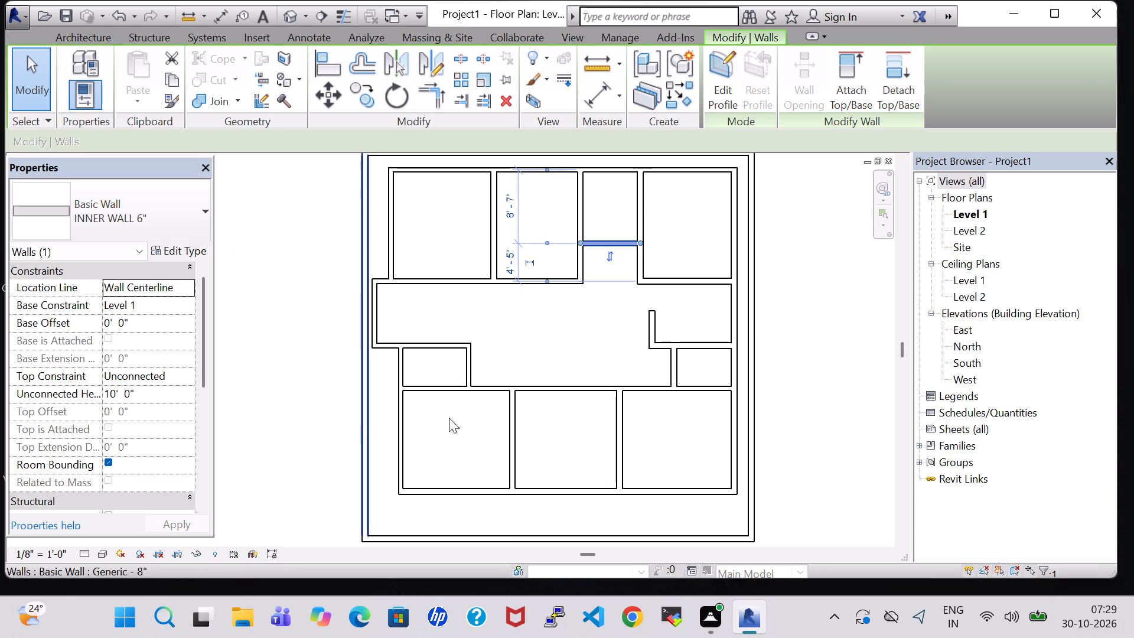
{"action": "left_click", "coordinate": [569, 365]}
{"action": "left_click", "coordinate": [634, 235]}
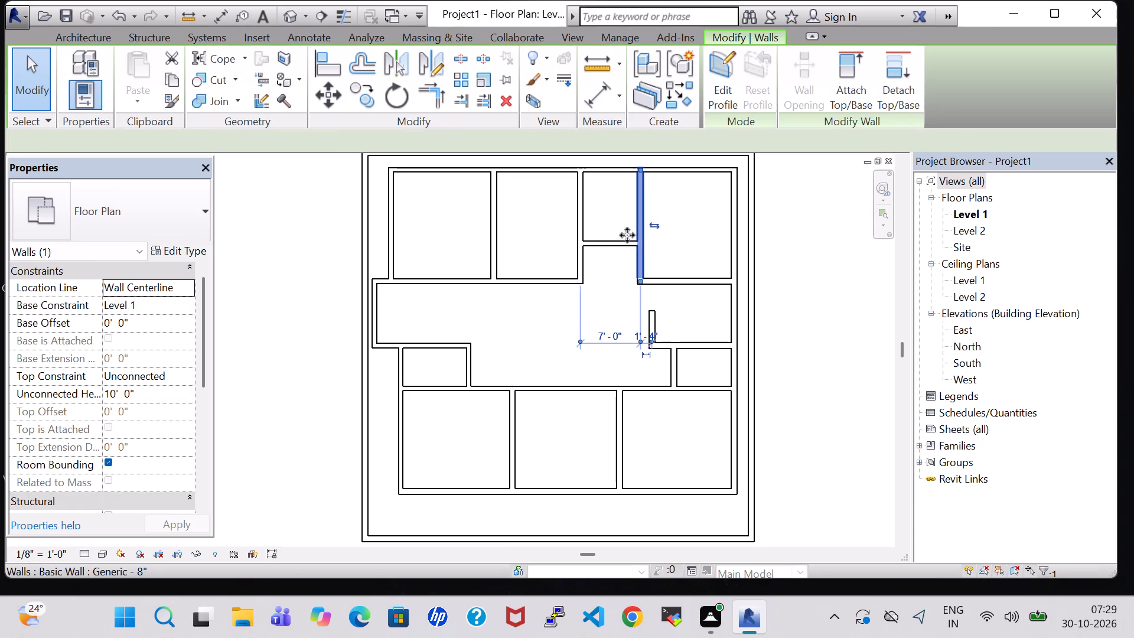
{"action": "left_click", "coordinate": [175, 195]}
{"action": "left_click", "coordinate": [108, 623]}
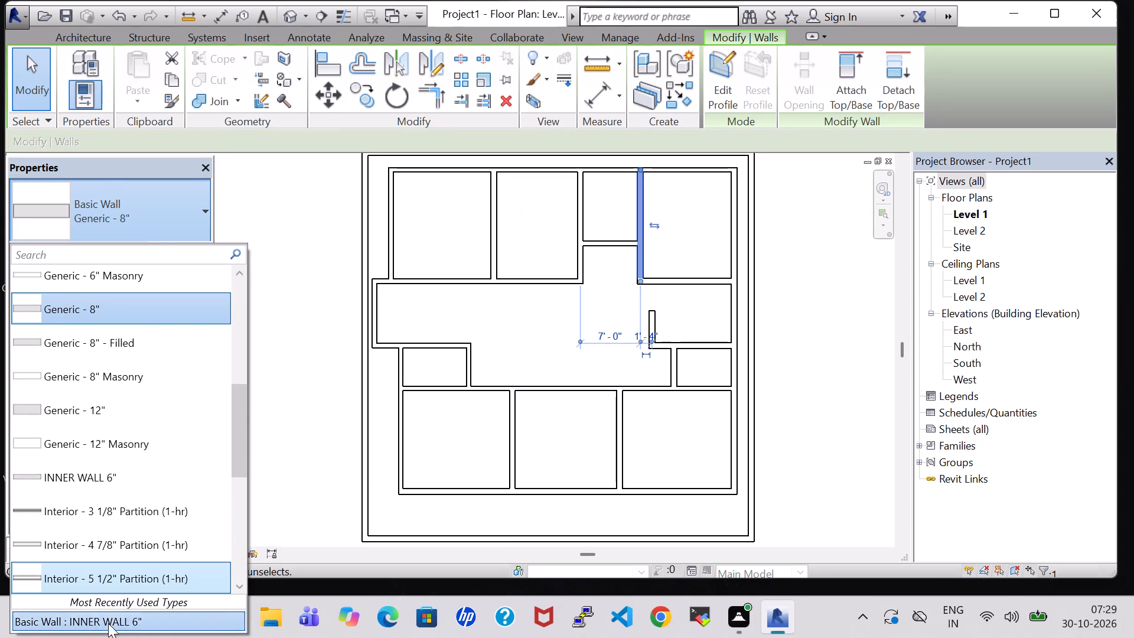
{"action": "left_click", "coordinate": [664, 286]}
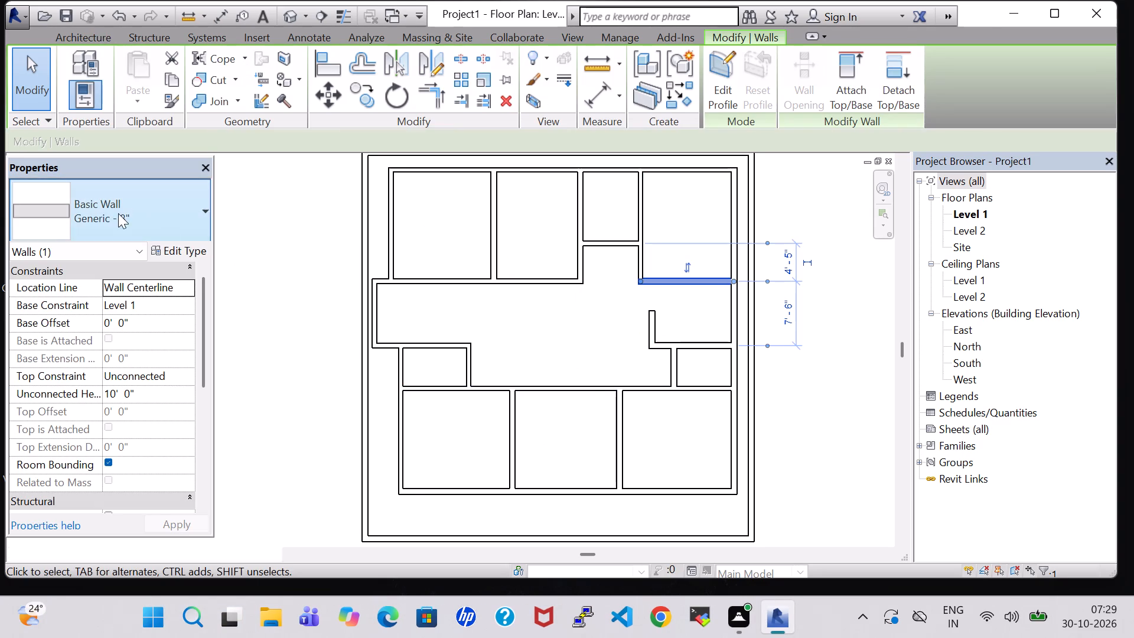
{"action": "left_click", "coordinate": [118, 213]}
{"action": "left_click", "coordinate": [132, 620]}
{"action": "left_click", "coordinate": [597, 327]}
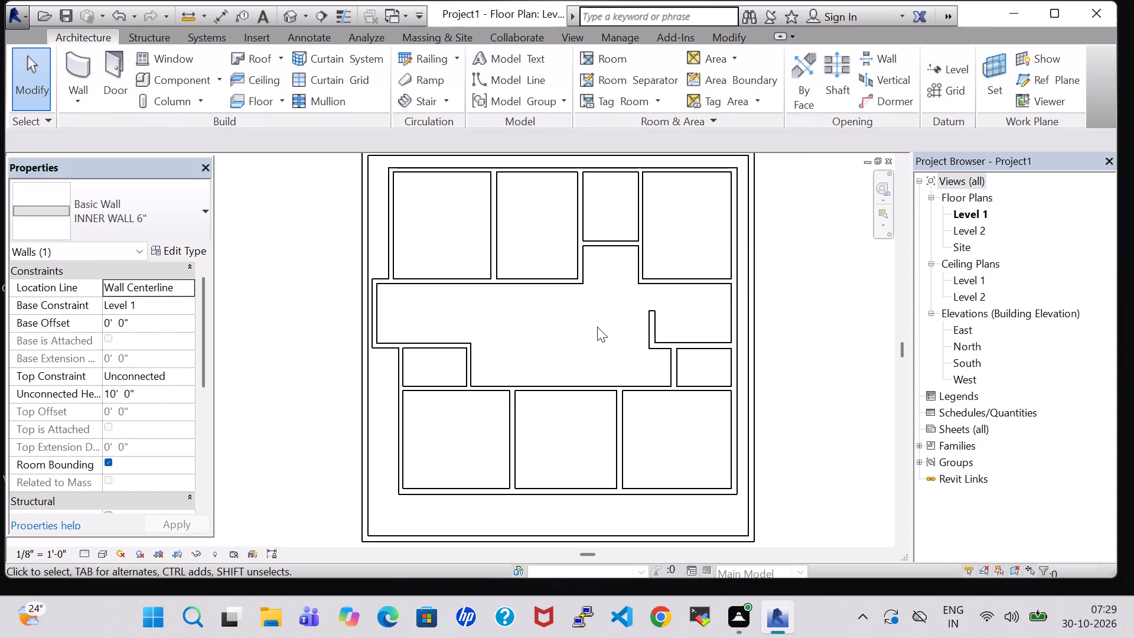
Change the small upper room's west wall and the partition between the two western upper rooms to the INNER WALL 6" type.
{"action": "left_click", "coordinate": [582, 265]}
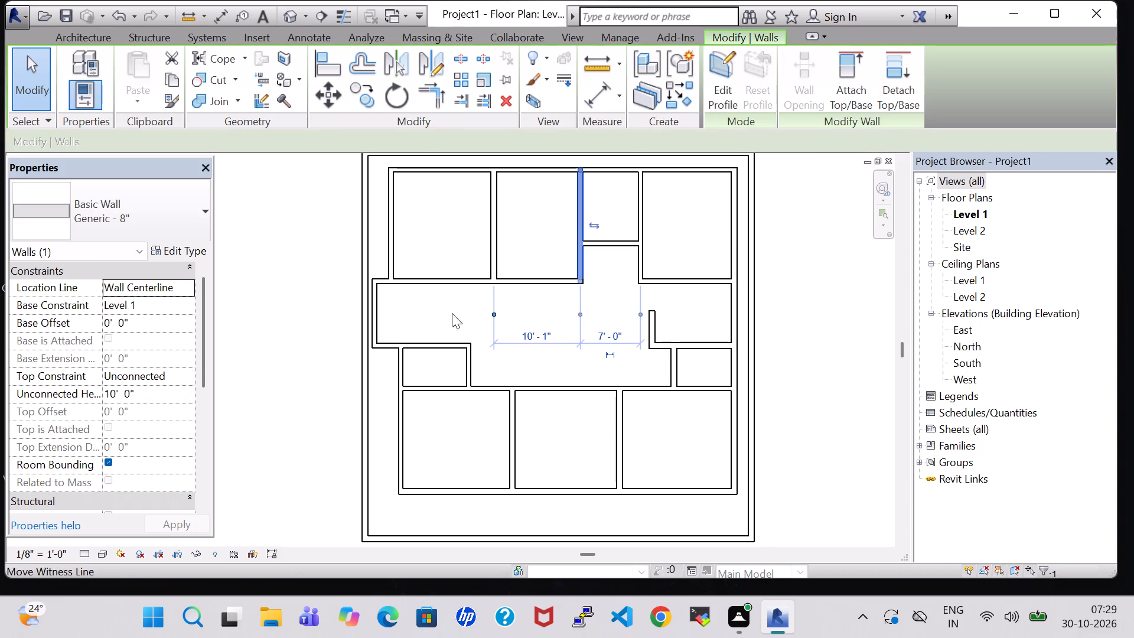
{"action": "left_click", "coordinate": [139, 193]}
{"action": "left_click", "coordinate": [149, 622]}
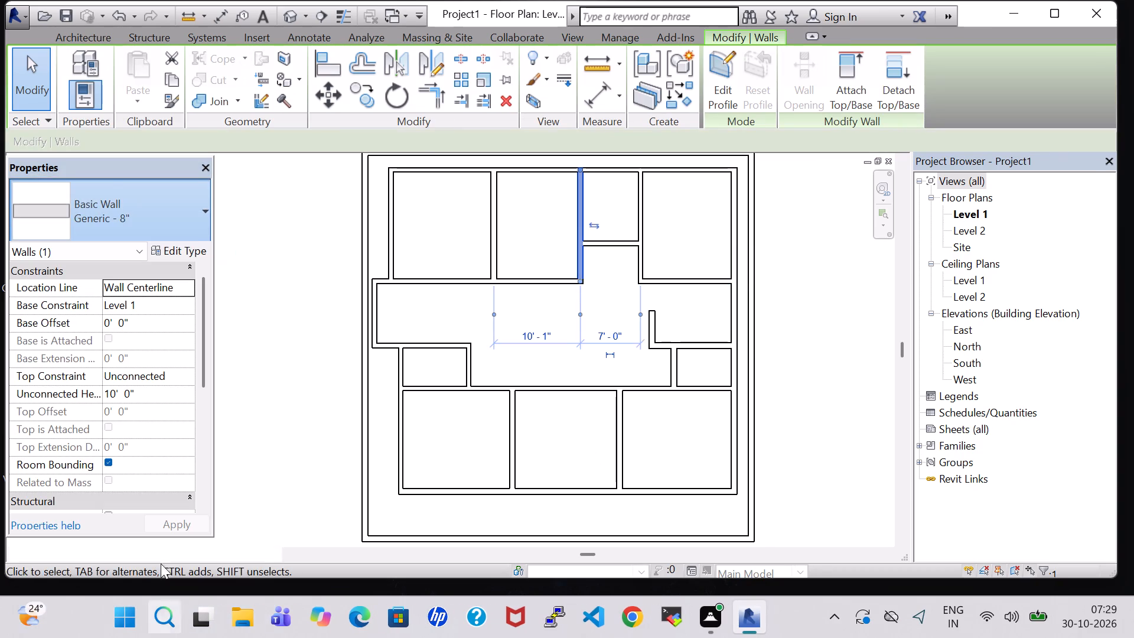
{"action": "left_click", "coordinate": [496, 251]}
{"action": "left_click", "coordinate": [162, 197]}
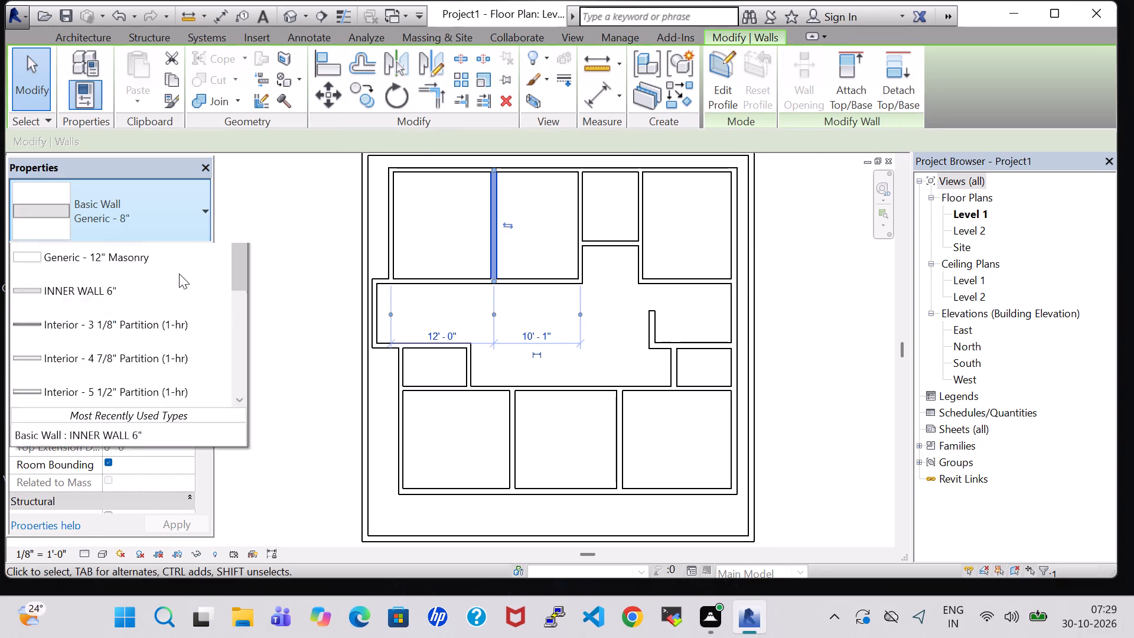
{"action": "left_click", "coordinate": [159, 623]}
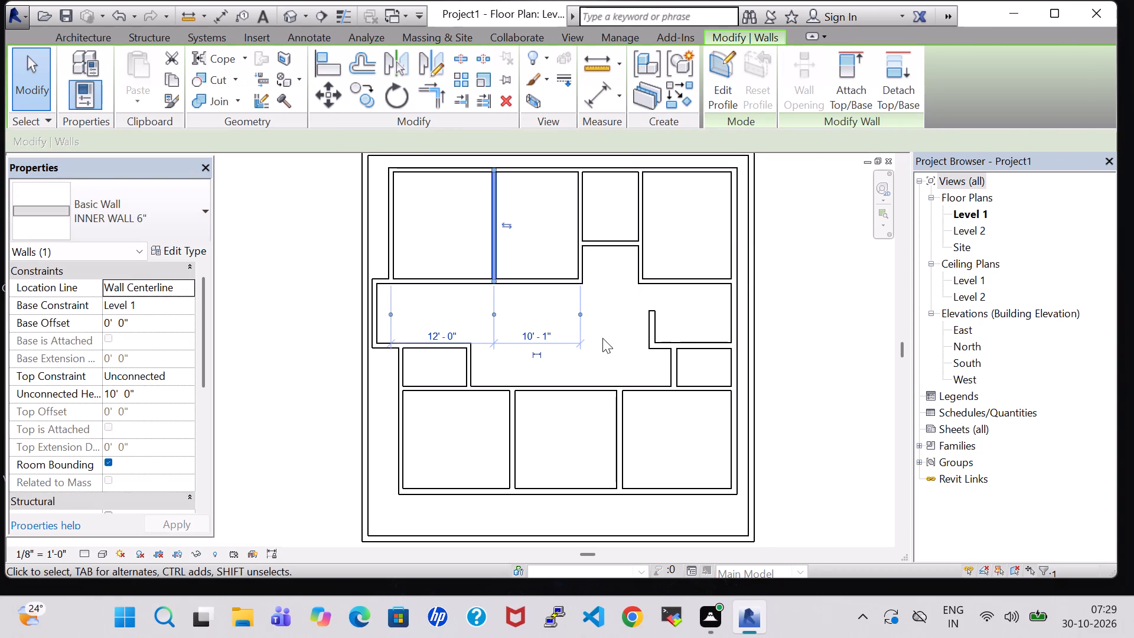
{"action": "left_click", "coordinate": [602, 338]}
{"action": "left_click", "coordinate": [685, 284]}
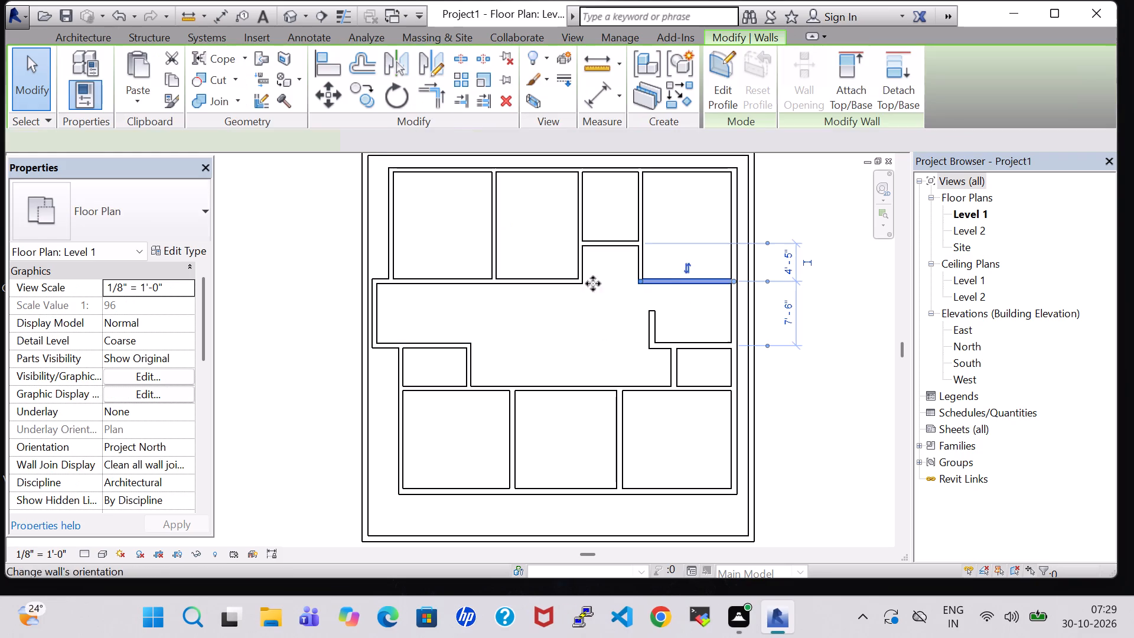
{"action": "left_click", "coordinate": [548, 285]}
{"action": "left_click", "coordinate": [516, 313]}
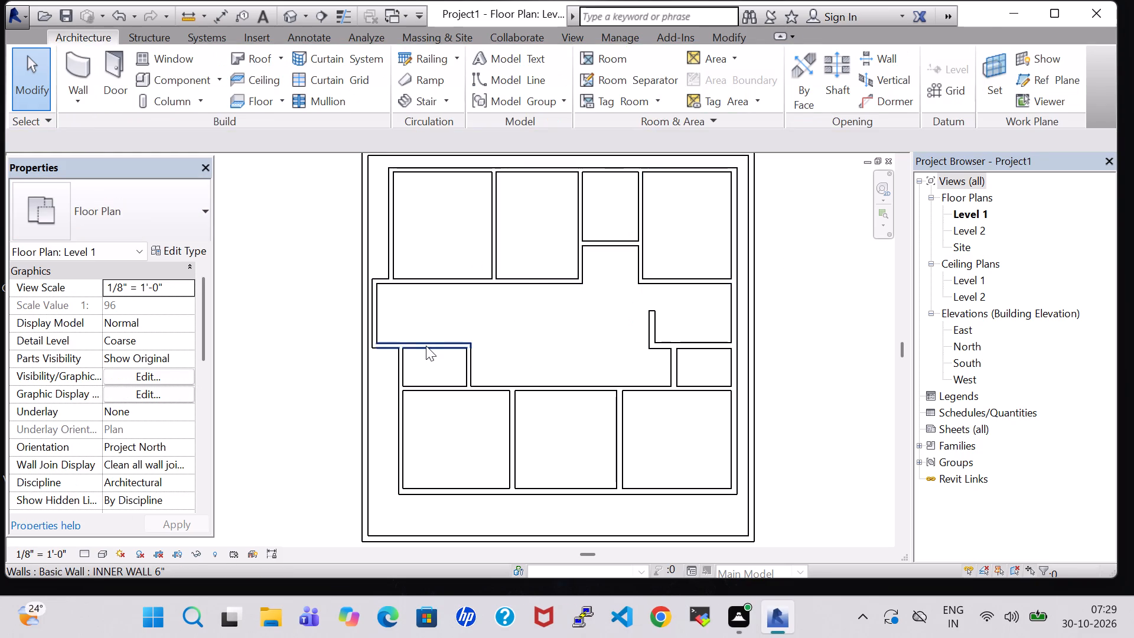
{"action": "left_click", "coordinate": [426, 346]}
{"action": "left_click", "coordinate": [596, 326]}
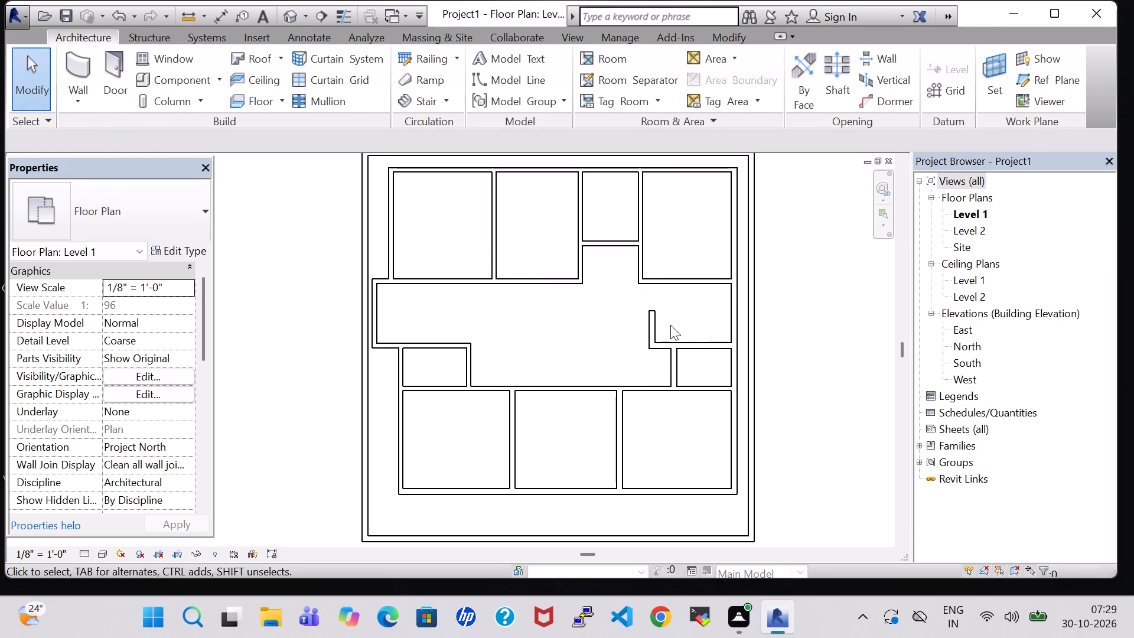
Change the hall's short eastern stub wall, its southeast wall and the small eastern room's west wall to the INNER WALL 6" type.
{"action": "left_click", "coordinate": [653, 322]}
{"action": "left_click", "coordinate": [142, 223]}
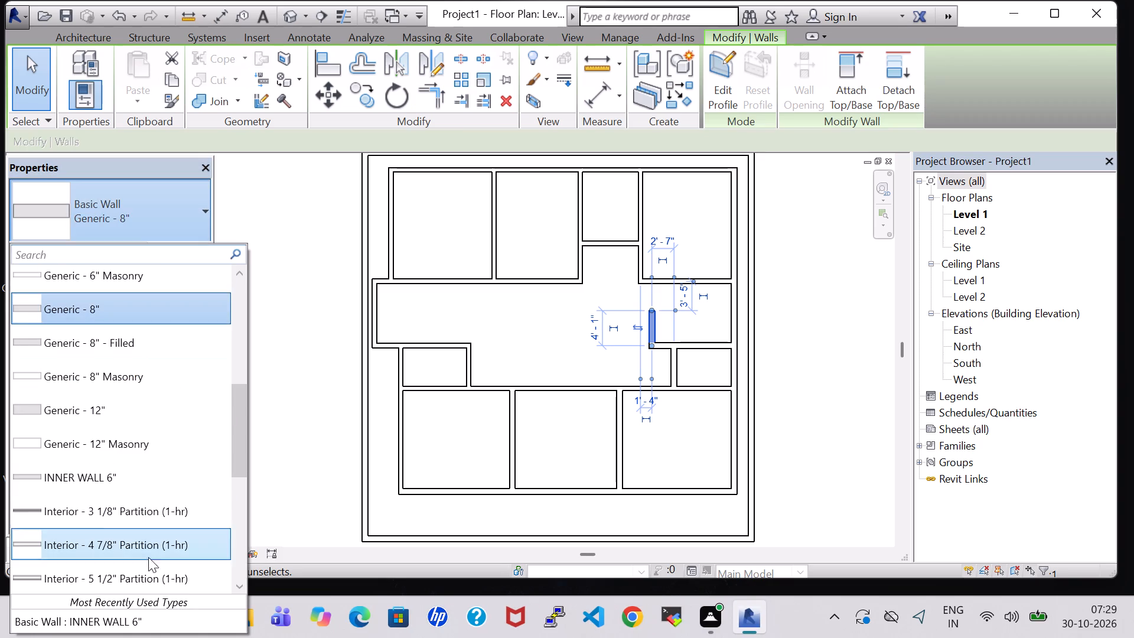
{"action": "left_click", "coordinate": [151, 624]}
{"action": "left_click", "coordinate": [694, 345]}
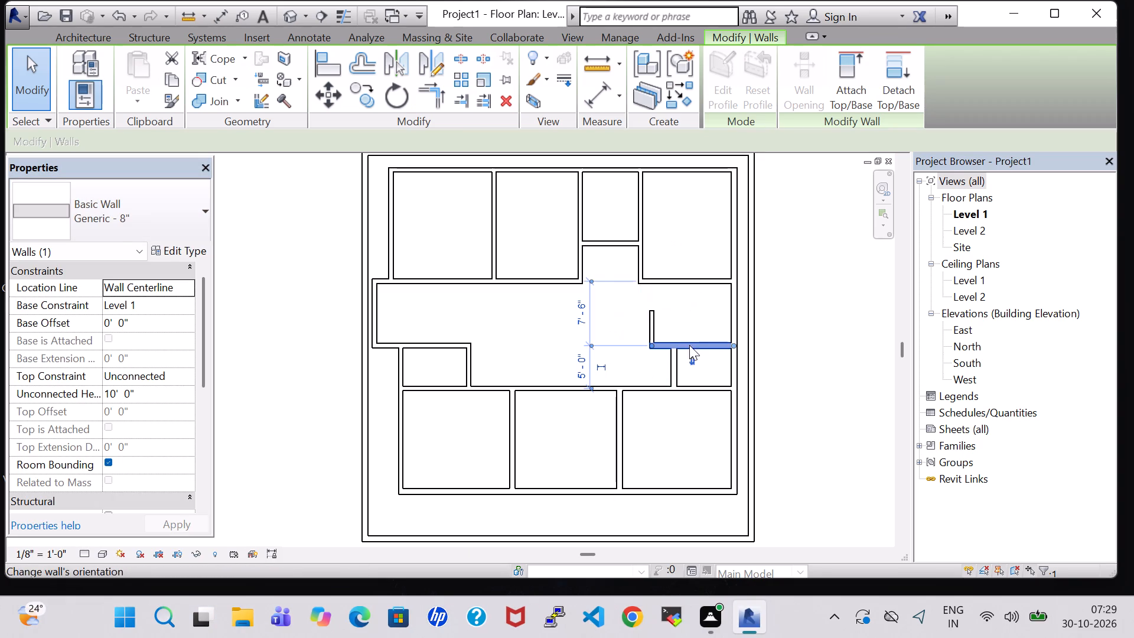
{"action": "left_click", "coordinate": [96, 223]}
{"action": "left_click", "coordinate": [110, 620]}
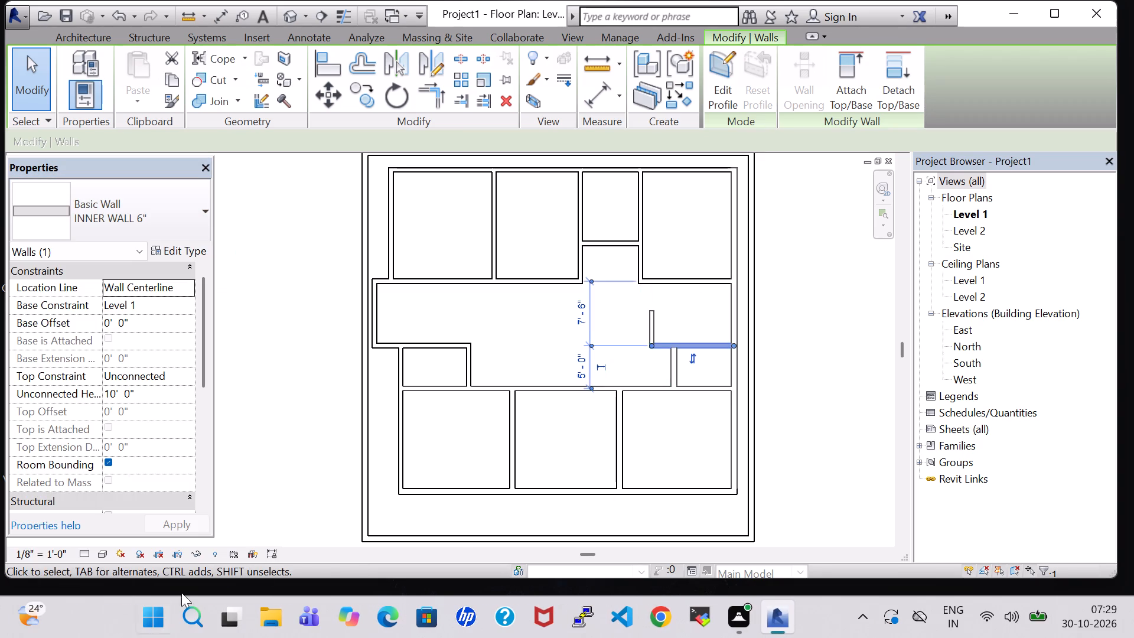
{"action": "left_click", "coordinate": [677, 366]}
{"action": "left_click", "coordinate": [98, 209]}
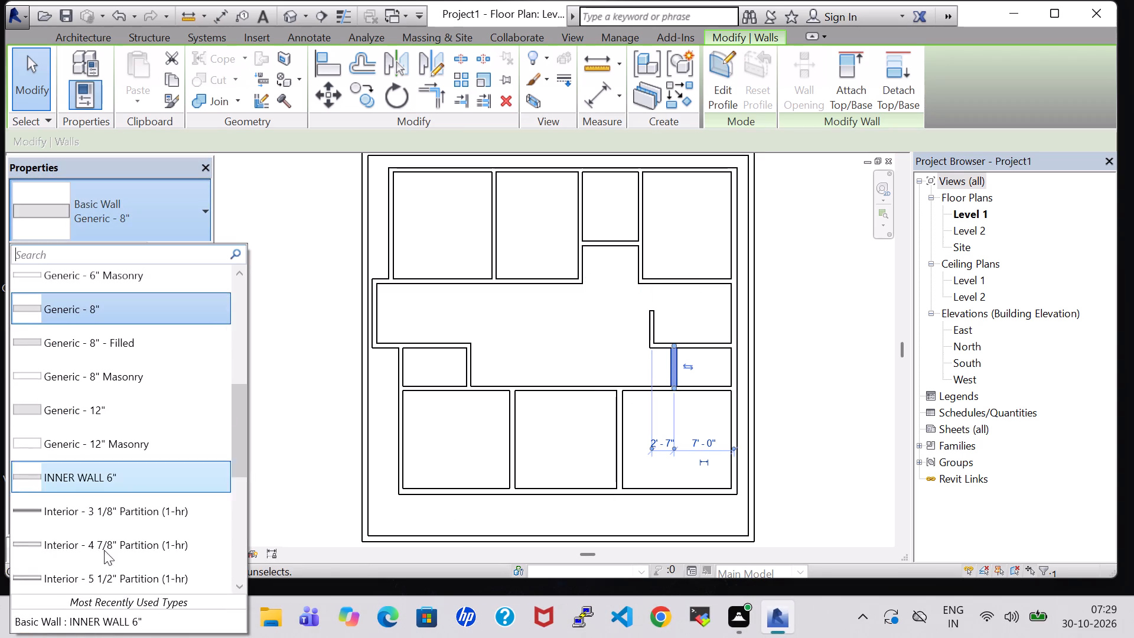
{"action": "left_click", "coordinate": [115, 629]}
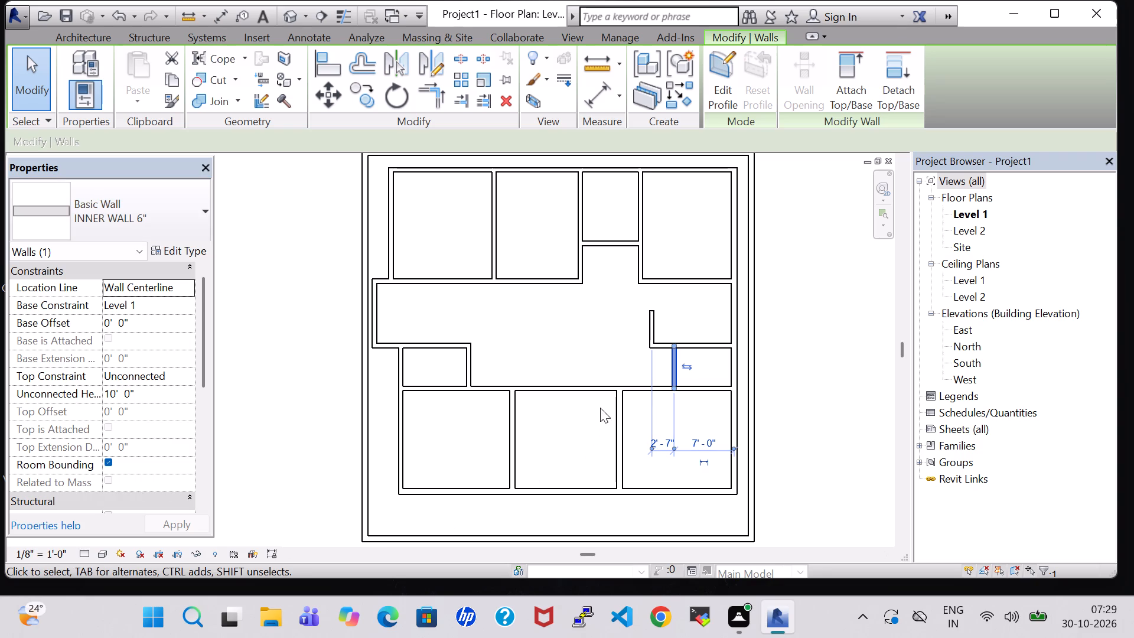
Change the two partitions between the three large lower rooms to the INNER WALL 6" type.
{"action": "left_click", "coordinate": [624, 413]}
{"action": "left_click", "coordinate": [152, 237]}
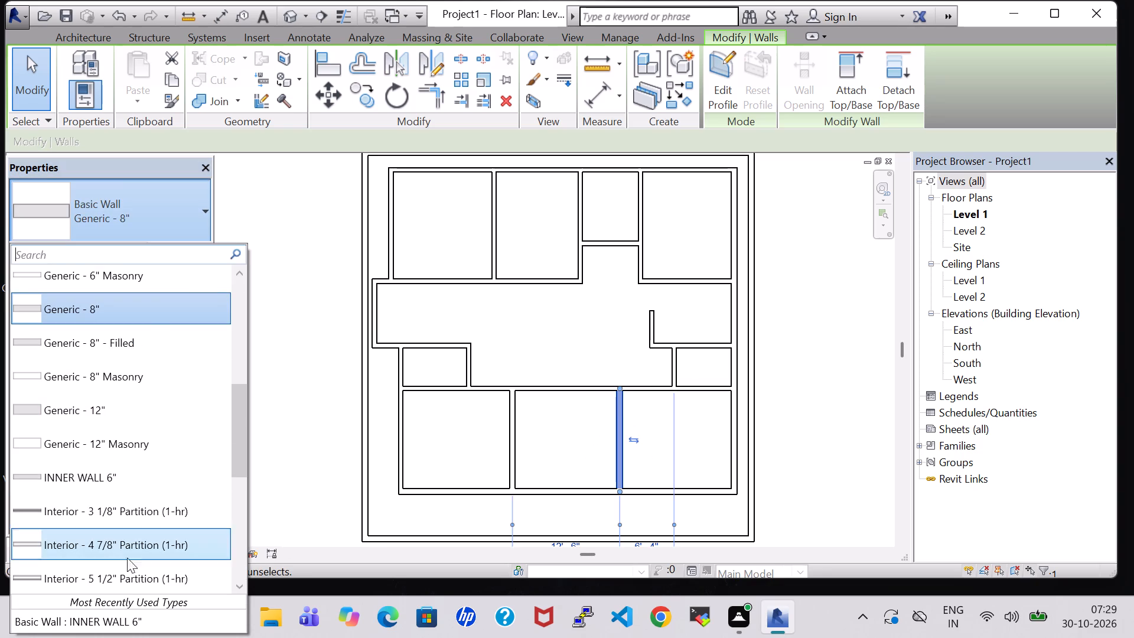
{"action": "left_click", "coordinate": [126, 623]}
{"action": "left_click", "coordinate": [520, 421]}
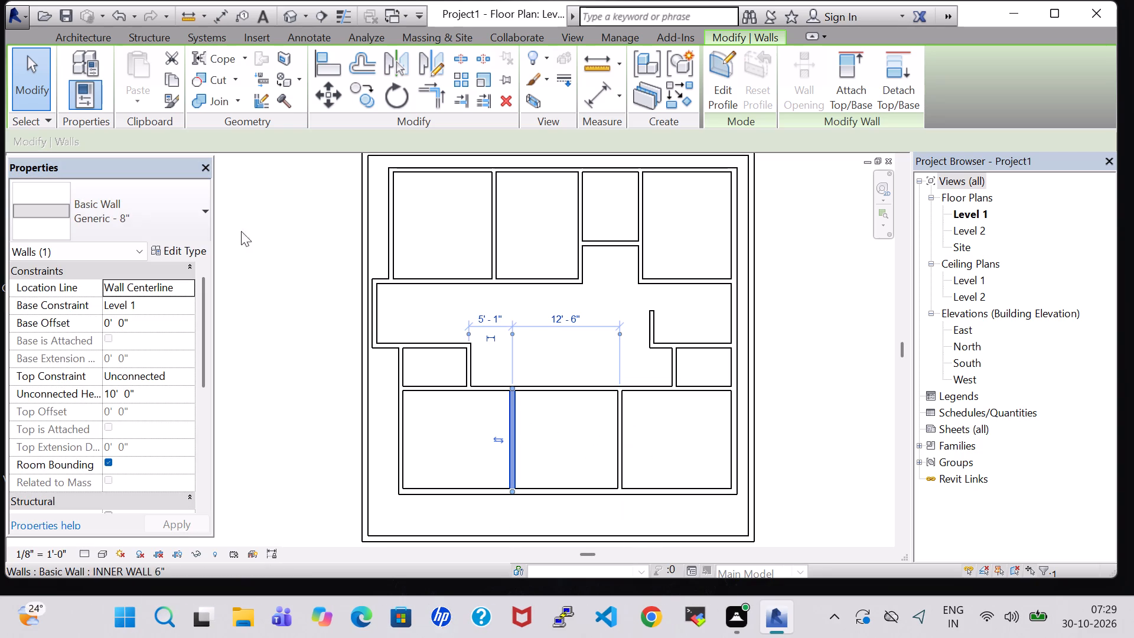
{"action": "left_click", "coordinate": [166, 190]}
{"action": "left_click", "coordinate": [152, 621]}
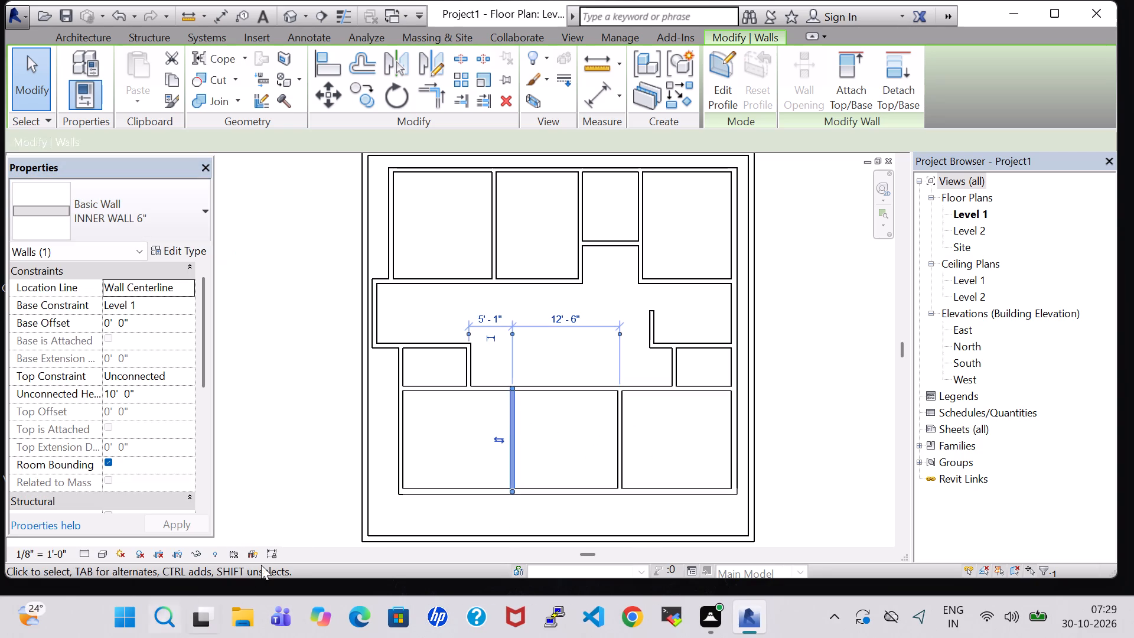
Change the long south wall of the three large lower rooms to the INNER WALL 6" type.
{"action": "left_click", "coordinate": [458, 434]}
{"action": "left_click", "coordinate": [470, 499]}
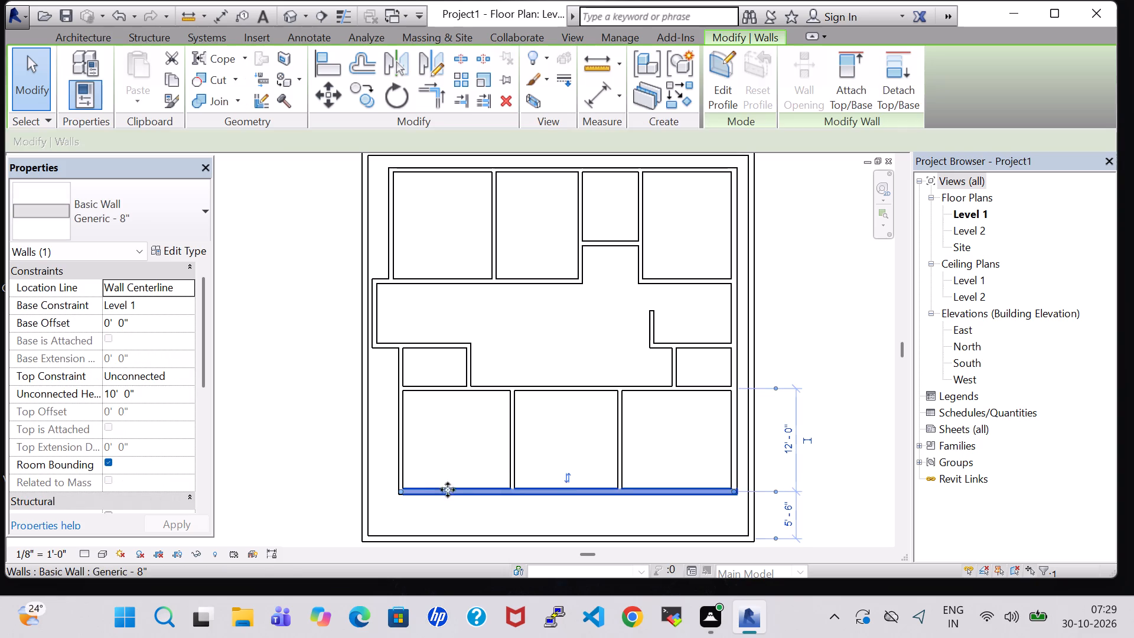
{"action": "left_click", "coordinate": [86, 225]}
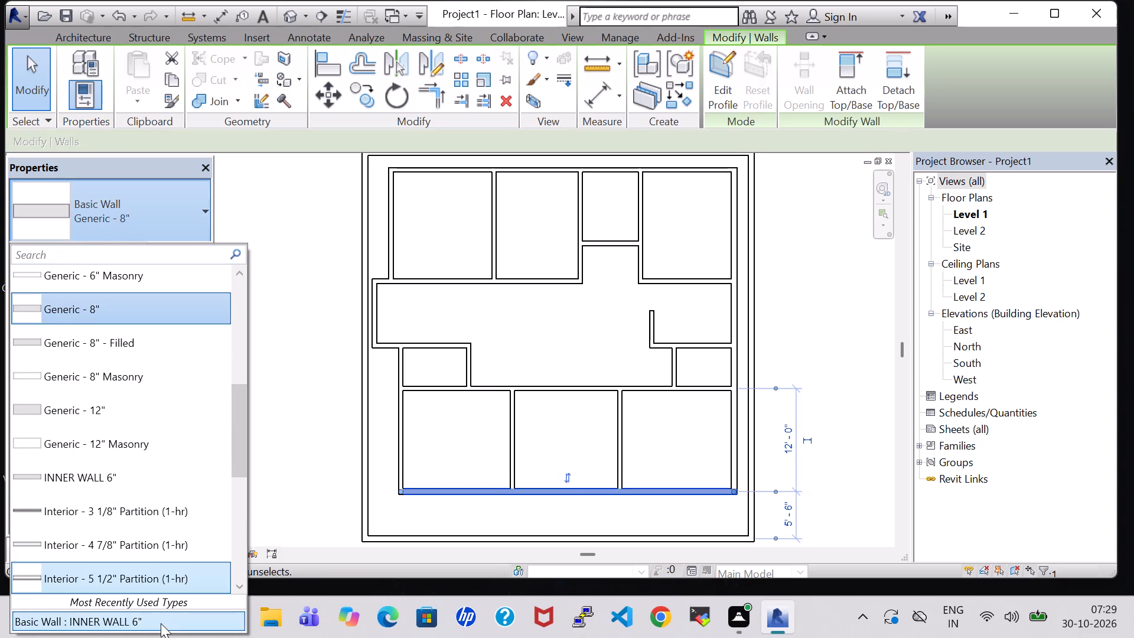
{"action": "left_click", "coordinate": [161, 623]}
{"action": "left_click", "coordinate": [465, 518]}
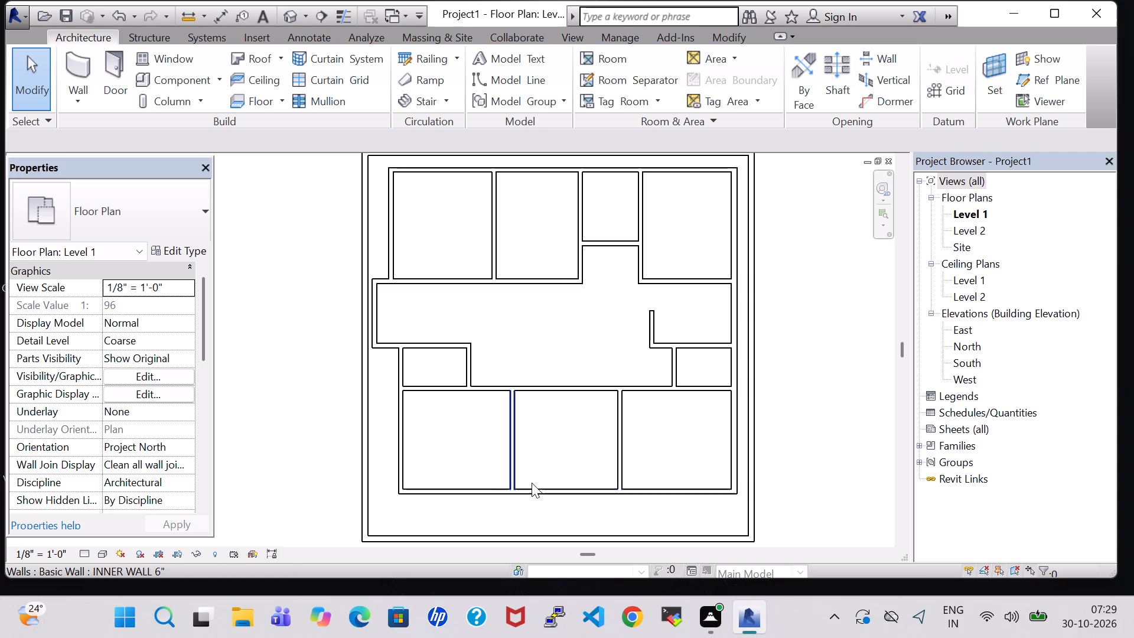
{"action": "scroll", "coordinate": [532, 483], "scroll_direction": "down", "scroll_amount": 2}
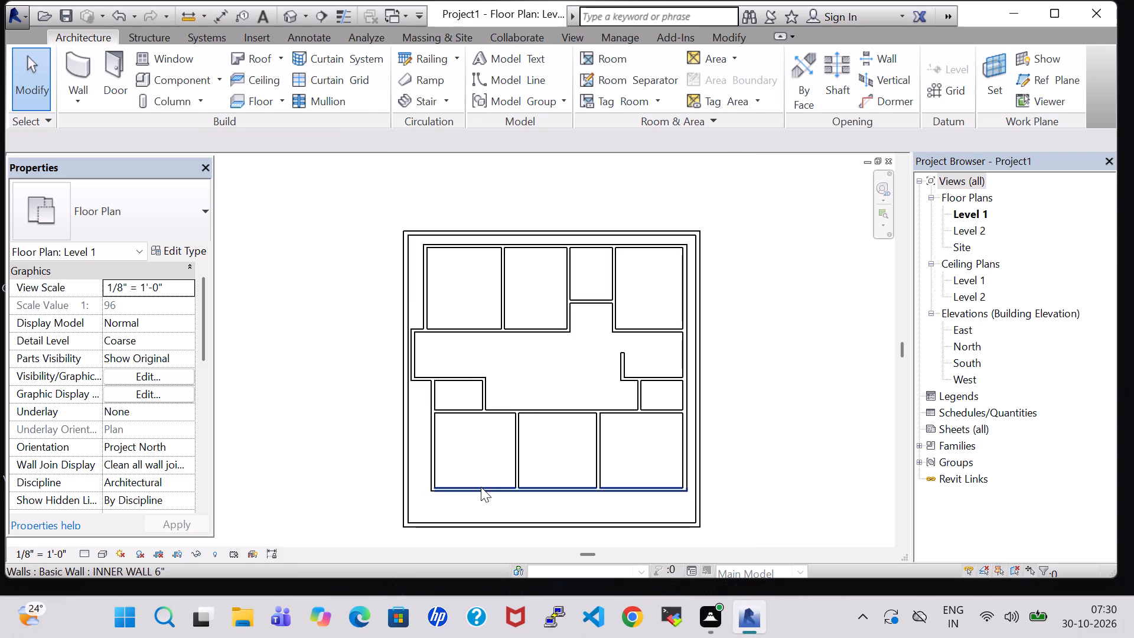
{"action": "left_click", "coordinate": [481, 487]}
{"action": "left_click", "coordinate": [750, 348]}
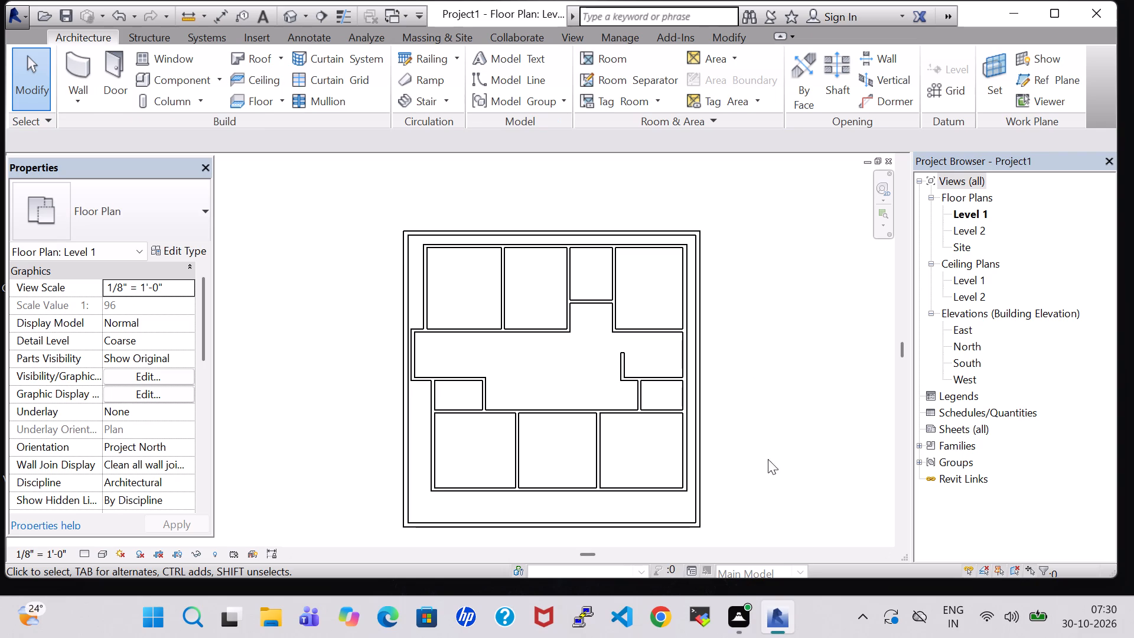
Load the residential door family Door-Exterior-Single-Entry-Half Arch Glass-Wood_Clad in its 36" x 80" type.
{"action": "scroll", "coordinate": [746, 389], "scroll_direction": "up", "scroll_amount": 1}
{"action": "middle_click_drag", "start_coordinate": [746, 389], "coordinate": [791, 386]}
{"action": "scroll", "coordinate": [746, 389], "scroll_direction": "up", "scroll_amount": 1}
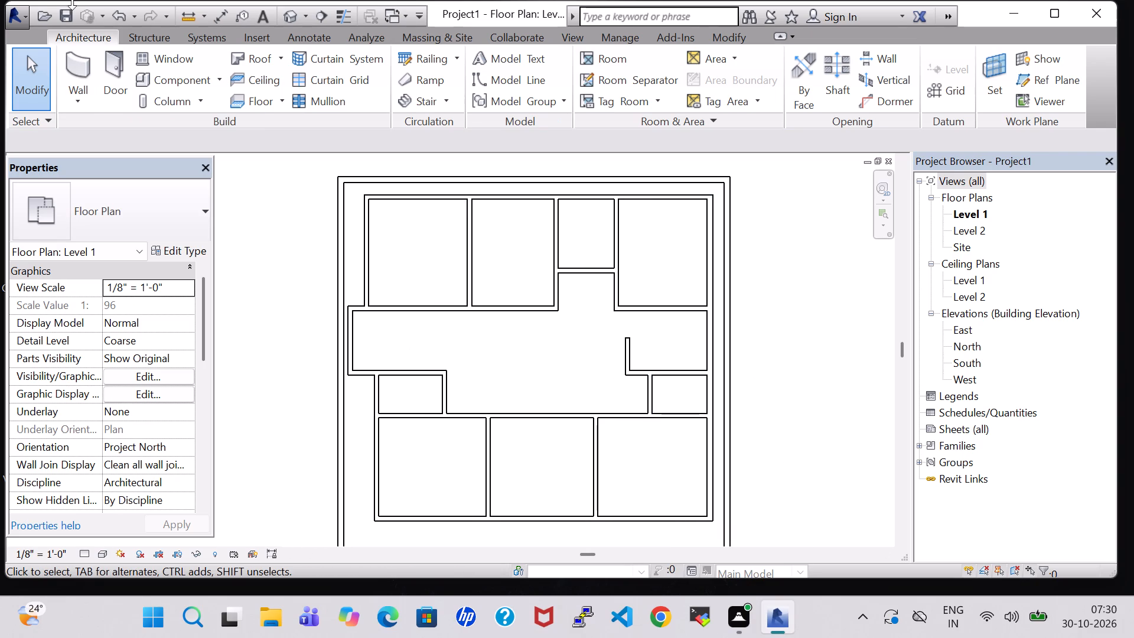
{"action": "left_click", "coordinate": [116, 60]}
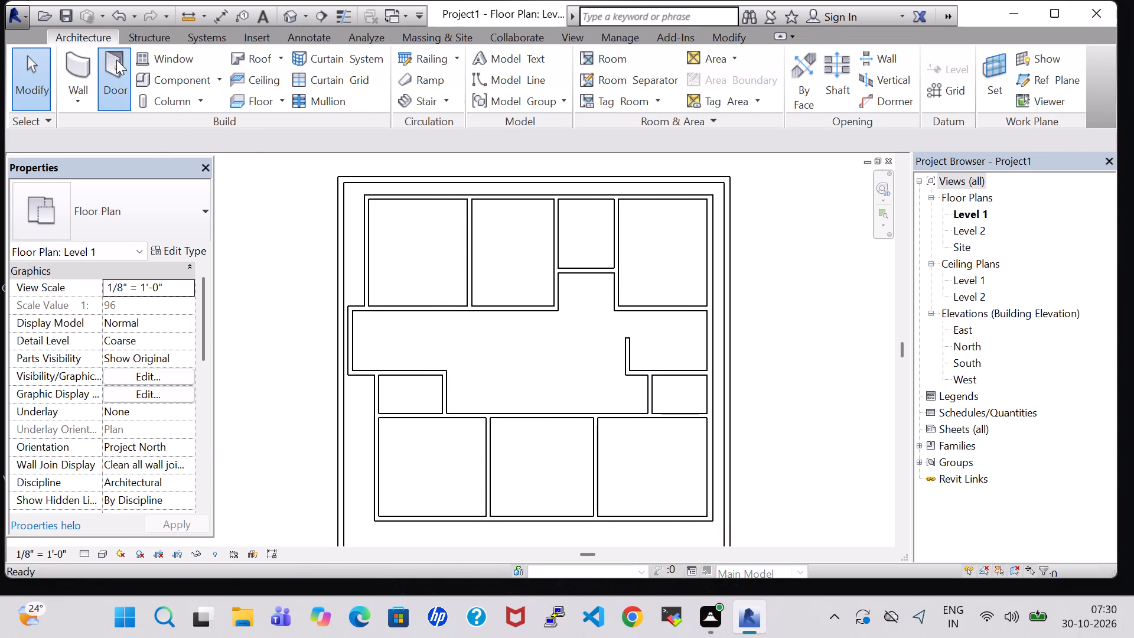
{"action": "left_click", "coordinate": [720, 62]}
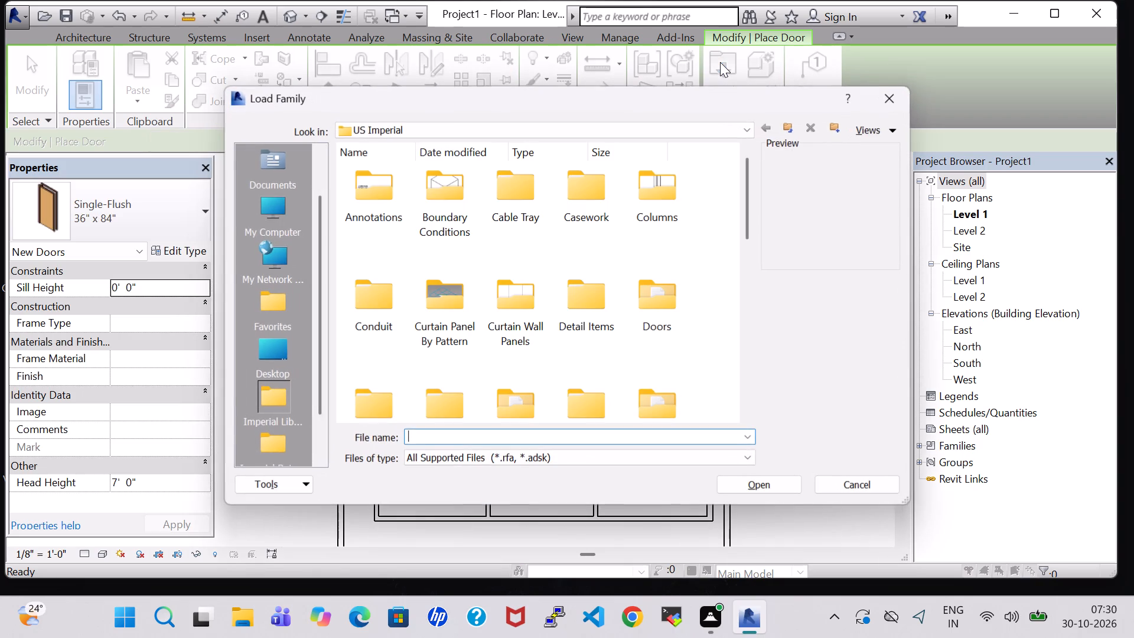
{"action": "double_click", "coordinate": [661, 317]}
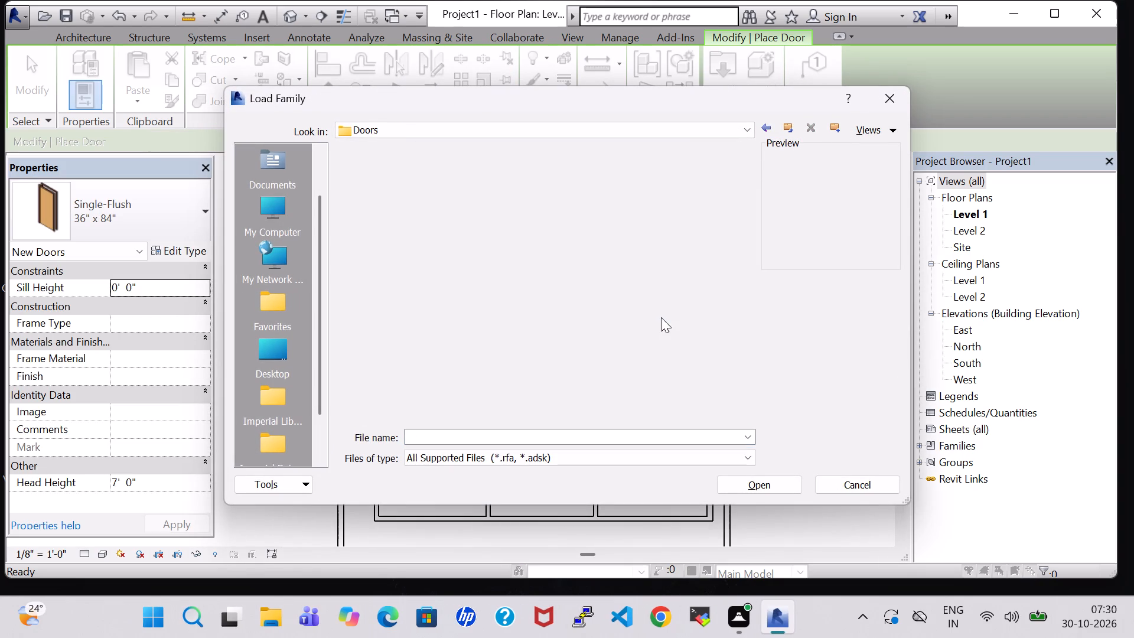
{"action": "double_click", "coordinate": [515, 204]}
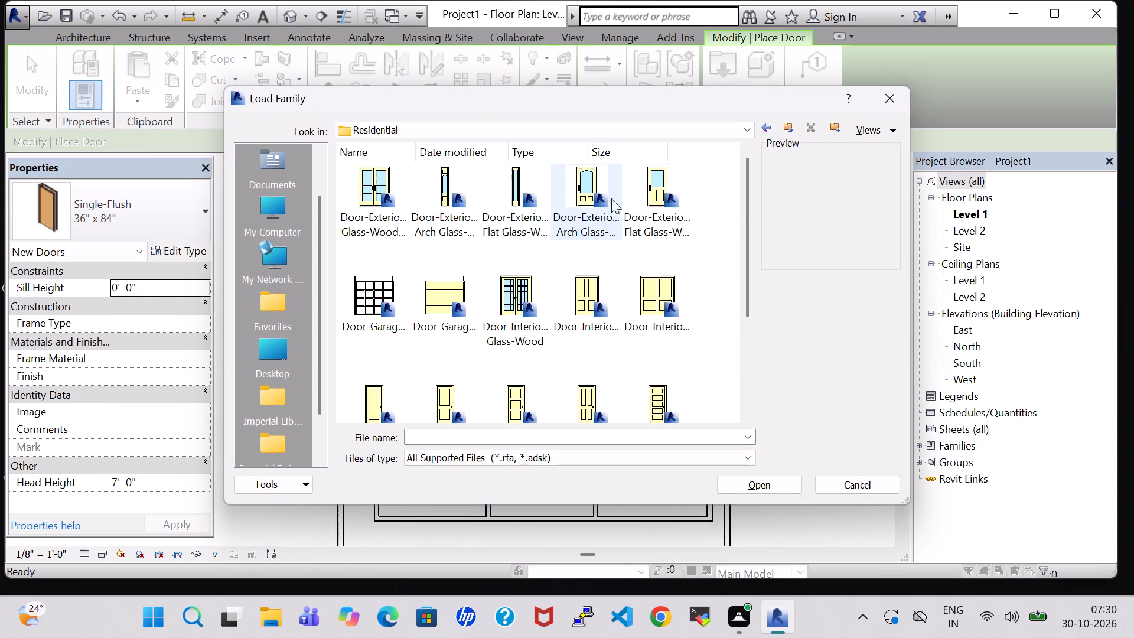
{"action": "left_click", "coordinate": [581, 191]}
{"action": "left_click", "coordinate": [773, 484]}
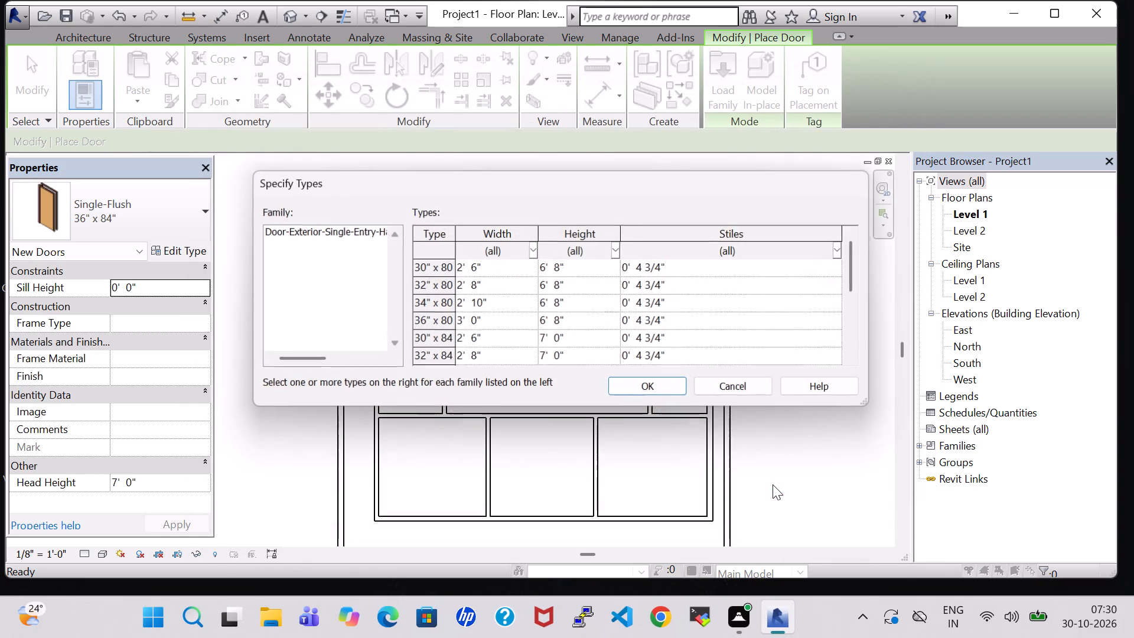
{"action": "left_click", "coordinate": [649, 382]}
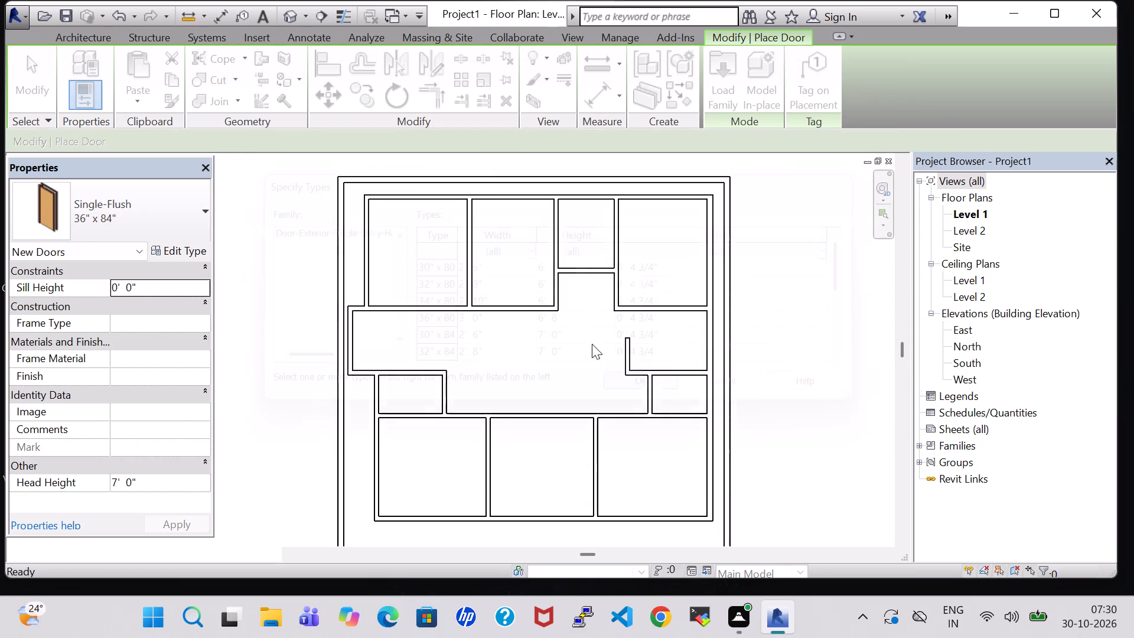
Place a 36" x 80" half arch glass door in each of the two western upper rooms' south walls, swinging inward, centred 2'-0" from the east partition.
{"action": "scroll", "coordinate": [444, 308], "scroll_direction": "up", "scroll_amount": 2}
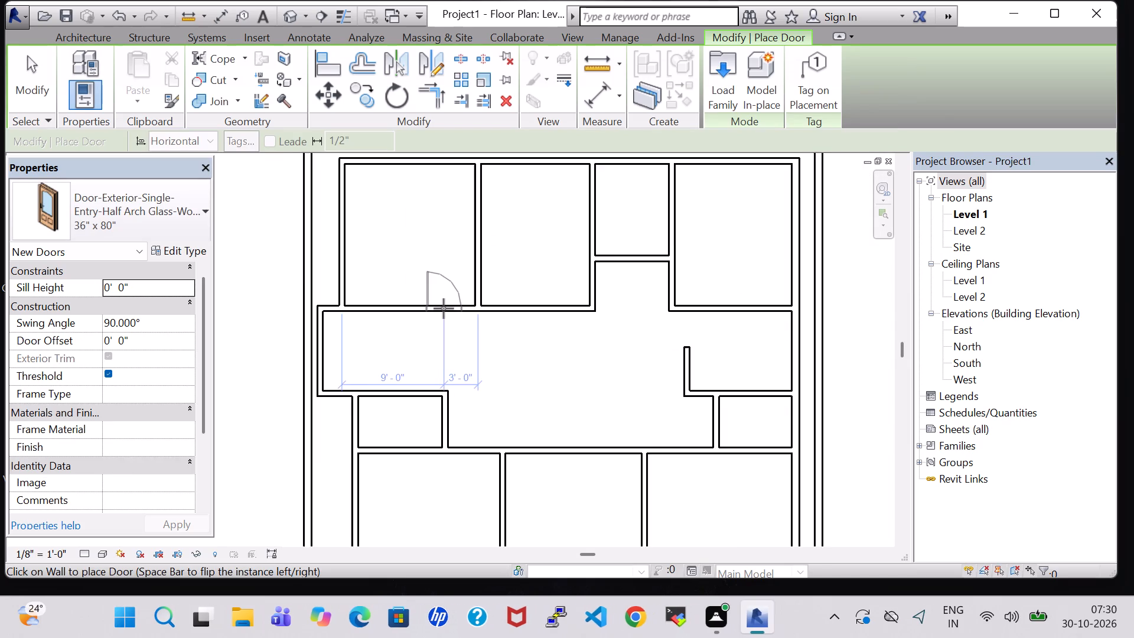
{"action": "scroll", "coordinate": [444, 308], "scroll_direction": "up", "scroll_amount": 2}
{"action": "key", "text": "space"}
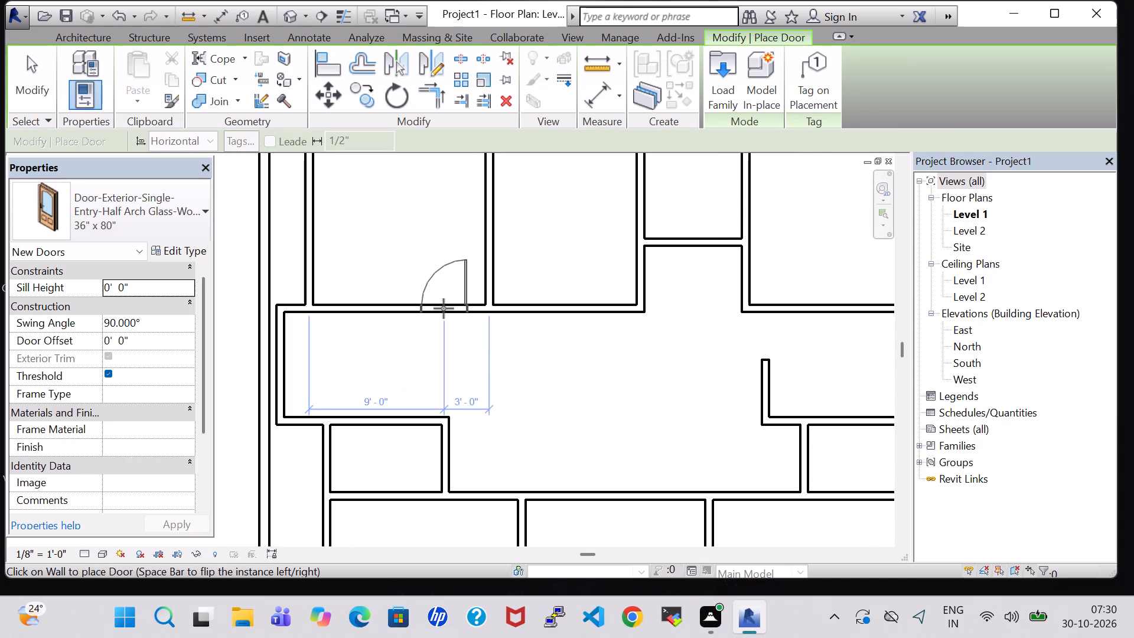
{"action": "left_click", "coordinate": [459, 307]}
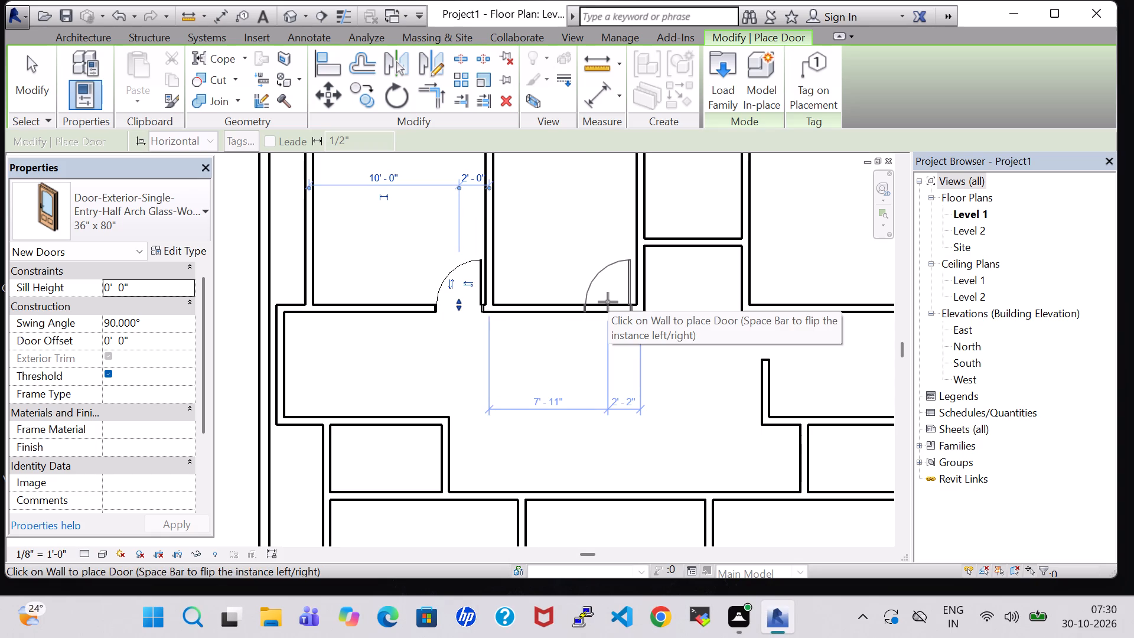
{"action": "scroll", "coordinate": [608, 304], "scroll_direction": "up", "scroll_amount": 3}
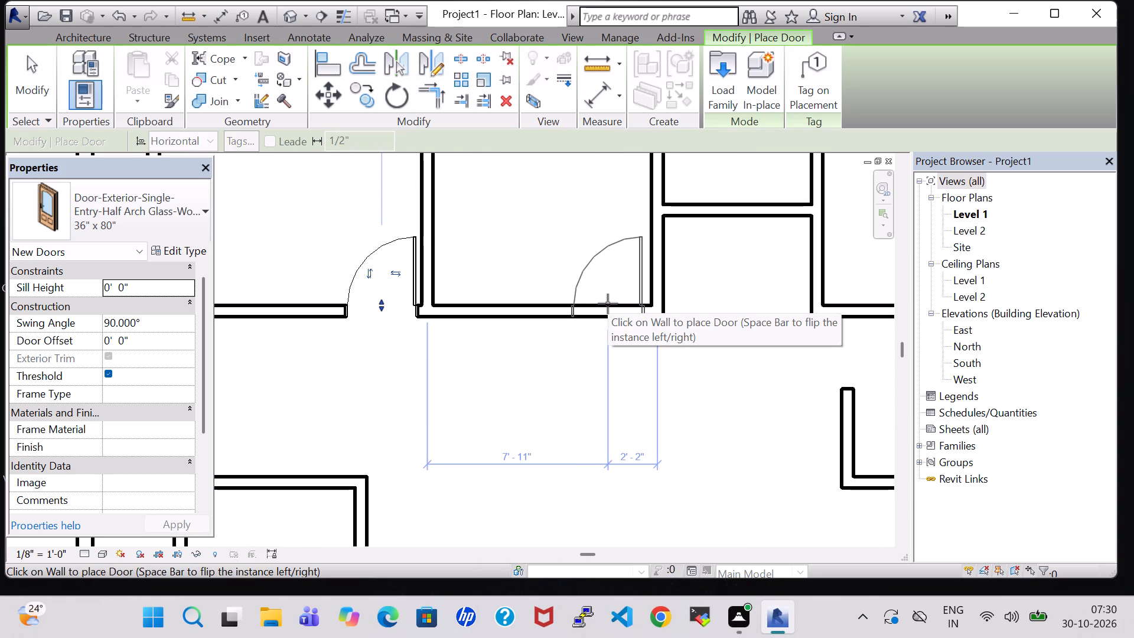
{"action": "left_click", "coordinate": [612, 304]}
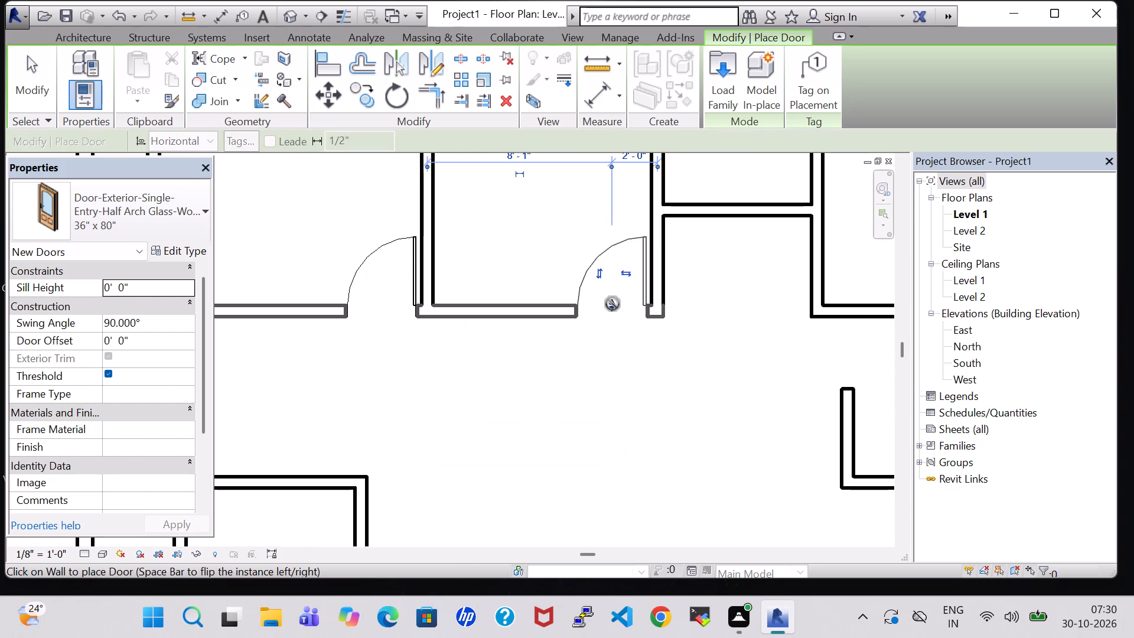
Place a 36" x 80" half arch glass door between the hall alcove and the easternmost upper room, swinging into the room, about 2'-2 1/2" from the alcove's corner.
{"action": "scroll", "coordinate": [612, 304], "scroll_direction": "down", "scroll_amount": 1}
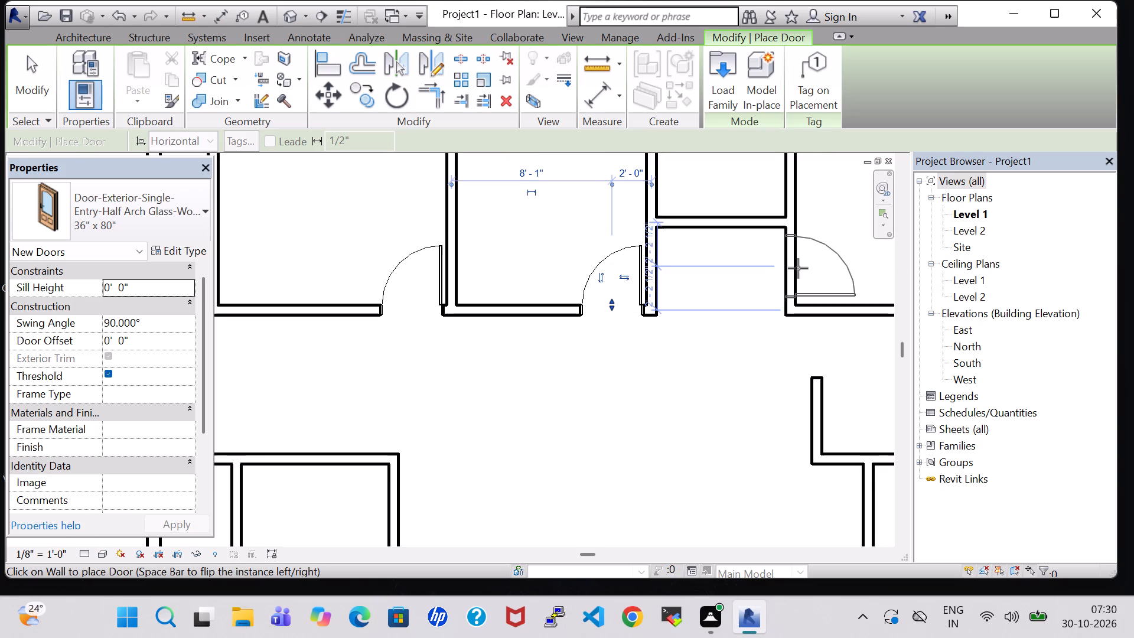
{"action": "scroll", "coordinate": [798, 268], "scroll_direction": "up", "scroll_amount": 2}
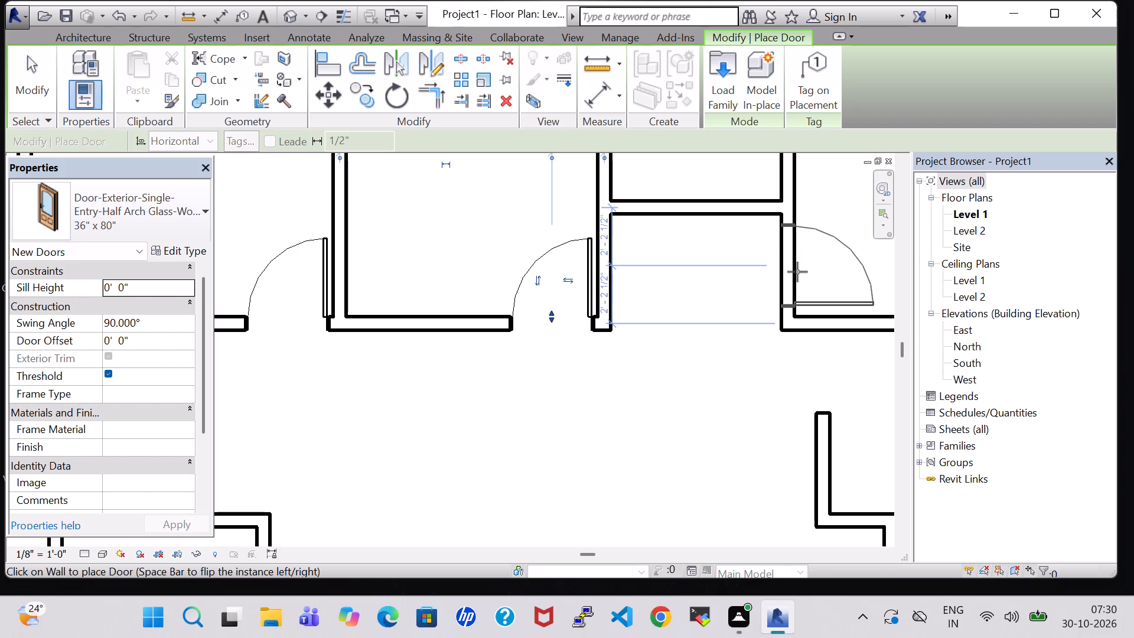
{"action": "left_click", "coordinate": [797, 272]}
{"action": "scroll", "coordinate": [696, 317], "scroll_direction": "down", "scroll_amount": 5}
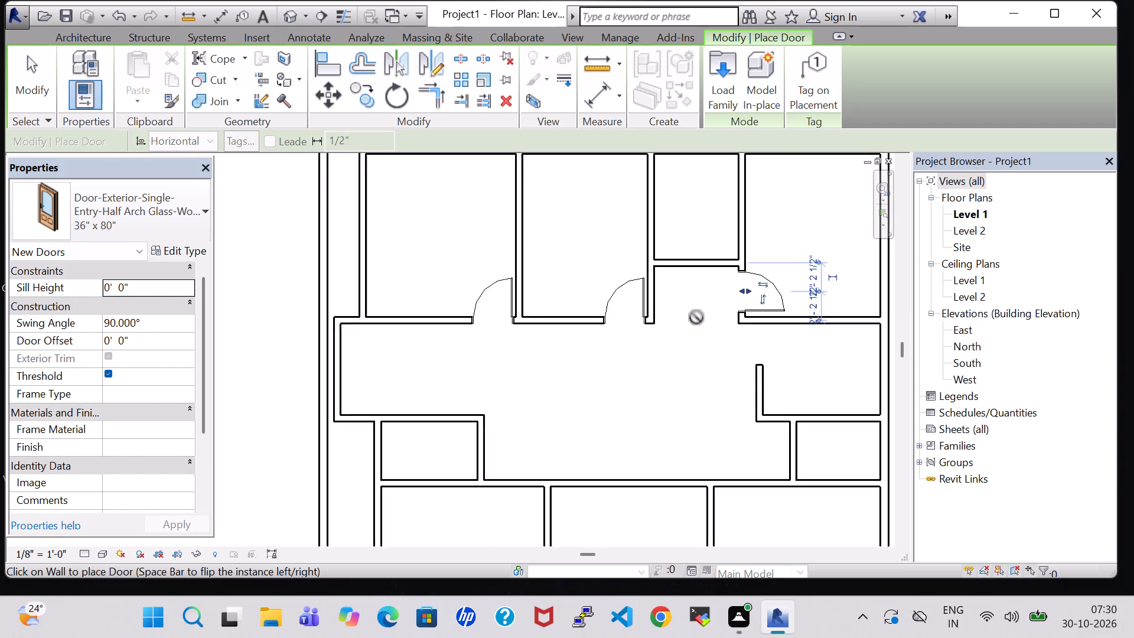
{"action": "scroll", "coordinate": [696, 317], "scroll_direction": "down", "scroll_amount": 5}
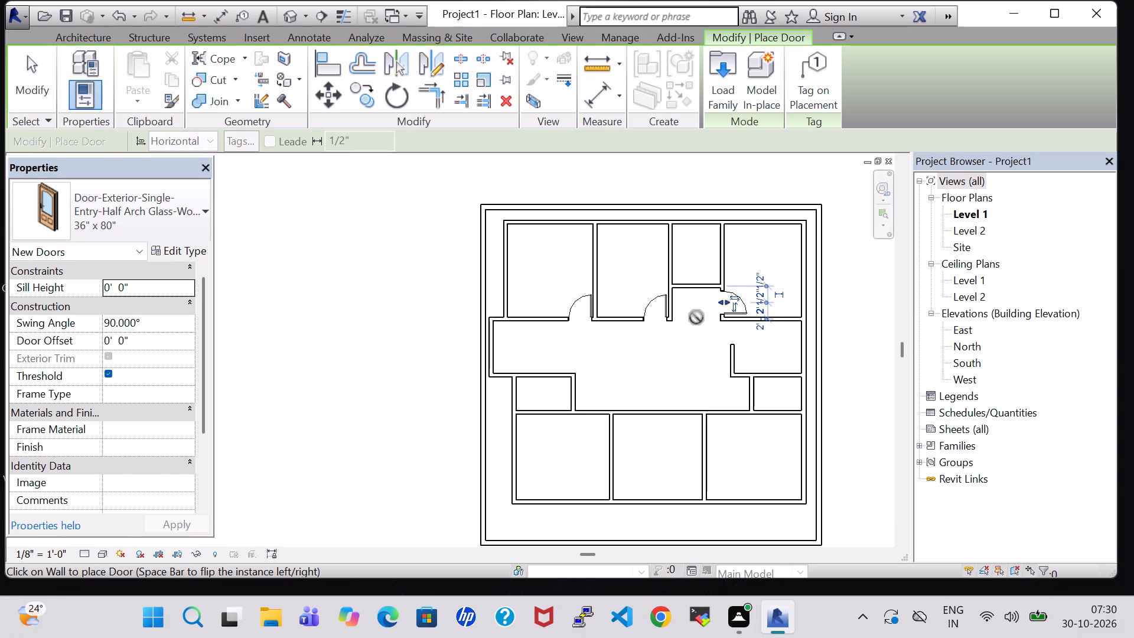
{"action": "key", "text": "Escape"}
{"action": "key", "text": "Escape"}
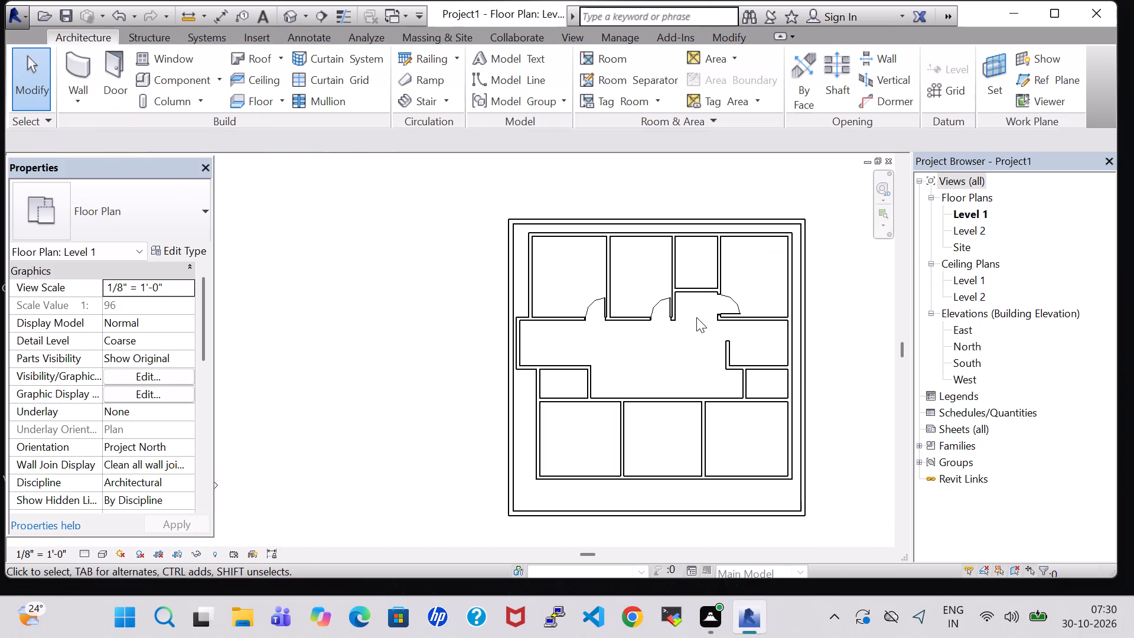
Place a Single-Flush 34" x 84" door in the small upper room's east wall, swinging inward, centred about 1'-11" from its south wall.
{"action": "left_click", "coordinate": [146, 64]}
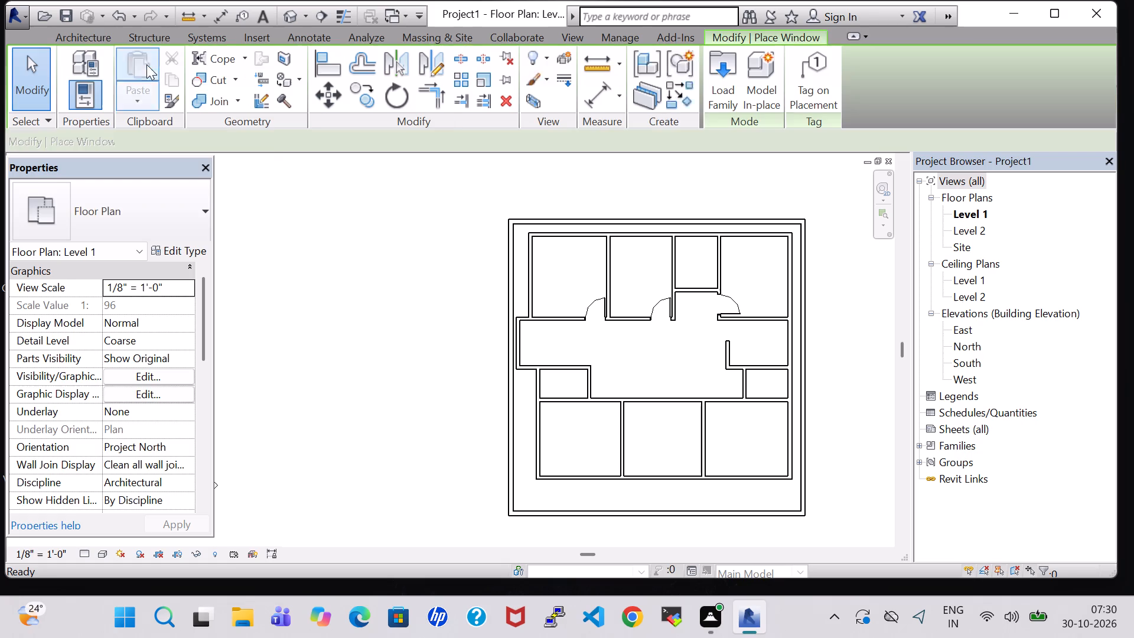
{"action": "left_click", "coordinate": [98, 39]}
{"action": "left_click", "coordinate": [110, 70]}
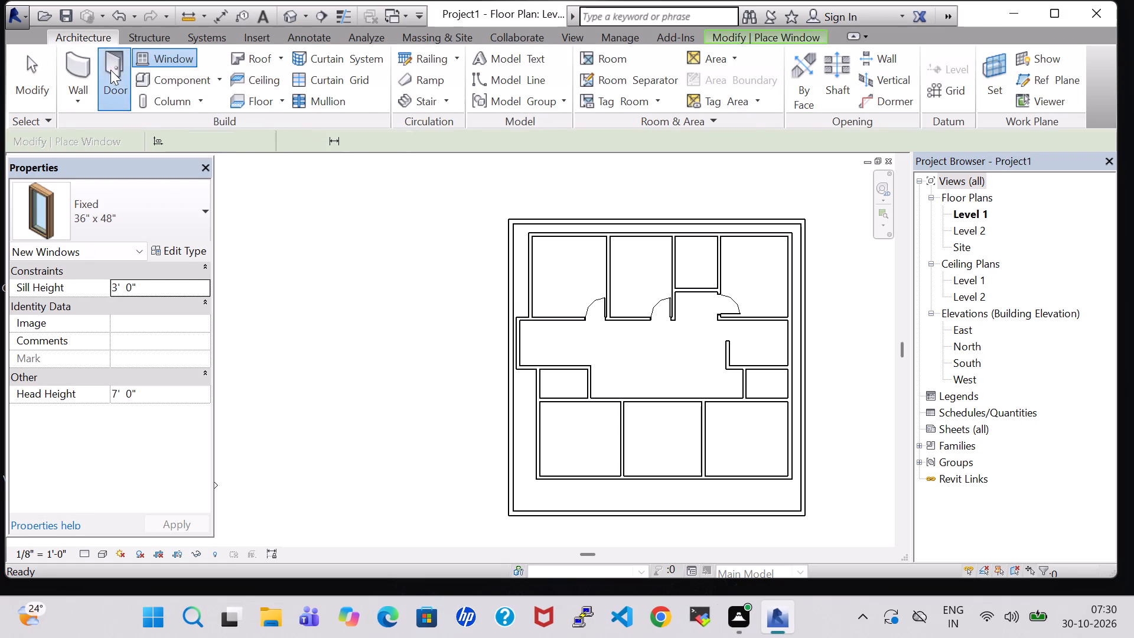
{"action": "left_click", "coordinate": [155, 213]}
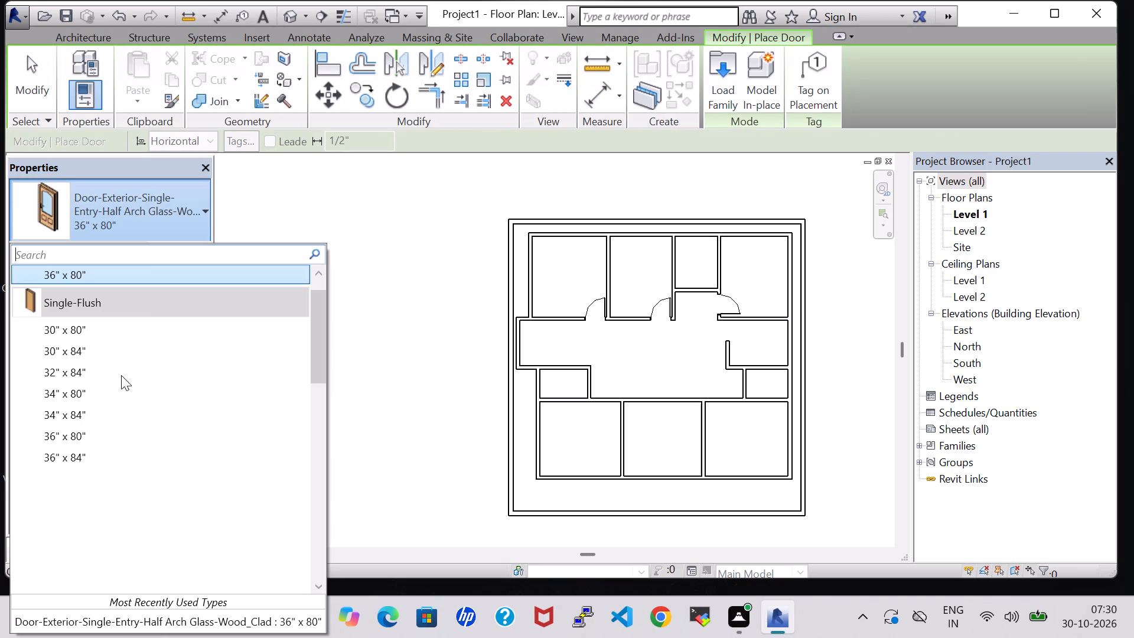
{"action": "left_click", "coordinate": [120, 412]}
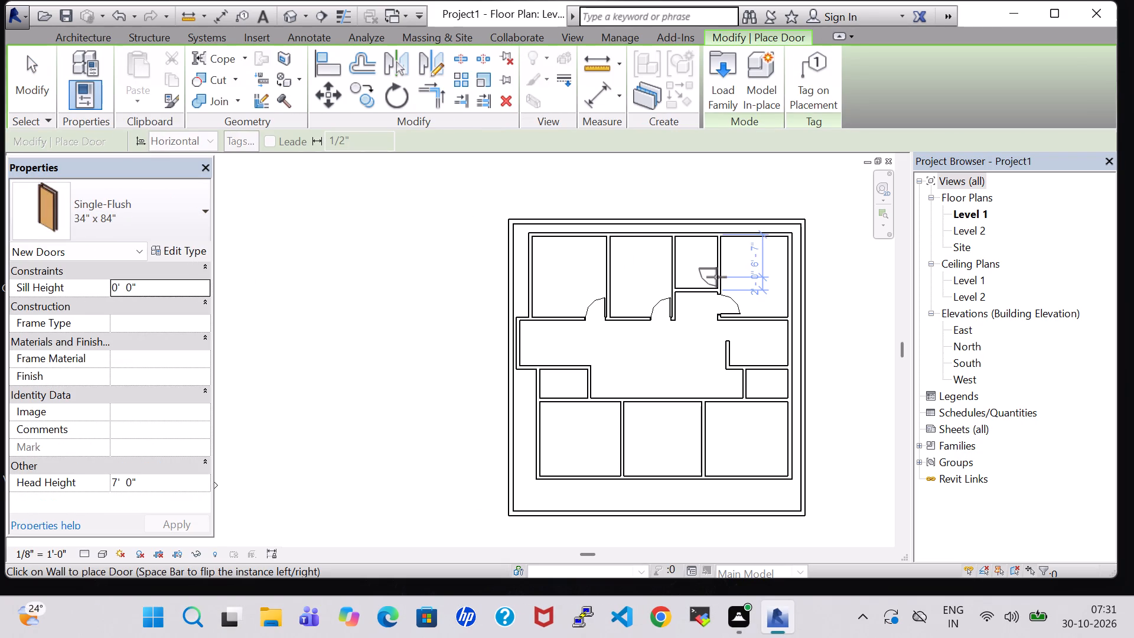
{"action": "scroll", "coordinate": [716, 277], "scroll_direction": "up", "scroll_amount": 3}
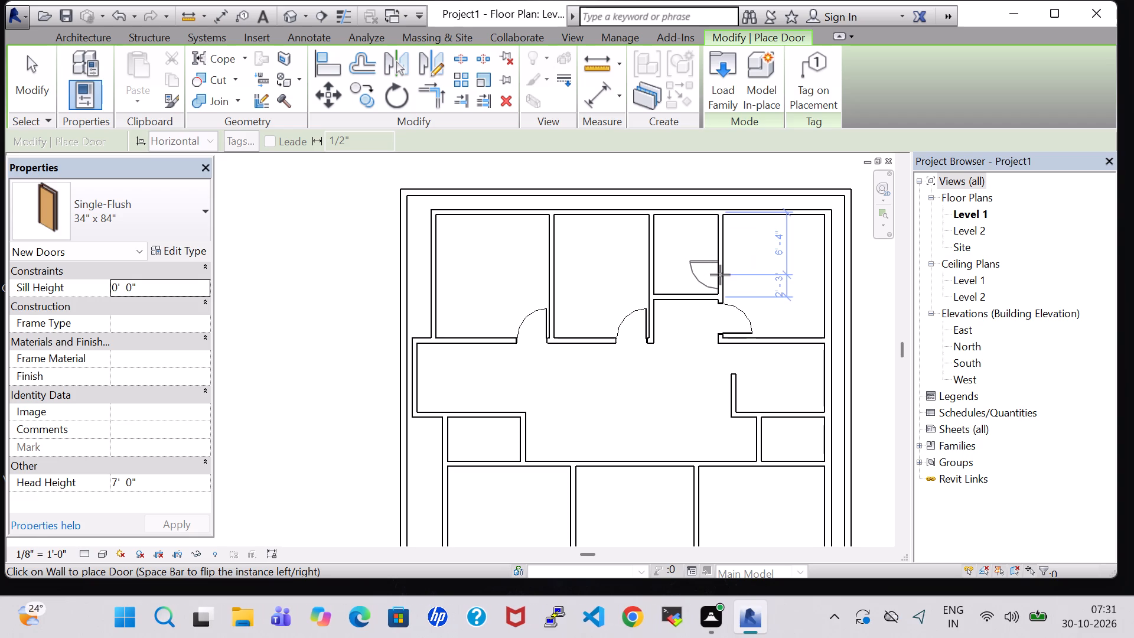
{"action": "key", "text": "space"}
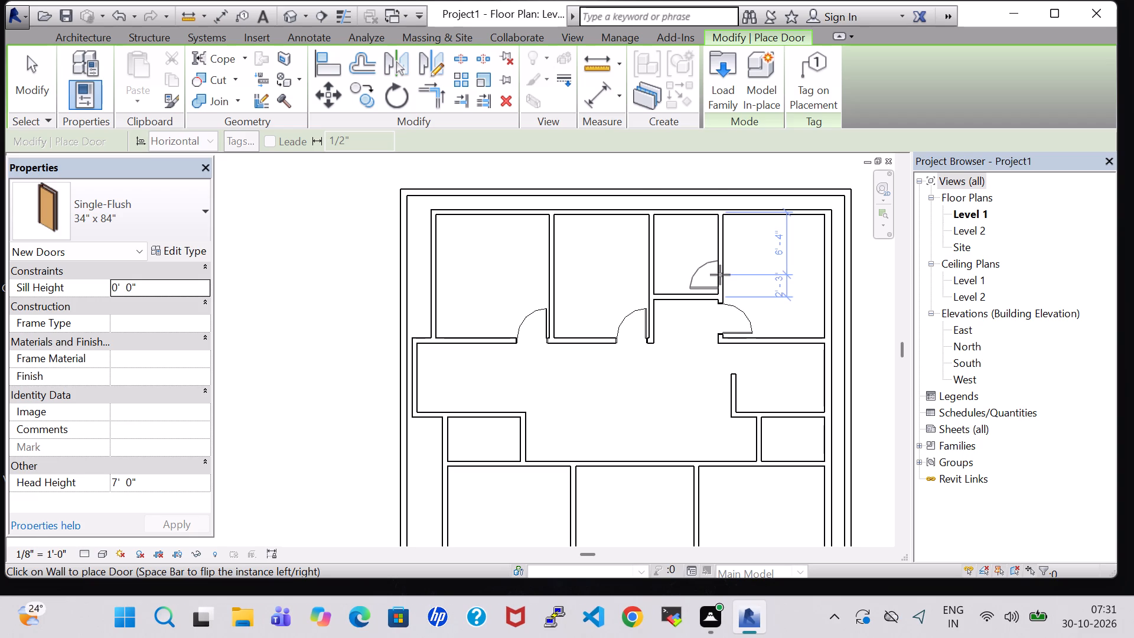
{"action": "scroll", "coordinate": [720, 275], "scroll_direction": "up", "scroll_amount": 4}
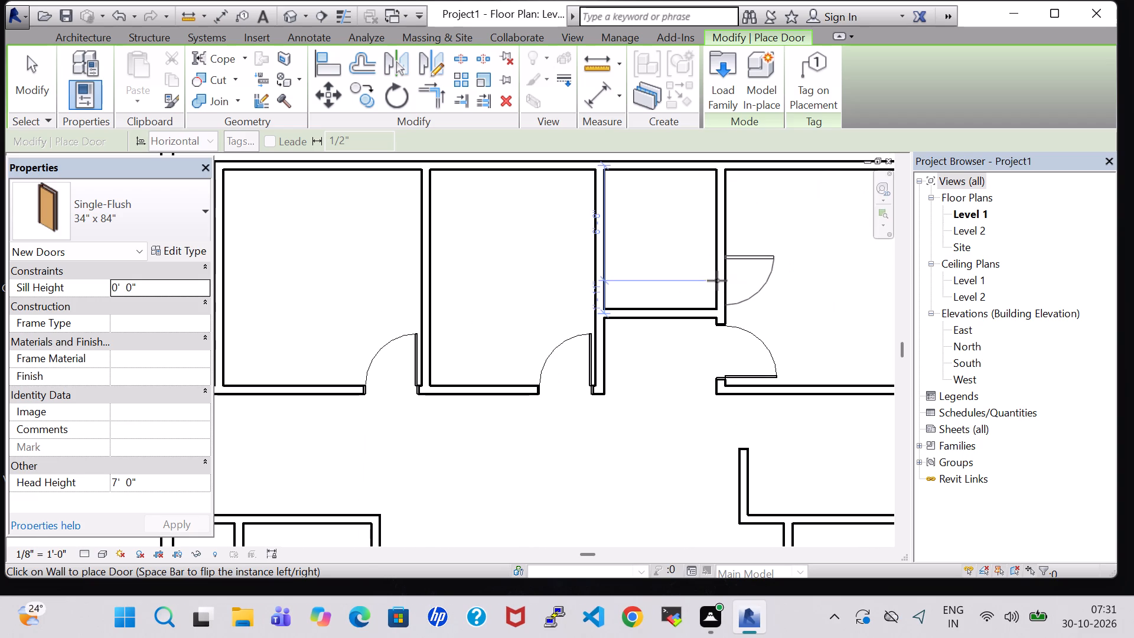
{"action": "left_click", "coordinate": [716, 281]}
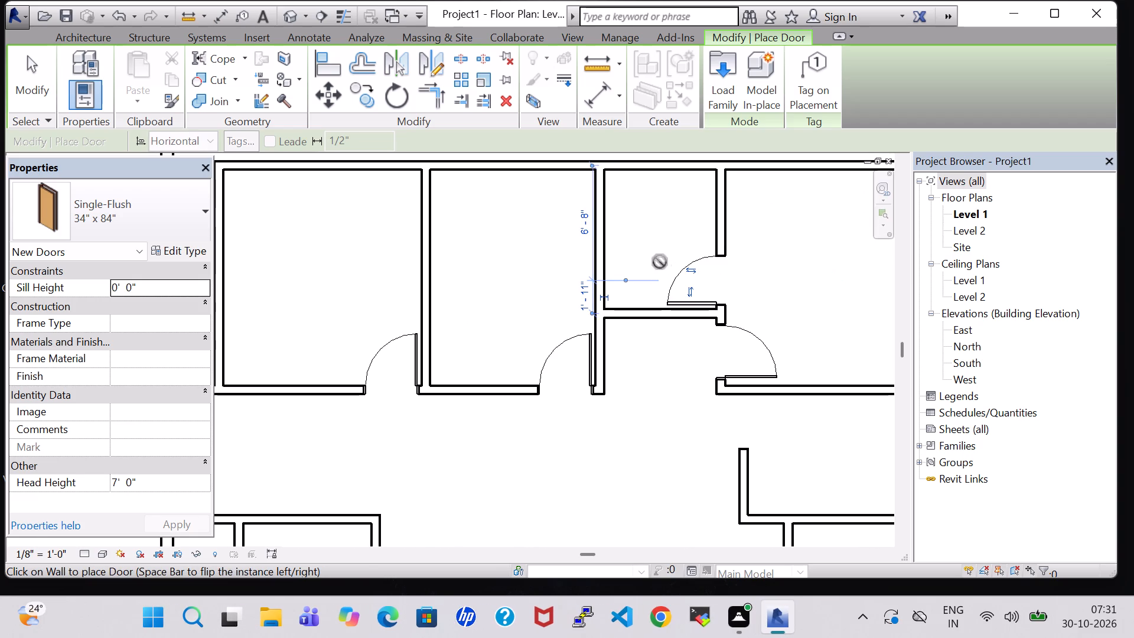
{"action": "key", "text": "Escape"}
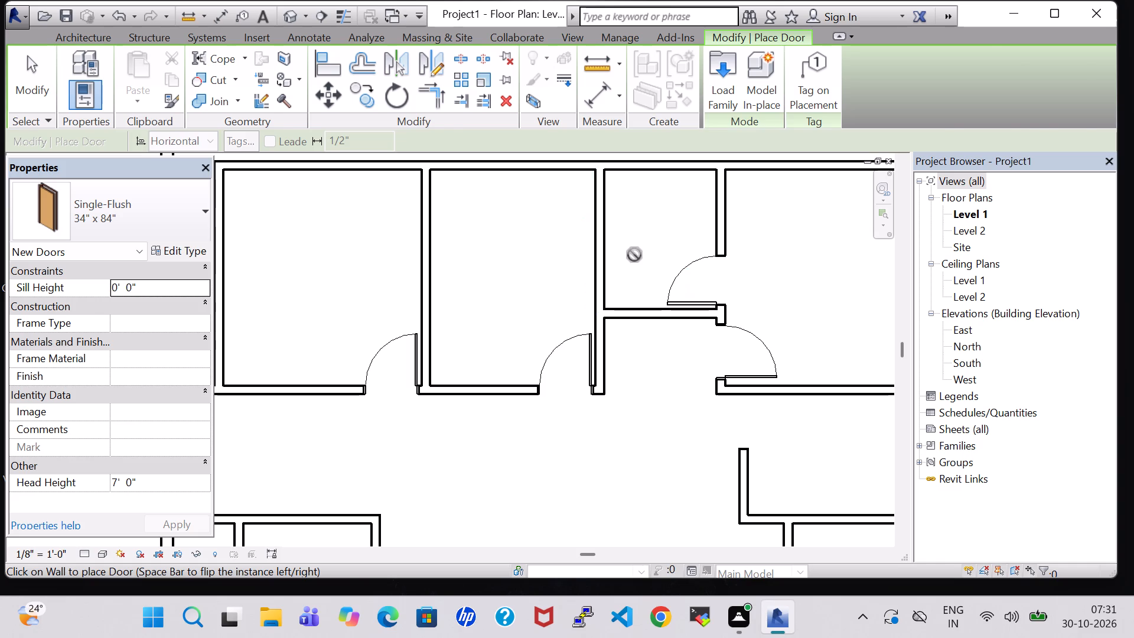
{"action": "key", "text": "Escape"}
{"action": "key", "text": "Escape"}
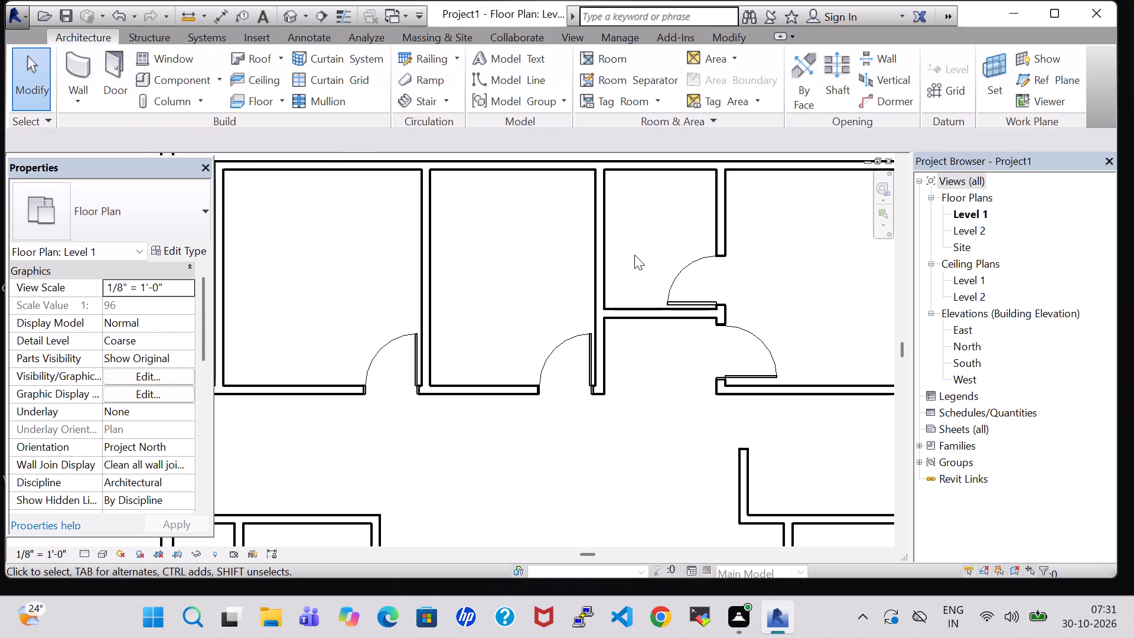
Place a Single-Flush 34" x 84" door in the small southwest room's south wall, swinging inward, centred about 2'-3" from its east wall.
{"action": "scroll", "coordinate": [634, 255], "scroll_direction": "down", "scroll_amount": 6}
{"action": "middle_click_drag", "start_coordinate": [654, 386], "coordinate": [632, 303]}
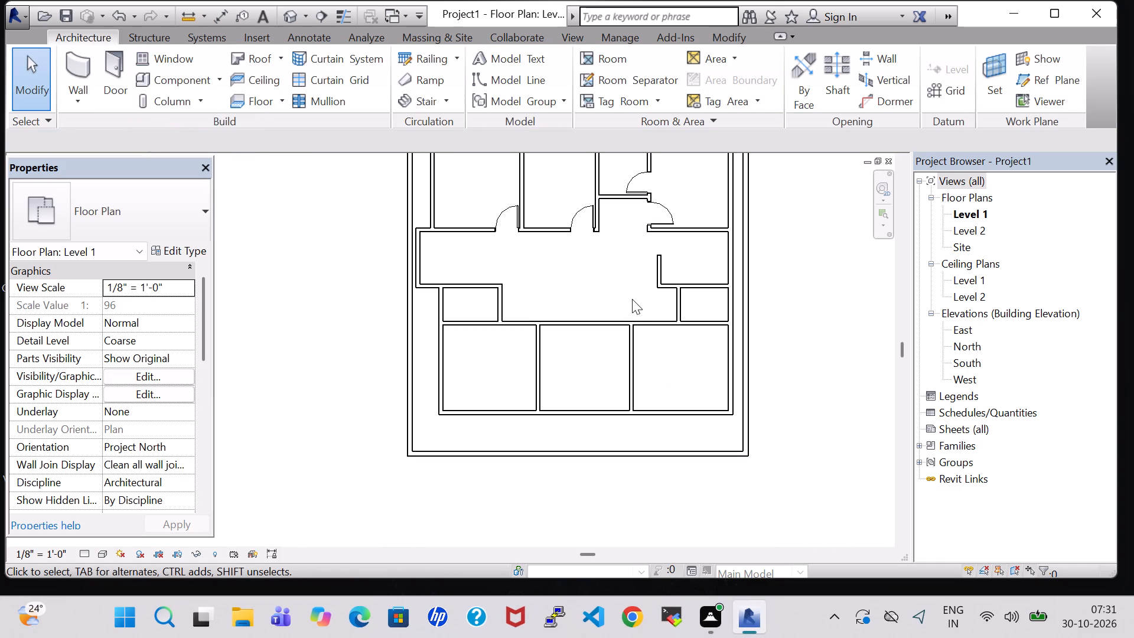
{"action": "left_click", "coordinate": [103, 75]}
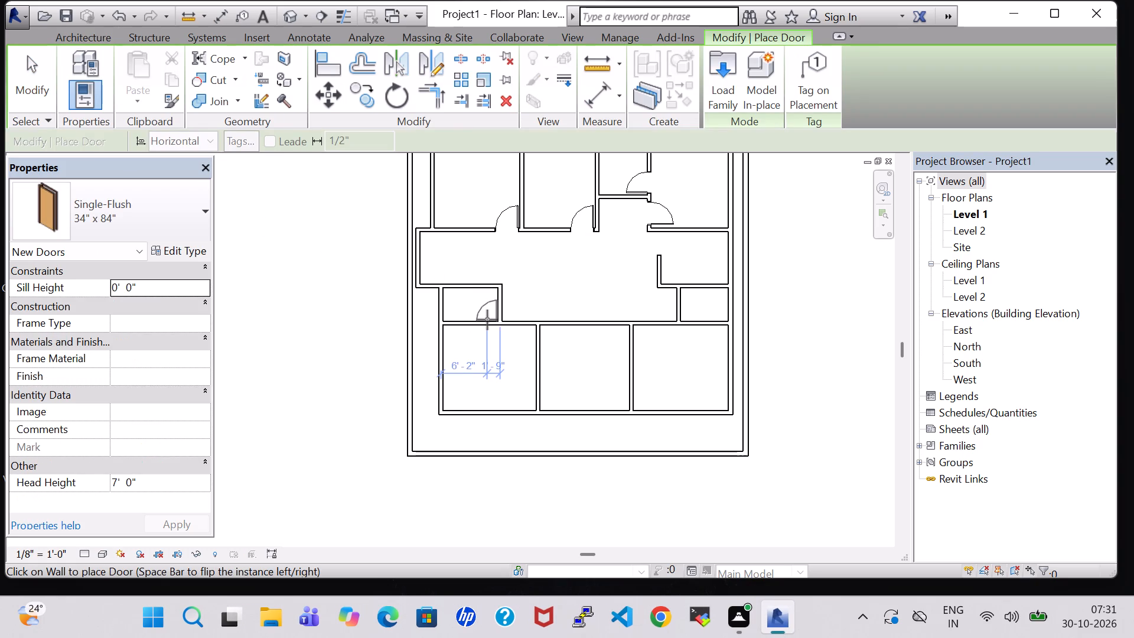
{"action": "scroll", "coordinate": [484, 323], "scroll_direction": "up", "scroll_amount": 6}
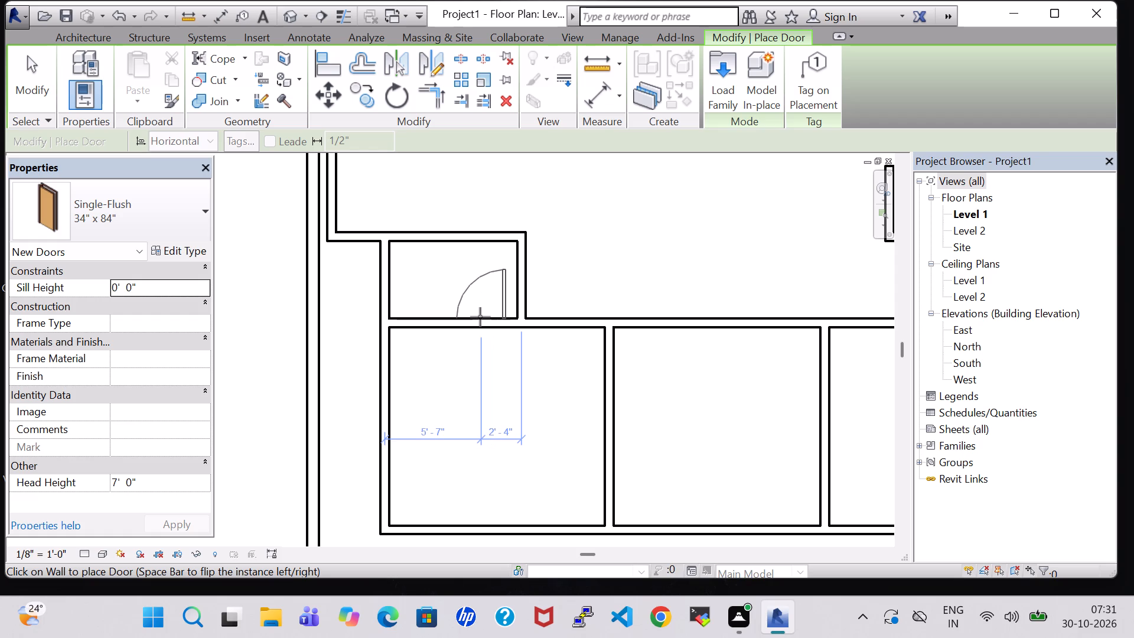
{"action": "left_click", "coordinate": [483, 317]}
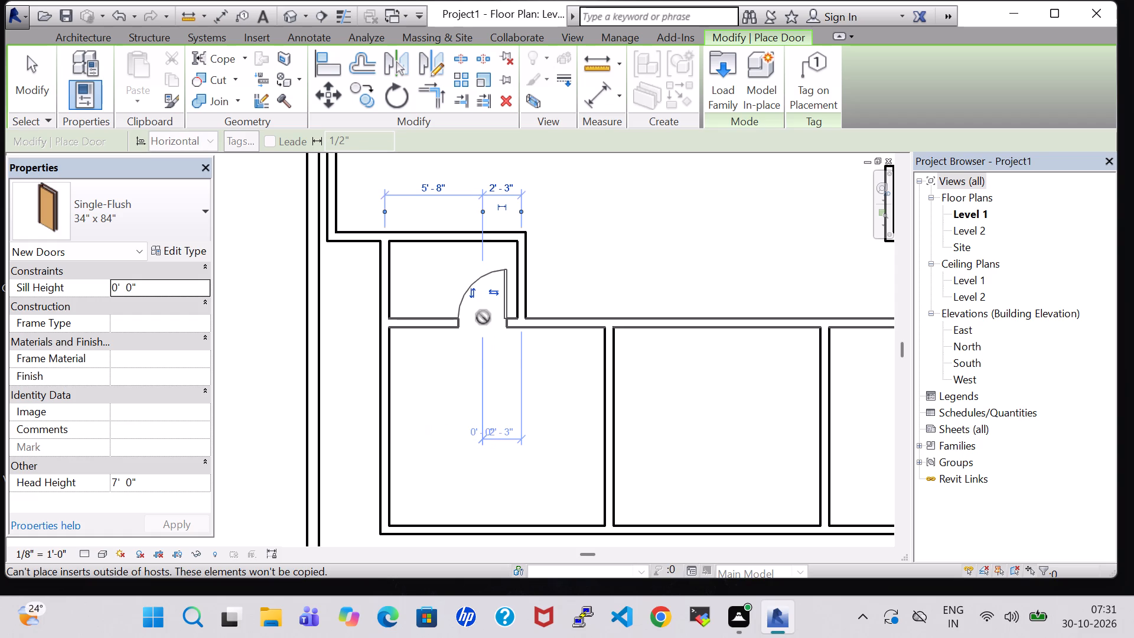
{"action": "key", "text": "Escape"}
{"action": "key", "text": "Escape"}
Nudge the small southwest room's door east until it is centred about 1'-10" from the east wall.
{"action": "left_click", "coordinate": [483, 305]}
{"action": "key", "text": "Right"}
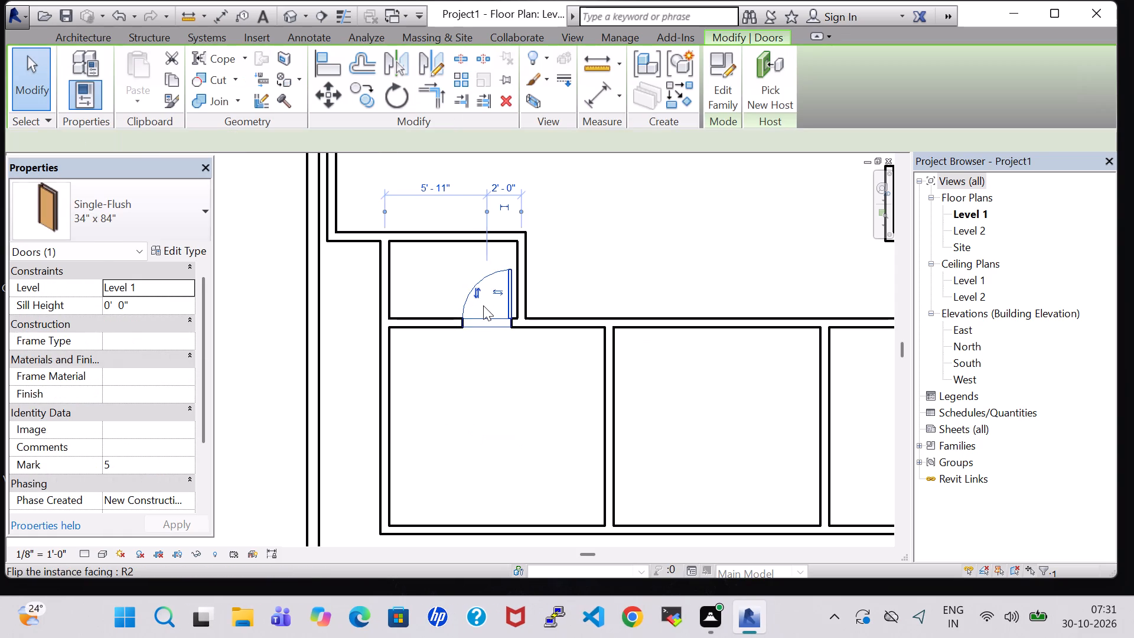
{"action": "key", "text": "Right"}
{"action": "key", "text": "Left"}
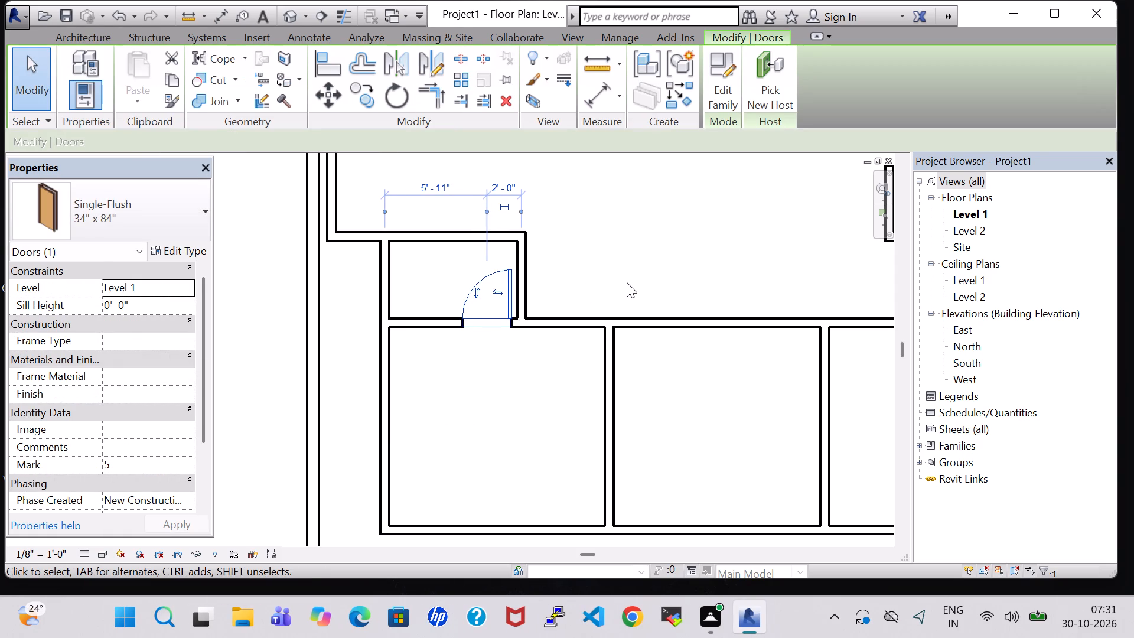
{"action": "scroll", "coordinate": [627, 282], "scroll_direction": "up", "scroll_amount": 4}
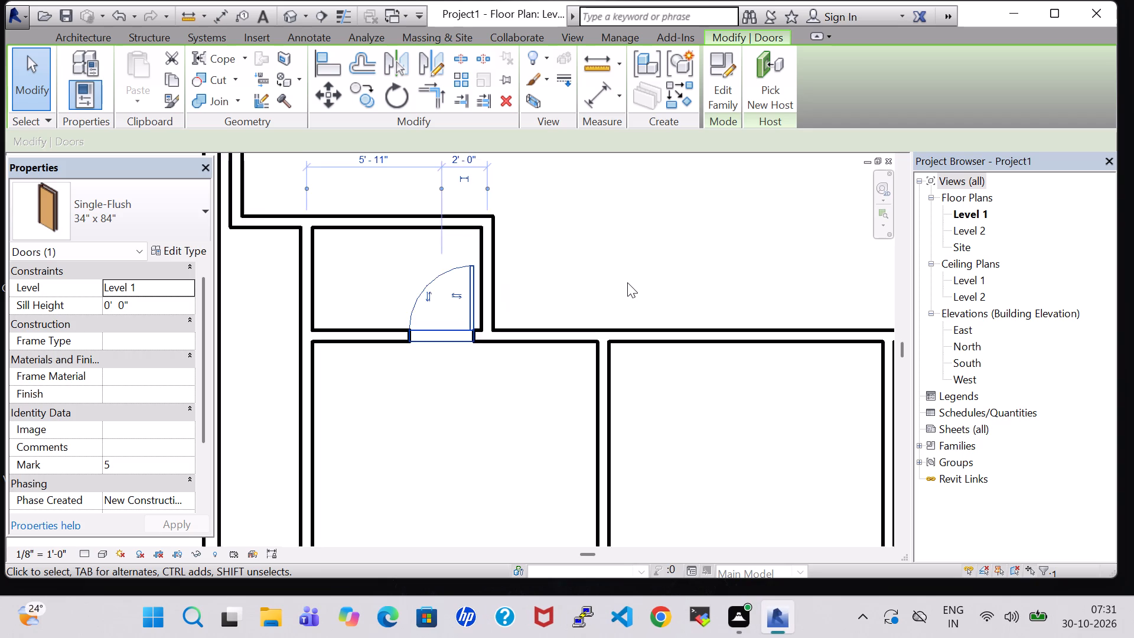
{"action": "scroll", "coordinate": [627, 282], "scroll_direction": "up", "scroll_amount": 2}
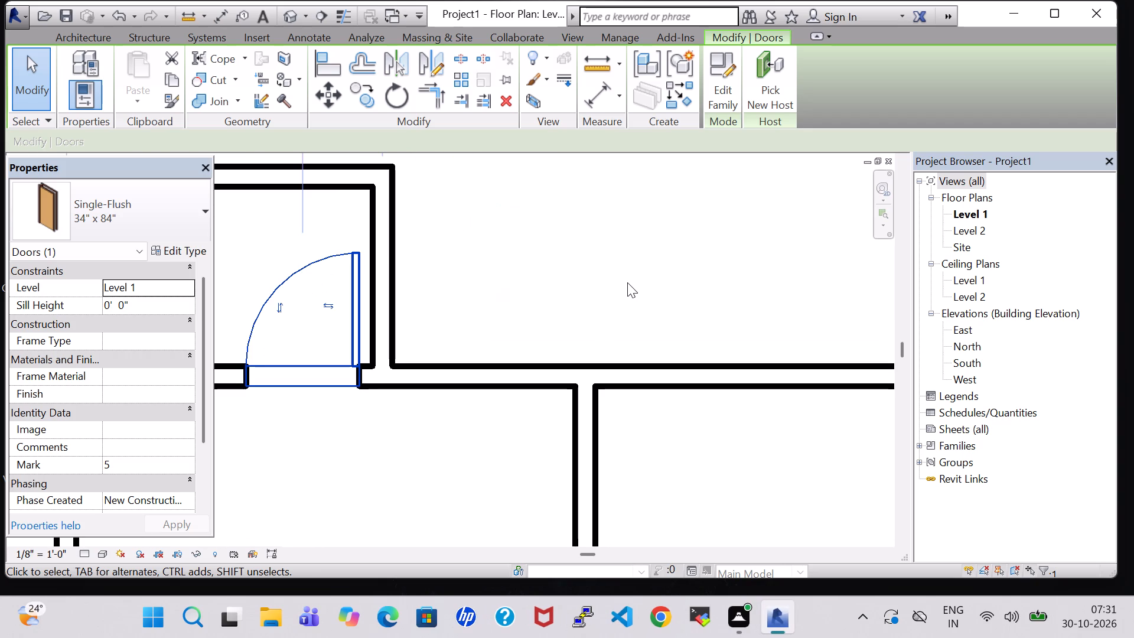
{"action": "key", "text": "Right"}
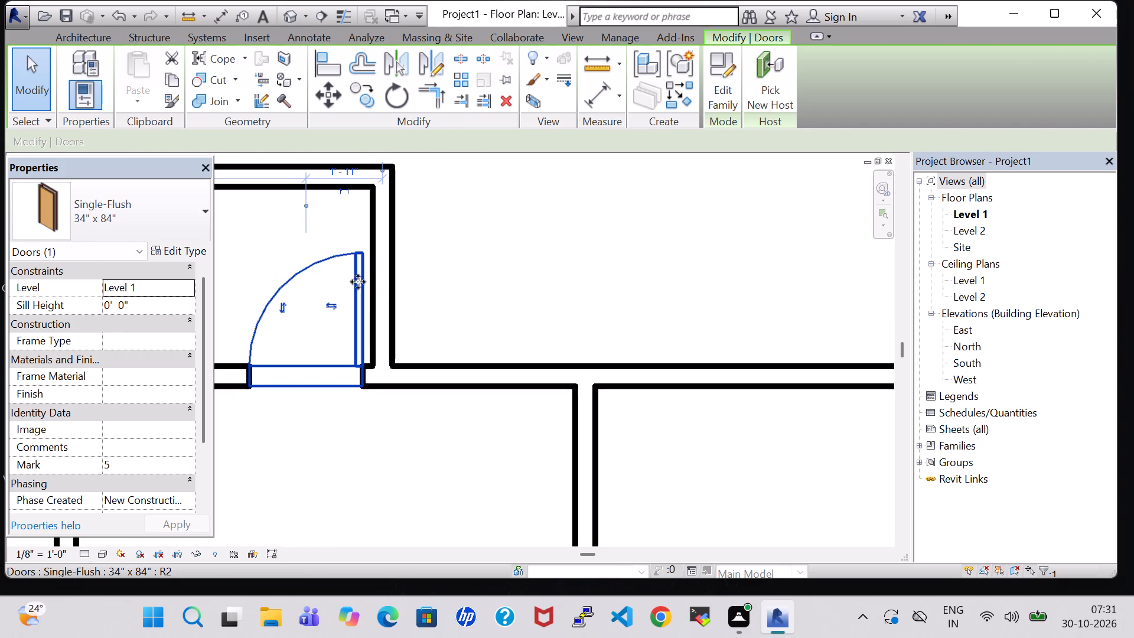
{"action": "left_click", "coordinate": [451, 294]}
{"action": "left_click", "coordinate": [355, 272]}
{"action": "key", "text": "Right"}
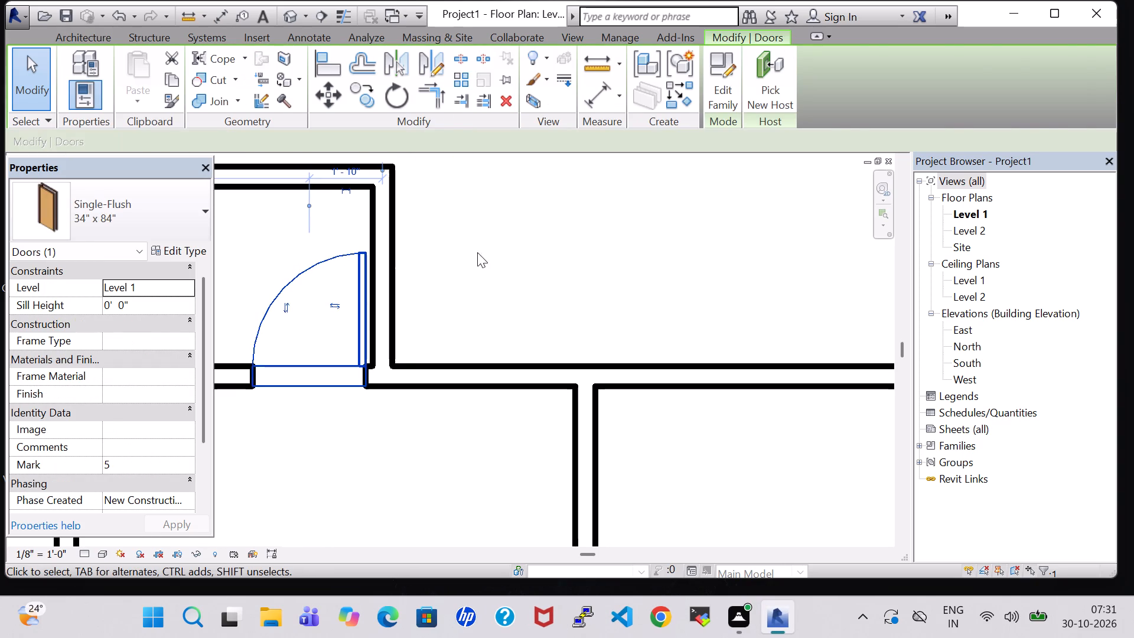
{"action": "left_click", "coordinate": [482, 252]}
Place a Single-Flush 34" x 84" door in the small southeast room's west wall, swinging inward with its hinge at the north, centred about 2'-6" from the south wall.
{"action": "scroll", "coordinate": [482, 252], "scroll_direction": "down", "scroll_amount": 7}
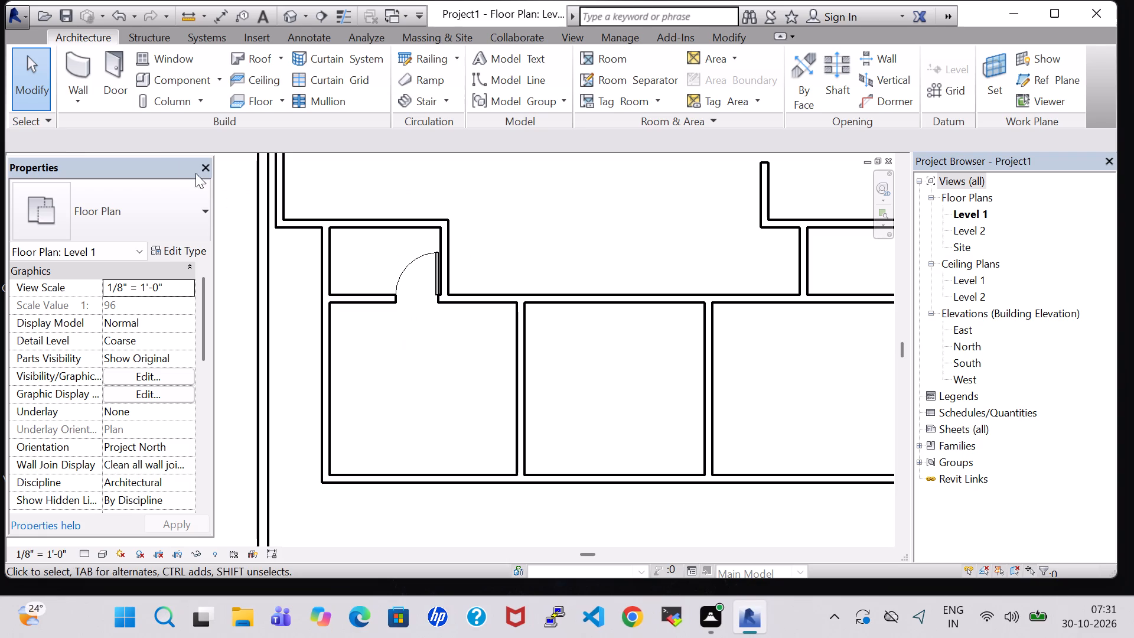
{"action": "left_click", "coordinate": [110, 83]}
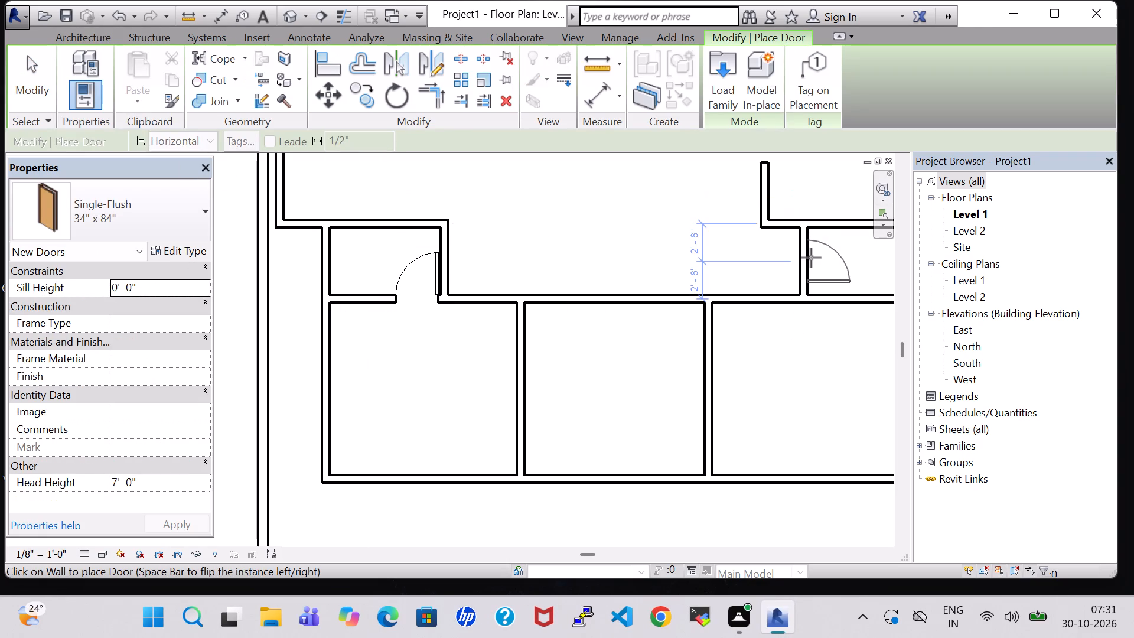
{"action": "key", "text": "space"}
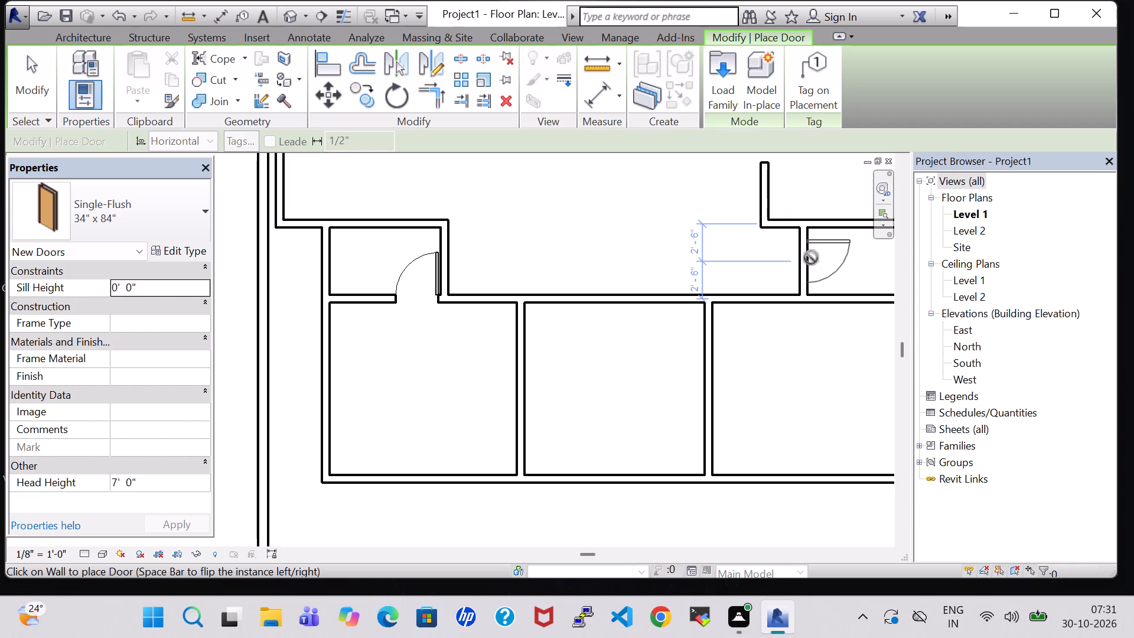
{"action": "key", "text": "Escape"}
{"action": "key", "text": "Escape"}
Nudge the small southeast room's door north until its opening sits just short of the room's north wall.
{"action": "left_click", "coordinate": [835, 243]}
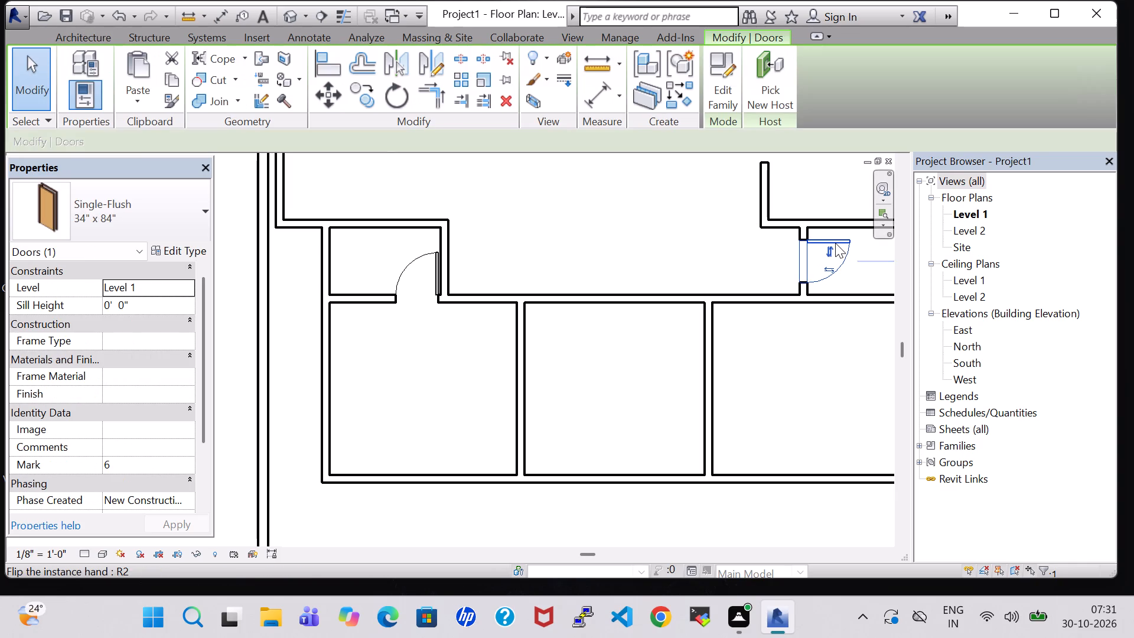
{"action": "key", "text": "Up"}
{"action": "key", "text": "Up"}
{"action": "key", "text": "Up"}
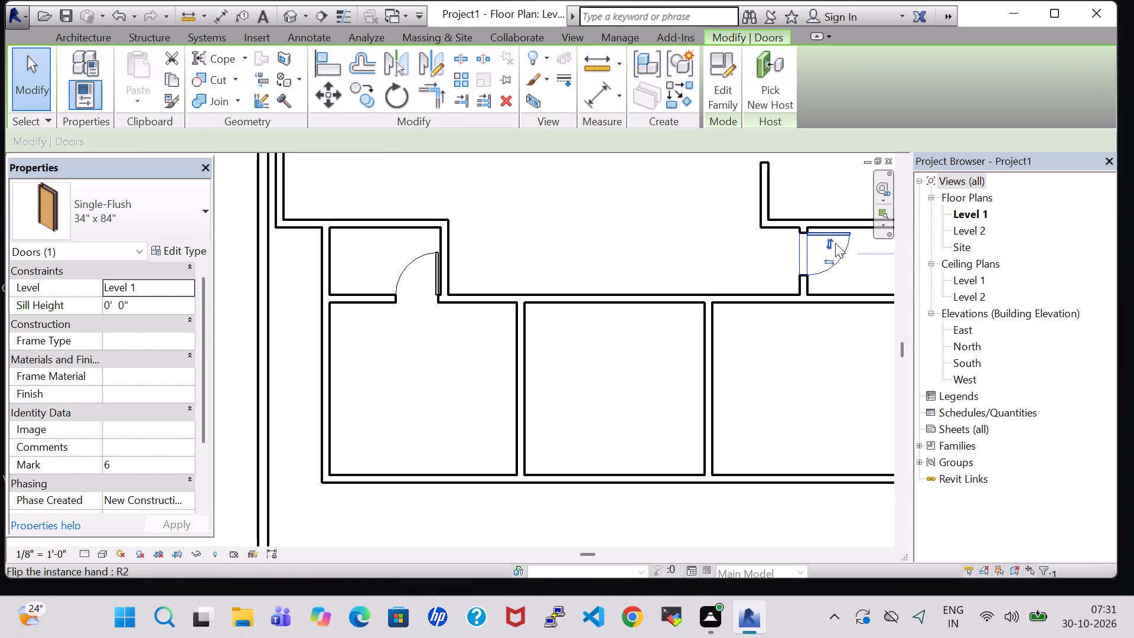
{"action": "key", "text": "Down"}
{"action": "key", "text": "Up"}
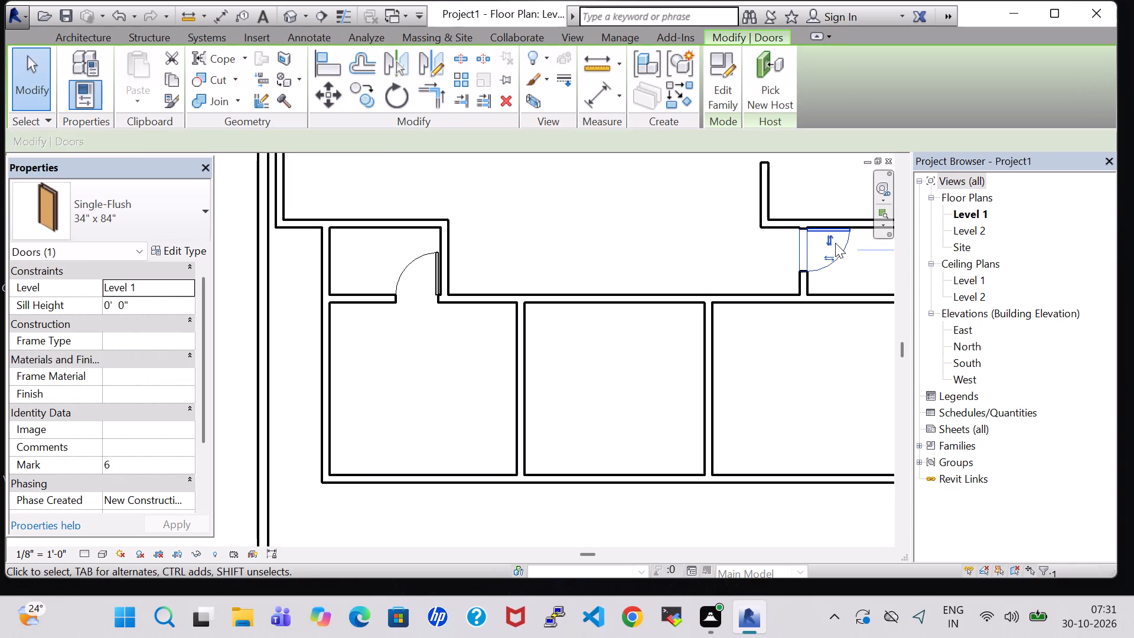
{"action": "key", "text": "Down"}
{"action": "key", "text": "Down"}
{"action": "key", "text": "Down"}
{"action": "key", "text": "Up"}
{"action": "key", "text": "Up"}
{"action": "key", "text": "Up"}
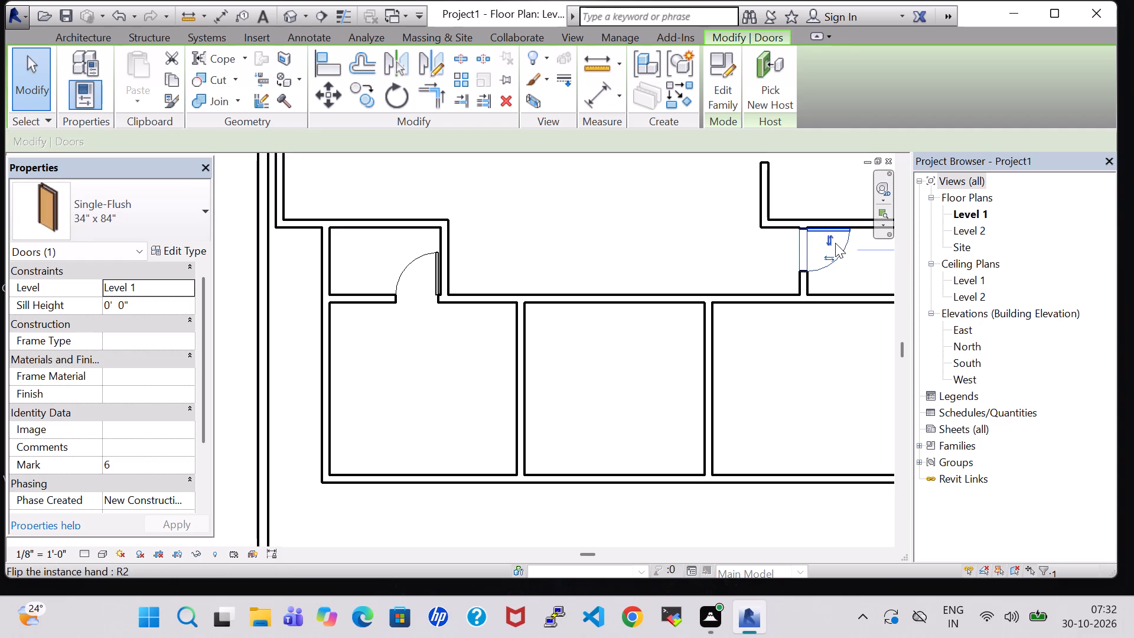
{"action": "scroll", "coordinate": [835, 243], "scroll_direction": "up", "scroll_amount": 4}
{"action": "key", "text": "Down"}
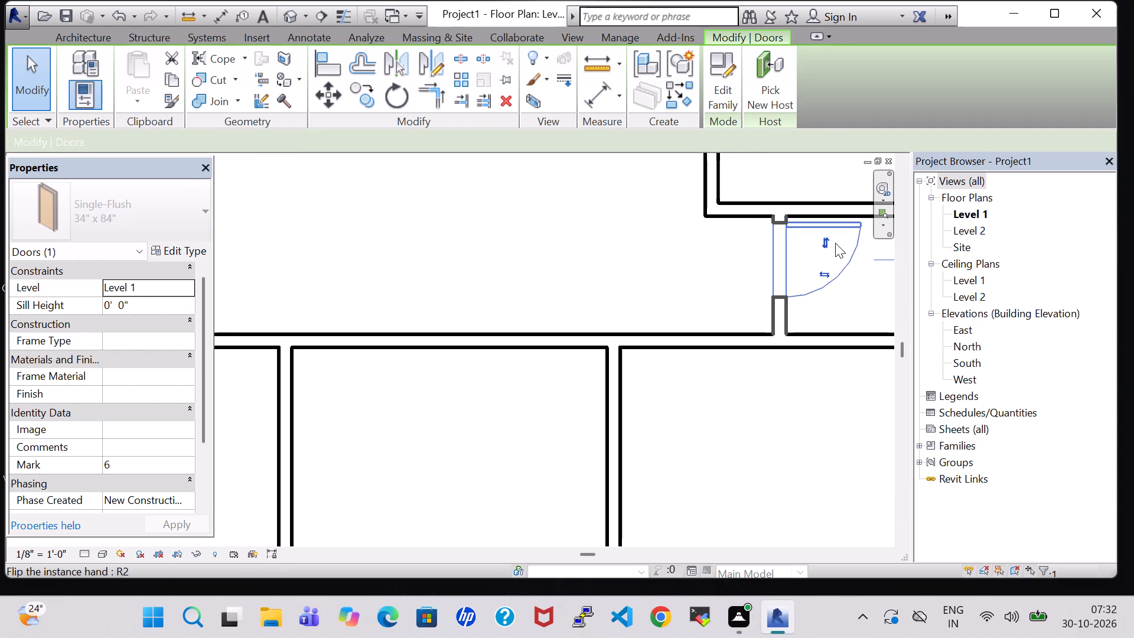
{"action": "left_click", "coordinate": [621, 243]}
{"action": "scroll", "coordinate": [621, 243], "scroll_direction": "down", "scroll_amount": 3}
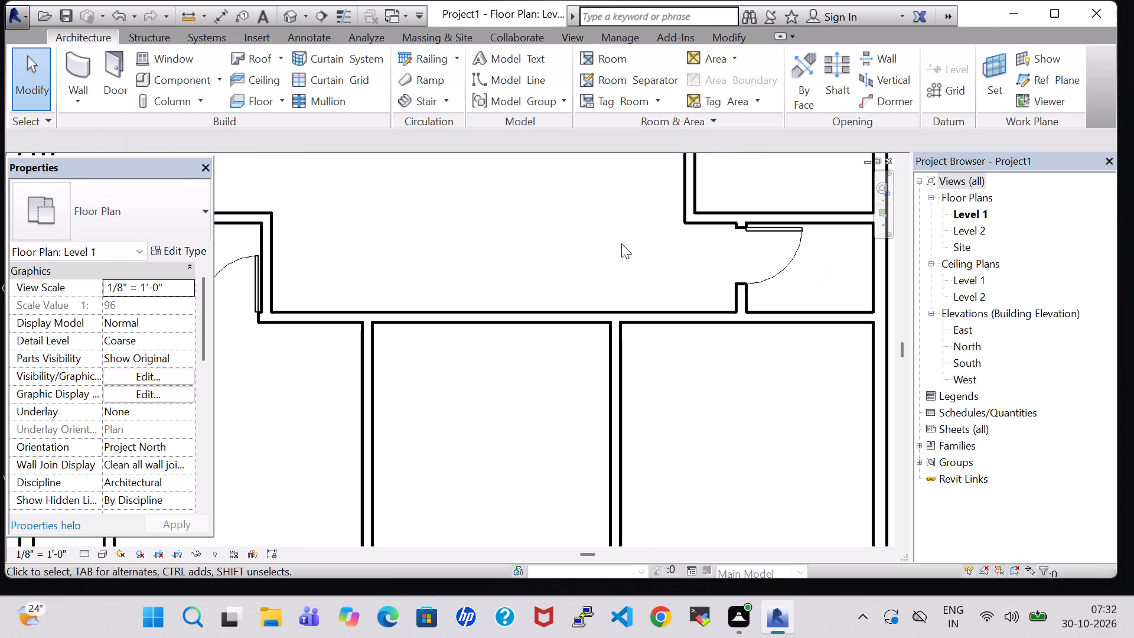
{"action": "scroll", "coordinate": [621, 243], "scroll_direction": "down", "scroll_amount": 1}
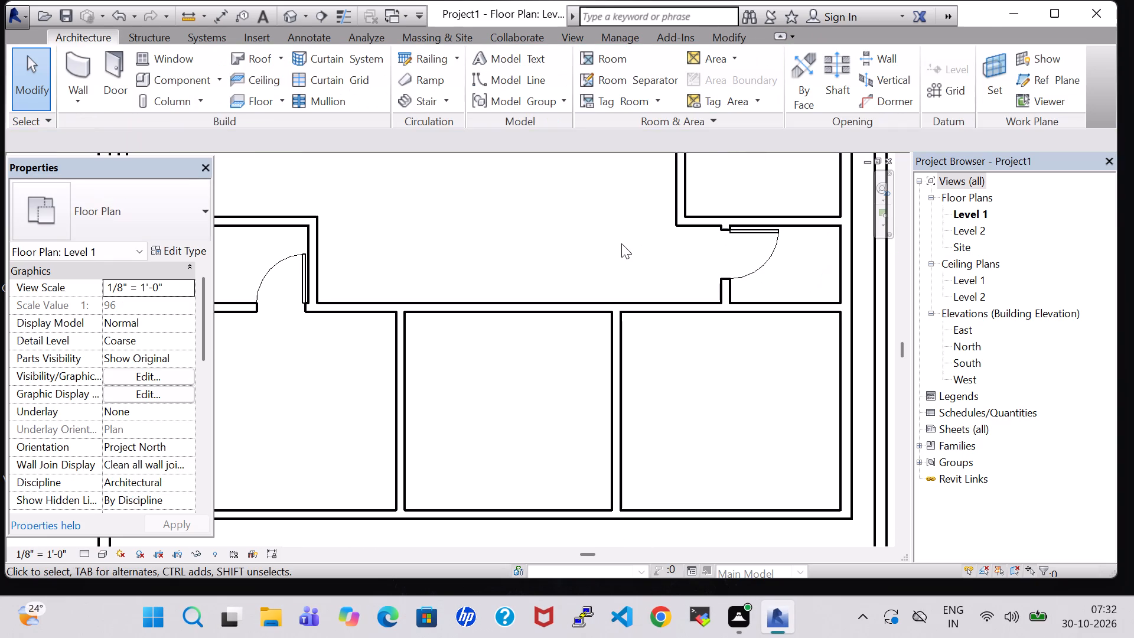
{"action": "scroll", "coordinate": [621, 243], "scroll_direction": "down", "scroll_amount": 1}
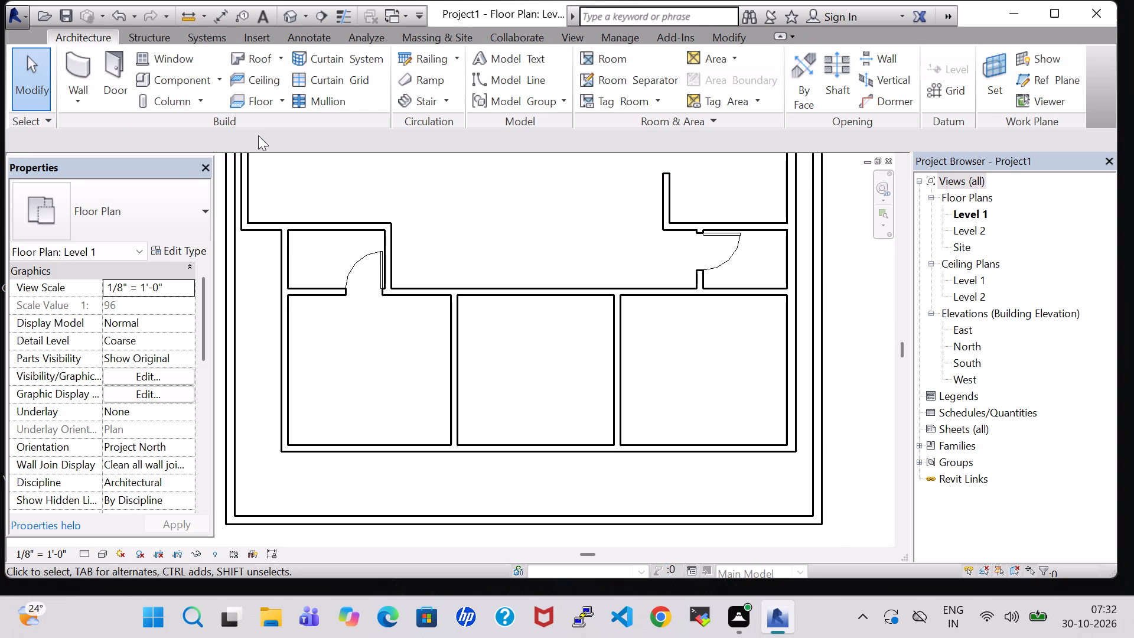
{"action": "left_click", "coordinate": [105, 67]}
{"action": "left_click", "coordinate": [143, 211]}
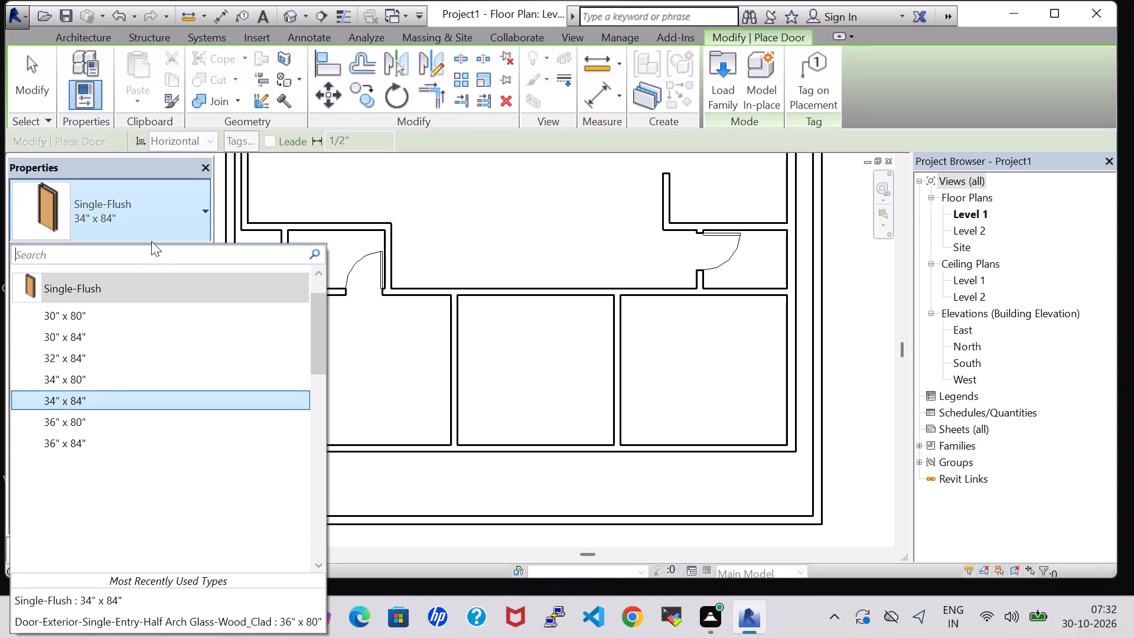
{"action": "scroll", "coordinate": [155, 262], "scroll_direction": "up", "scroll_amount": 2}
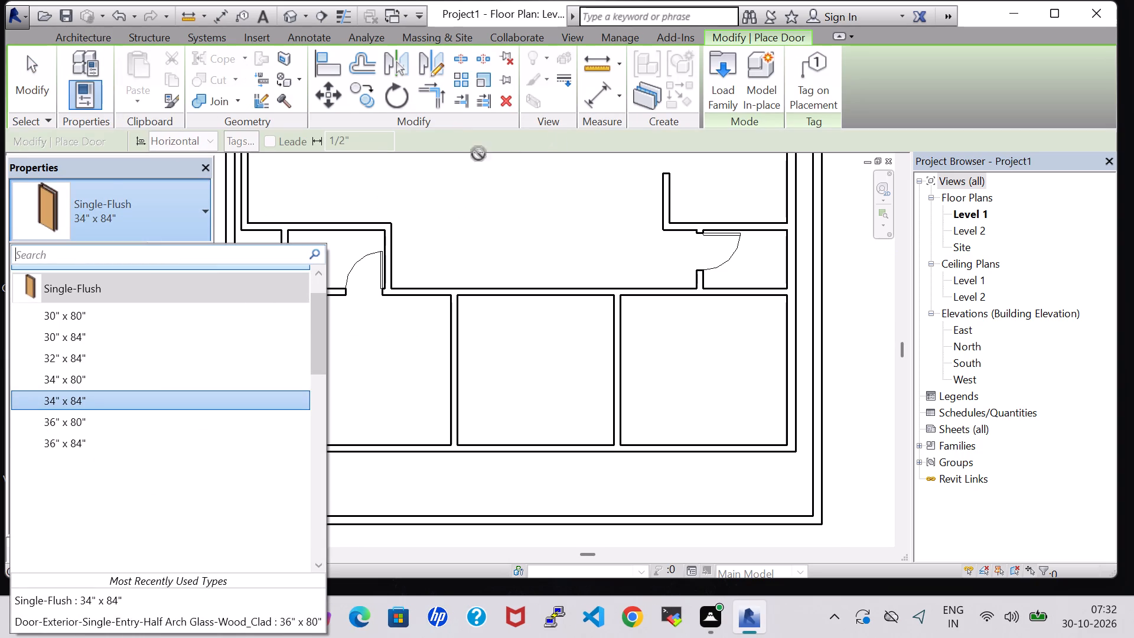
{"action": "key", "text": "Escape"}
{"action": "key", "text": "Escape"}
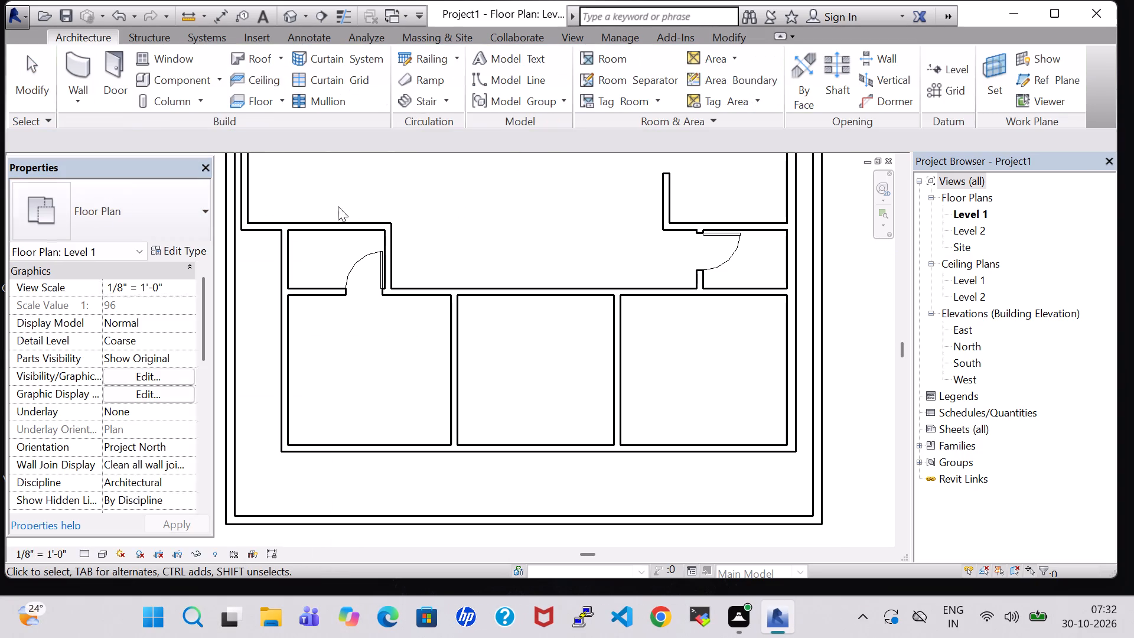
Create a door similar to the existing 36" x 80" half arch glass one in the lower southeast room's north wall, swinging inward, 2'-0" from its west partition.
{"action": "scroll", "coordinate": [456, 216], "scroll_direction": "down", "scroll_amount": 3}
{"action": "middle_click_drag", "start_coordinate": [456, 216], "coordinate": [455, 288]}
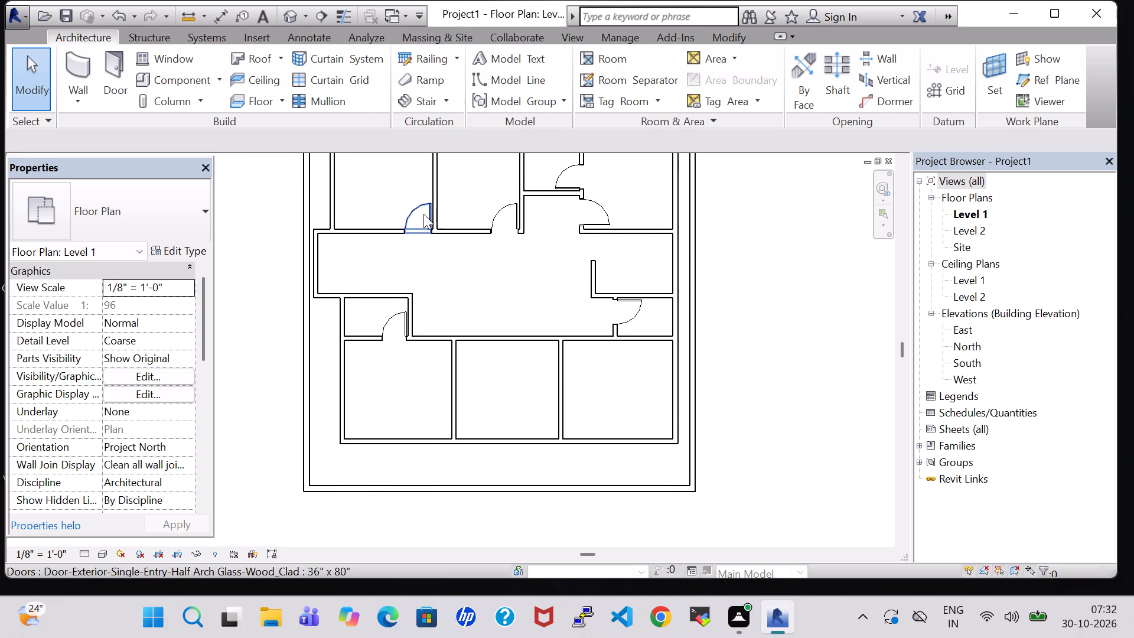
{"action": "left_click", "coordinate": [423, 214]}
{"action": "right_click", "coordinate": [423, 214]}
{"action": "left_click", "coordinate": [540, 310]}
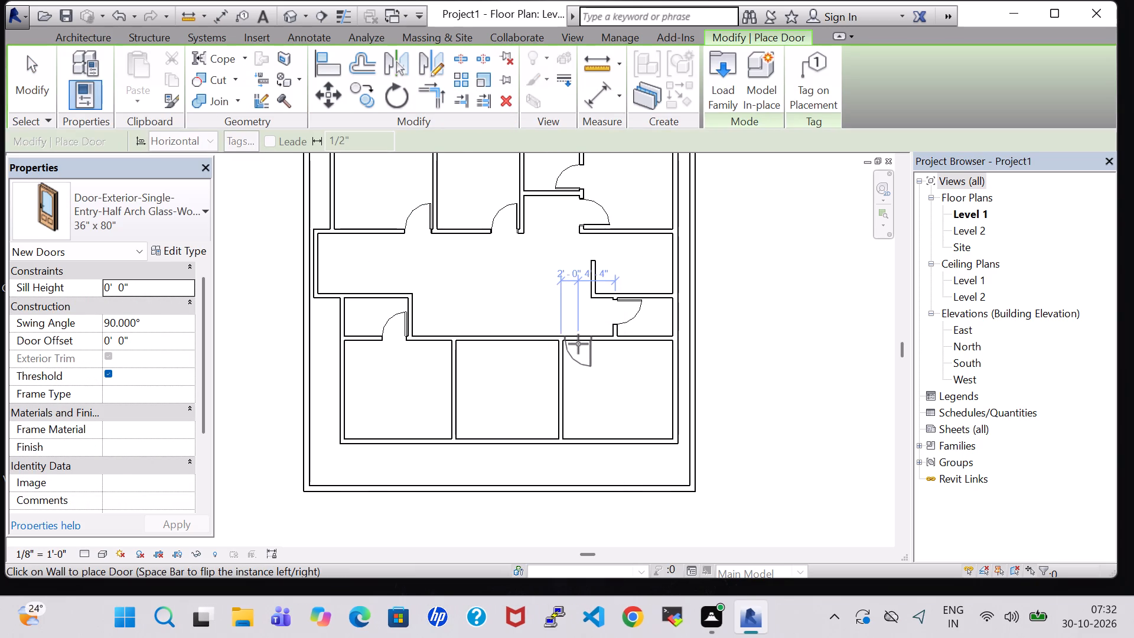
{"action": "key", "text": "space"}
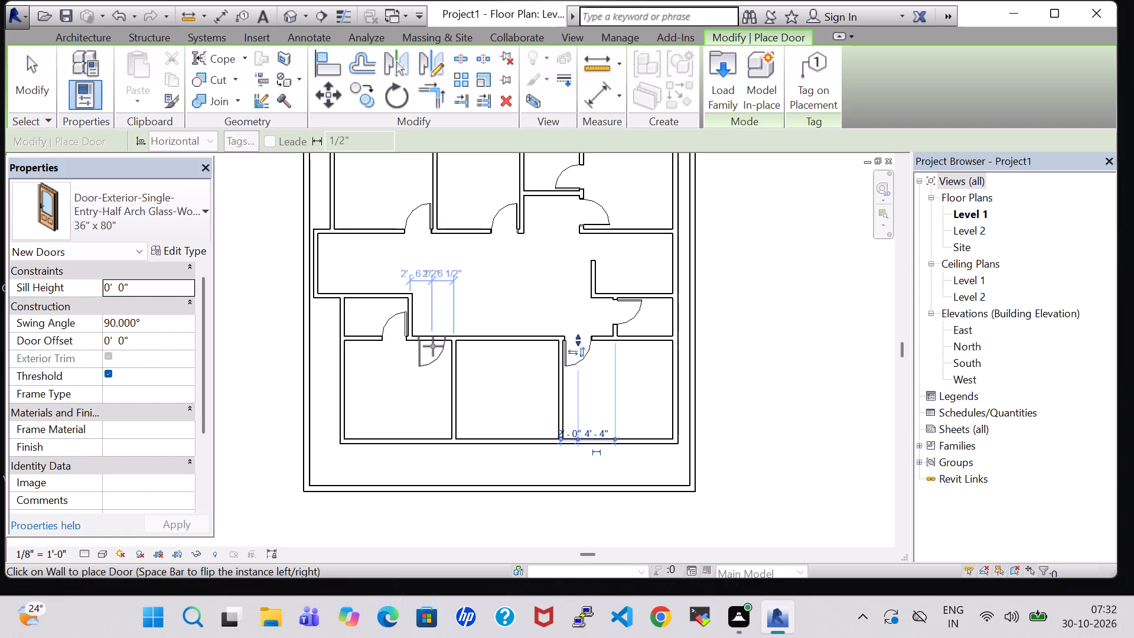
Place a 36" x 80" half arch glass door in the lower southwest room's north wall, swinging inward, centred about 1'-11" from its east partition.
{"action": "key", "text": "space"}
{"action": "scroll", "coordinate": [433, 346], "scroll_direction": "up", "scroll_amount": 7}
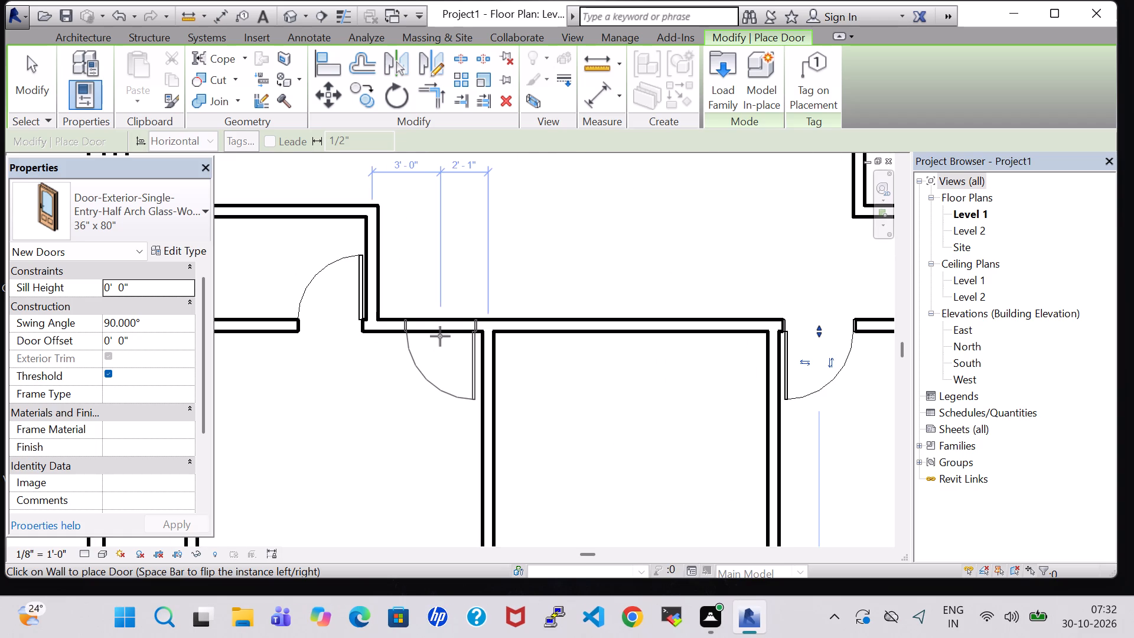
{"action": "left_click", "coordinate": [440, 336]}
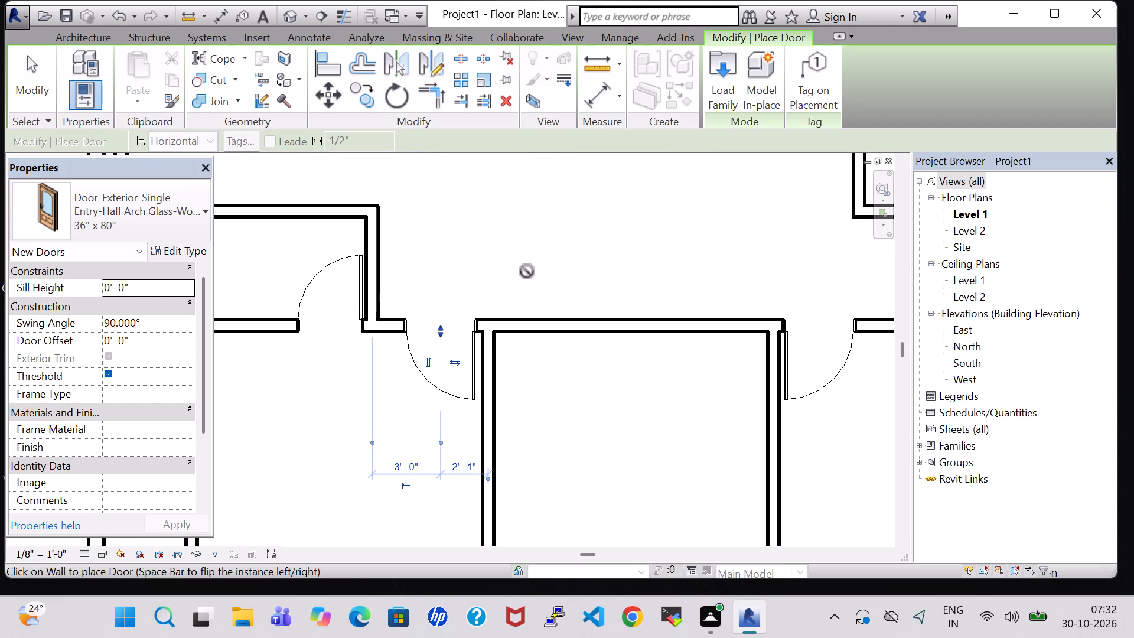
{"action": "key", "text": "Escape"}
{"action": "key", "text": "Escape"}
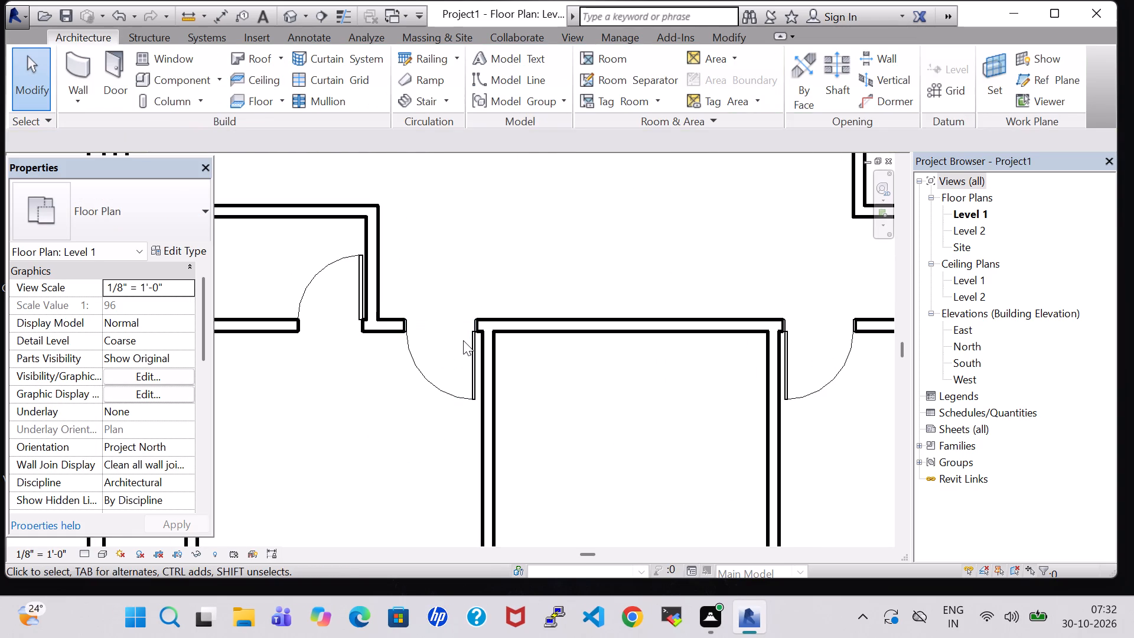
{"action": "left_click", "coordinate": [467, 341]}
{"action": "key", "text": "Right"}
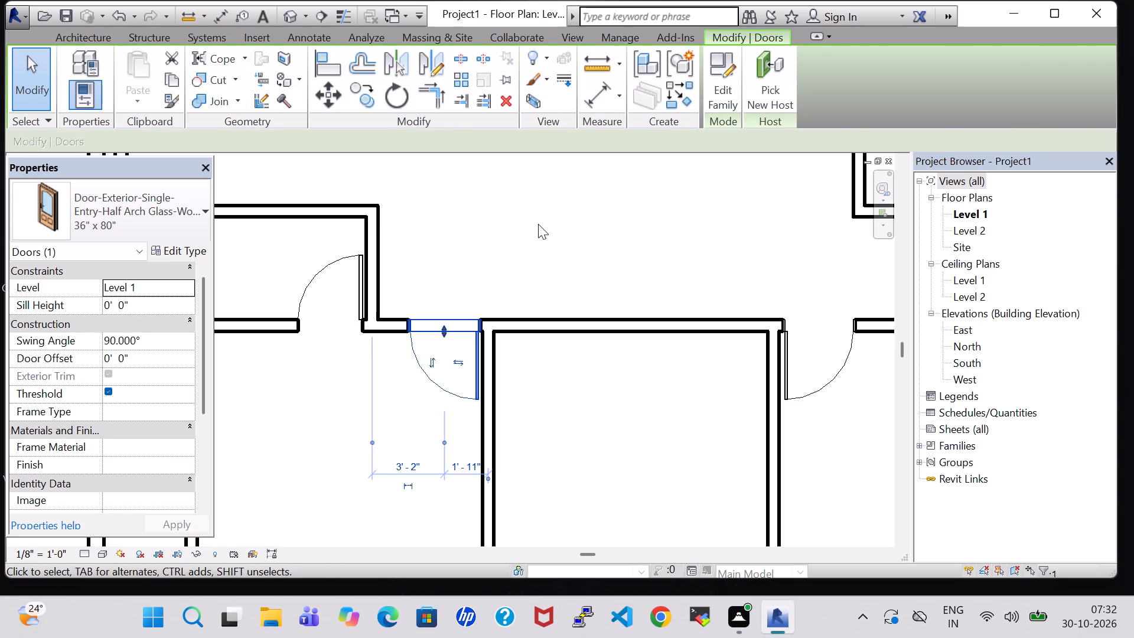
{"action": "left_click", "coordinate": [538, 224]}
Load the residential Door-Exterior-Double-Full Glass-Wood_Clad family in the 60" x 80" type for door placement.
{"action": "scroll", "coordinate": [538, 224], "scroll_direction": "down", "scroll_amount": 5}
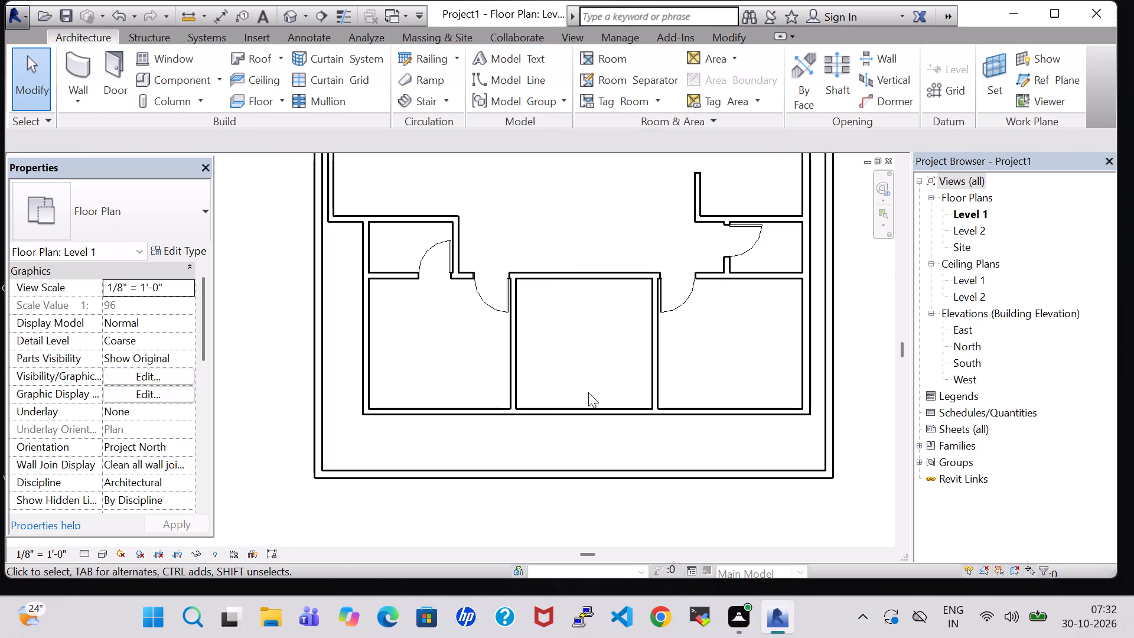
{"action": "left_click", "coordinate": [127, 82]}
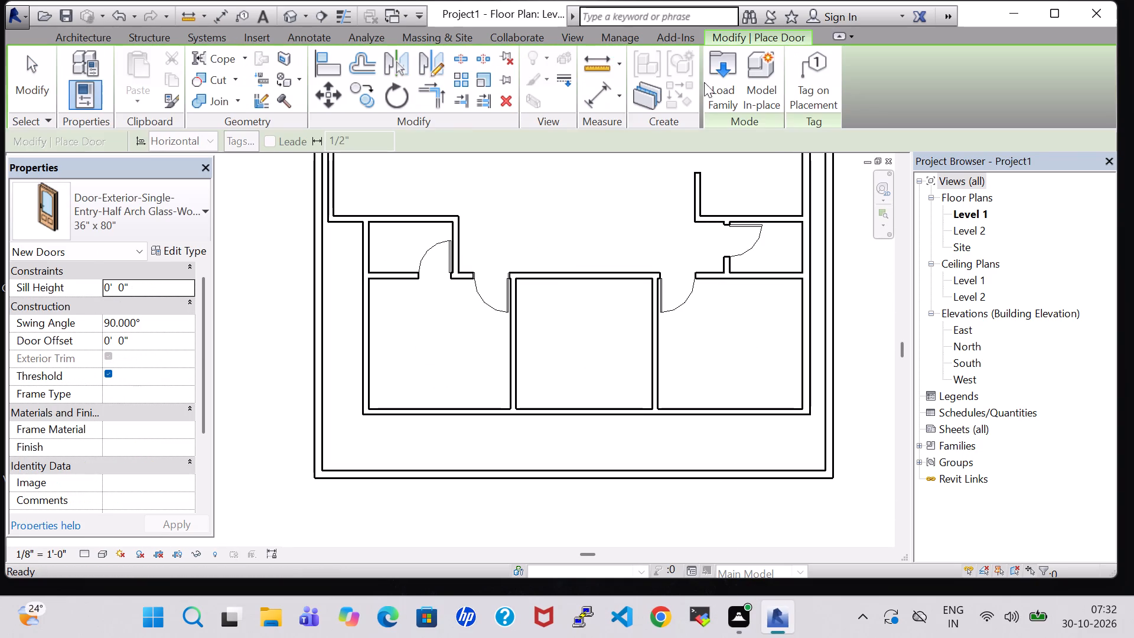
{"action": "left_click", "coordinate": [737, 86]}
{"action": "double_click", "coordinate": [668, 285]}
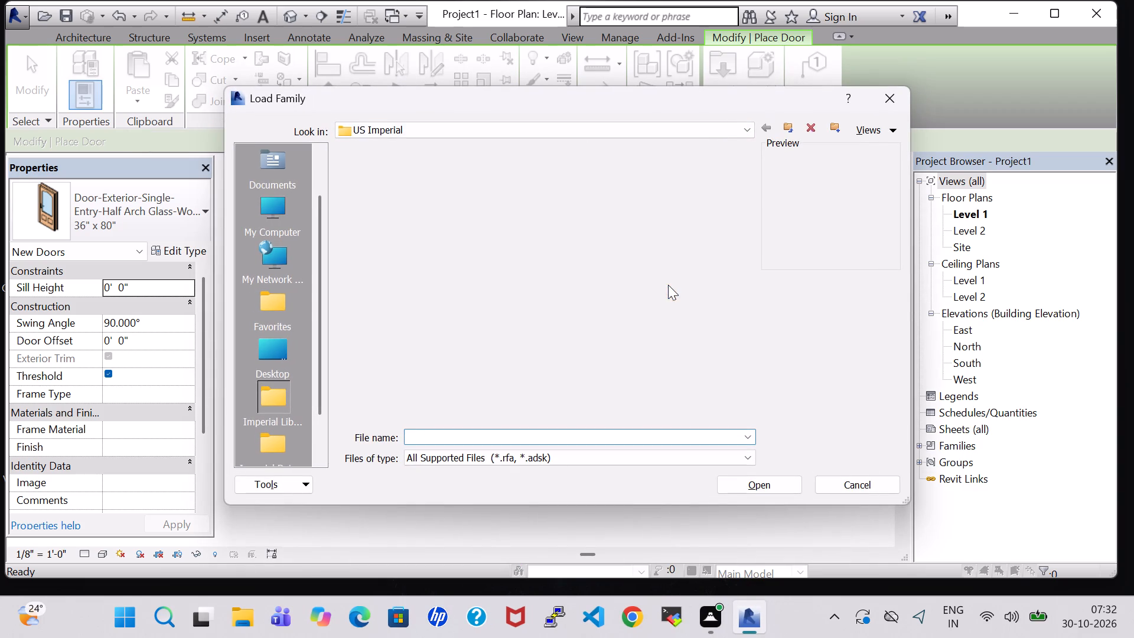
{"action": "double_click", "coordinate": [519, 178]}
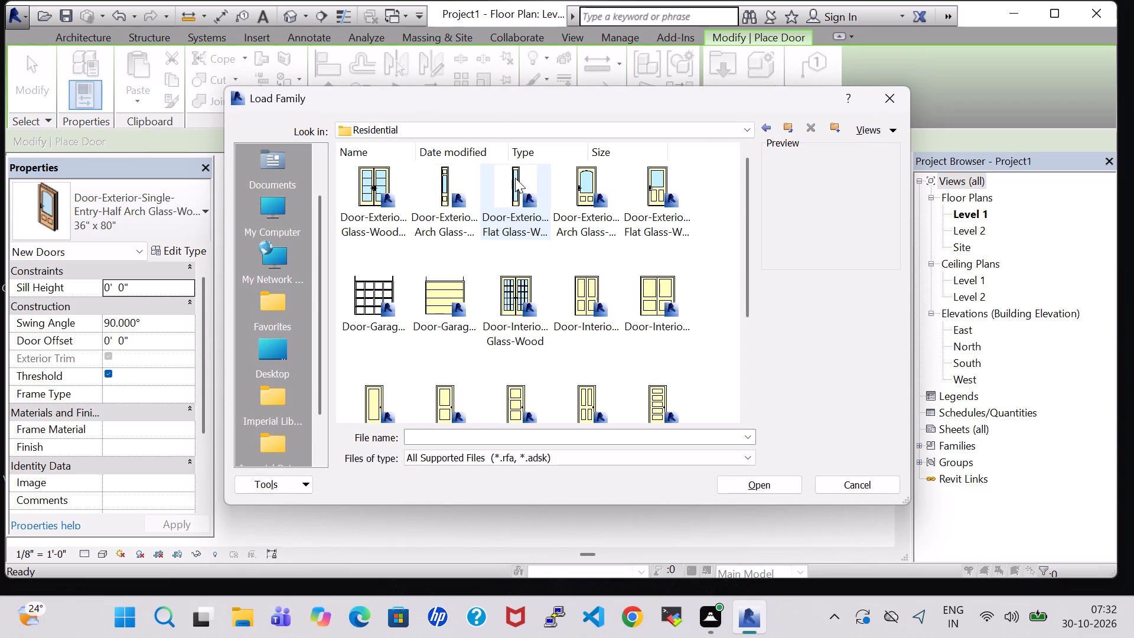
{"action": "left_click", "coordinate": [364, 176]}
{"action": "left_click", "coordinate": [774, 475]}
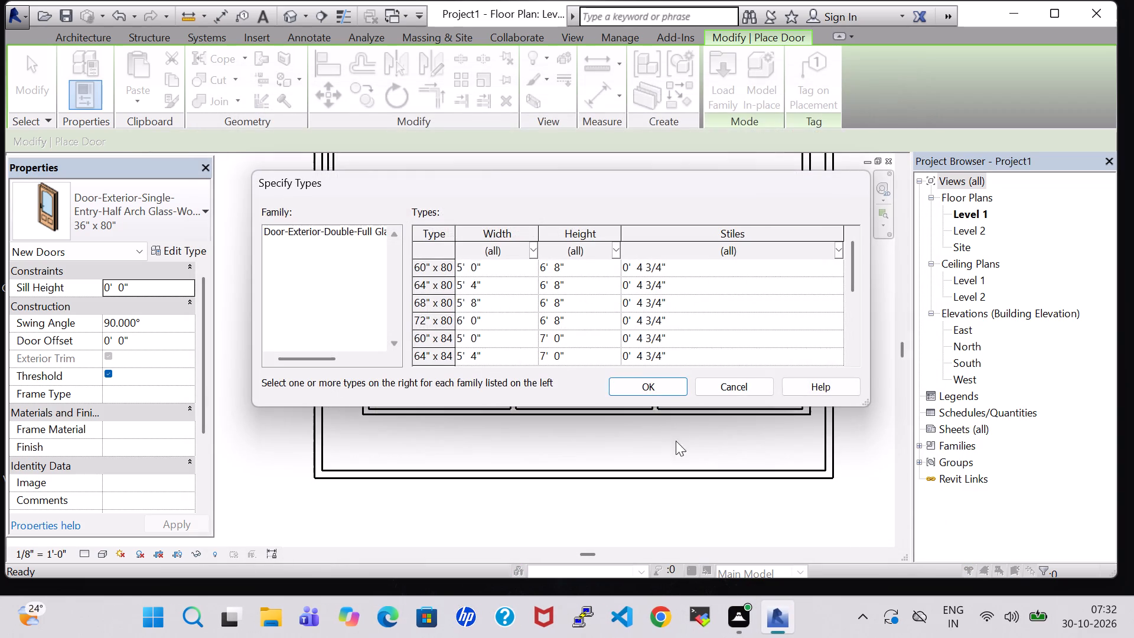
{"action": "left_click", "coordinate": [639, 376]}
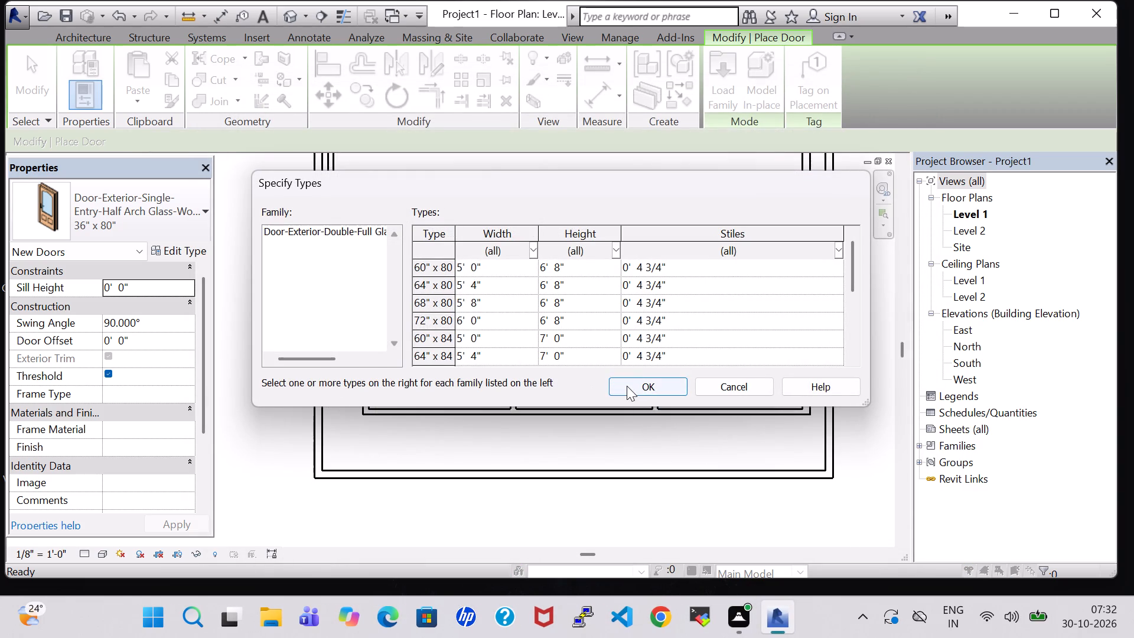
{"action": "left_click", "coordinate": [627, 386]}
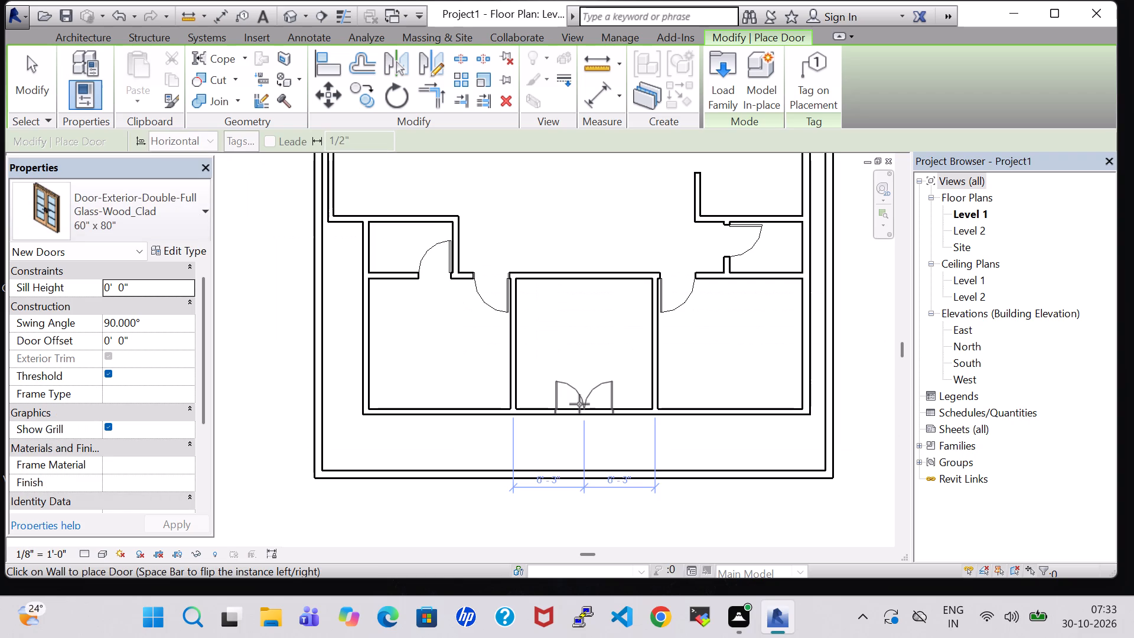
Place the 60" x 80" double full glass door in the lower middle room's south wall, swinging inward, centred 6'-3" from both partitions.
{"action": "left_click", "coordinate": [579, 404]}
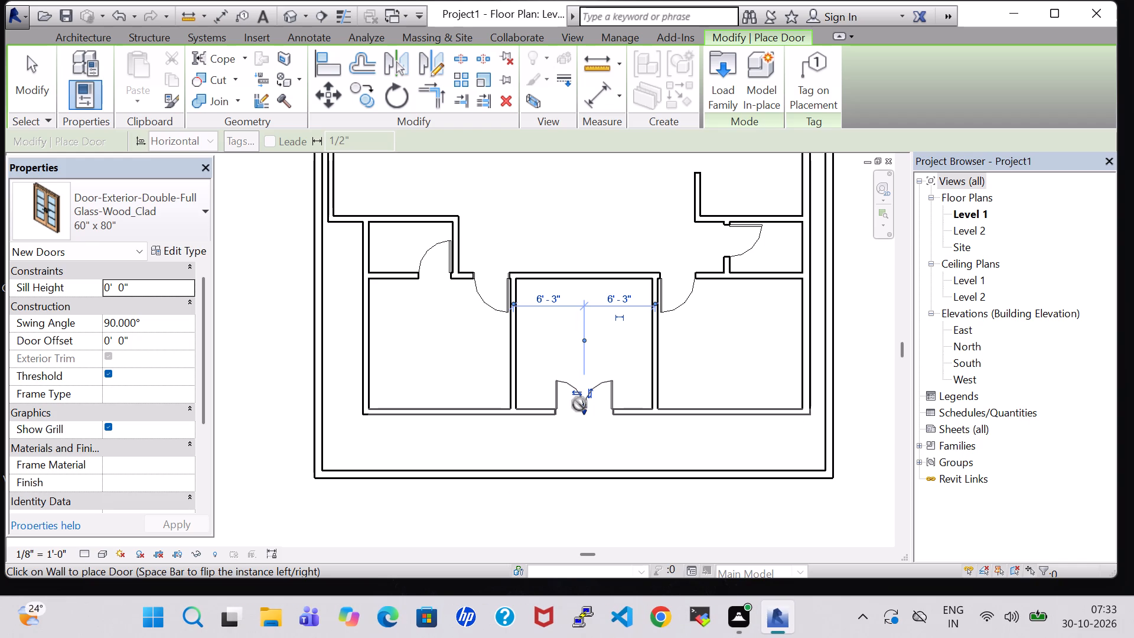
{"action": "key", "text": "Escape"}
{"action": "key", "text": "Escape"}
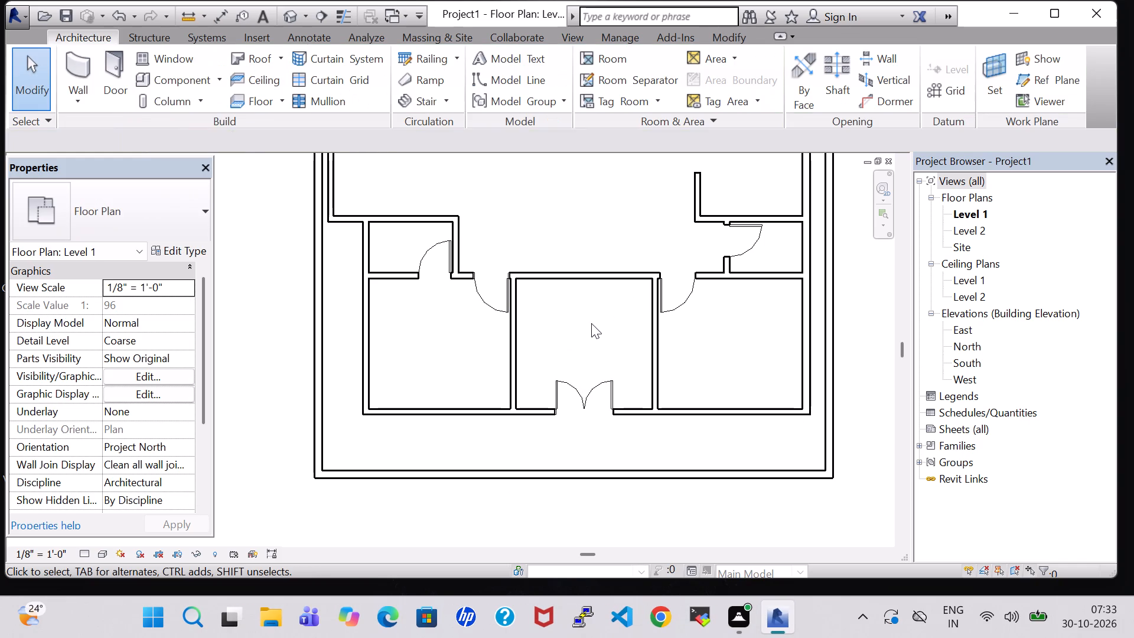
Split the lower middle room's north wall at about 2'-4" and 10'-1" from its west partition.
{"action": "double_click", "coordinate": [729, 39]}
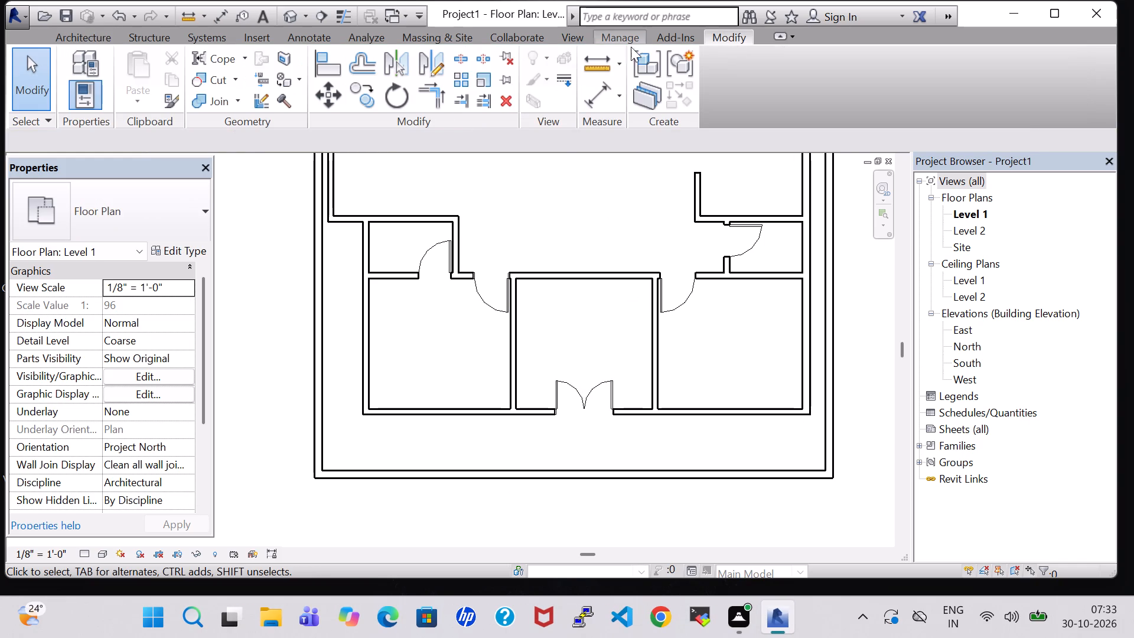
{"action": "left_click", "coordinate": [461, 54]}
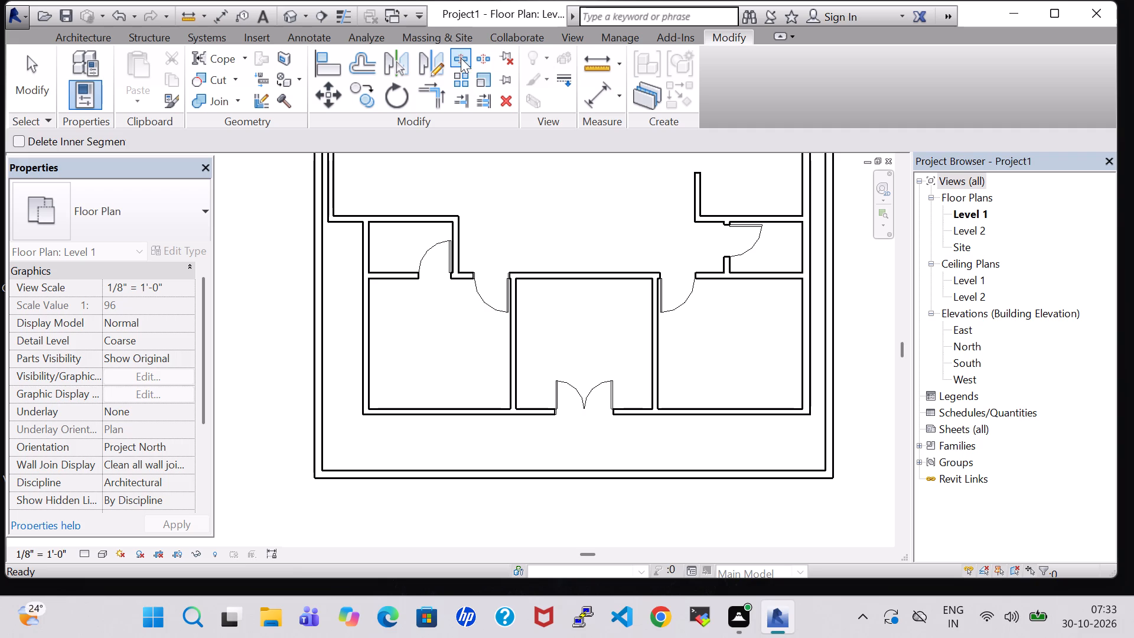
{"action": "left_click", "coordinate": [540, 271]}
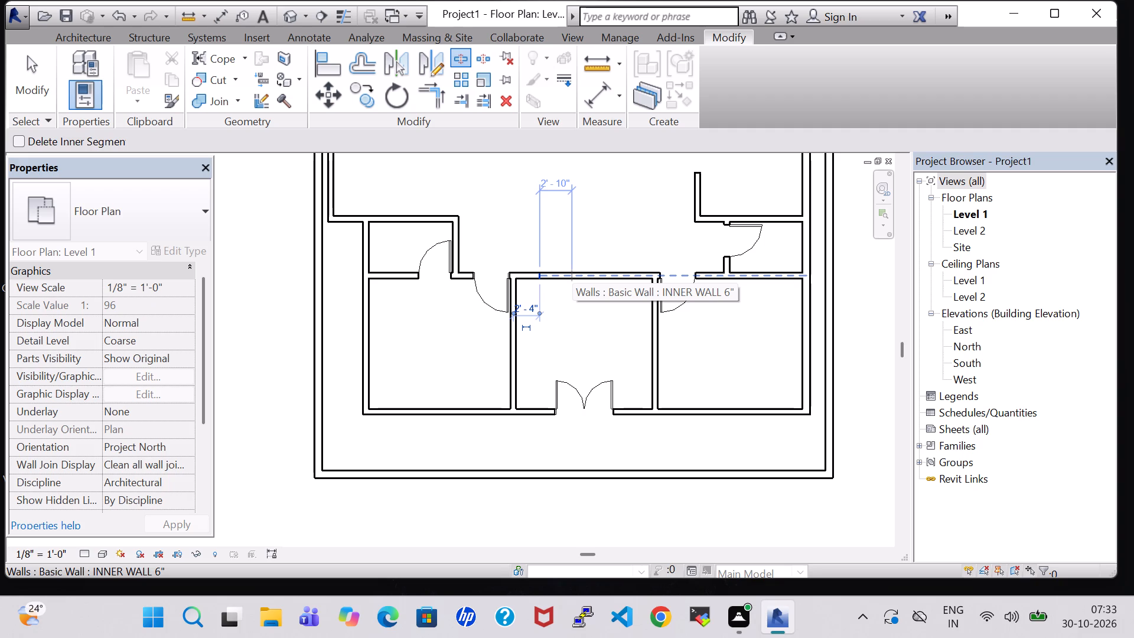
{"action": "type", "text": "8'"}
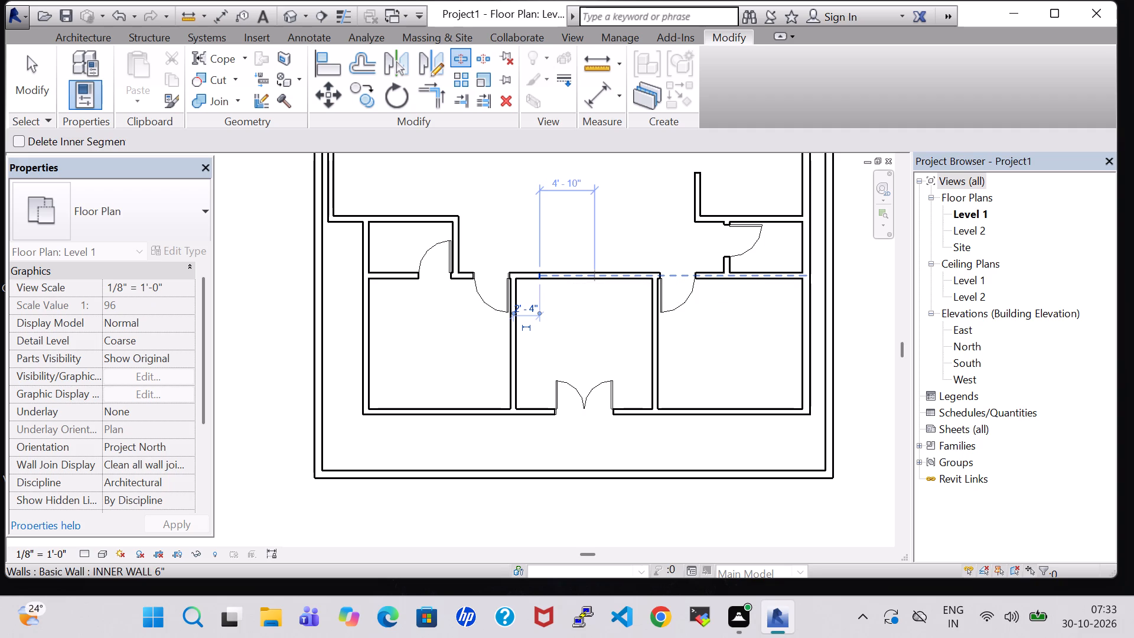
{"action": "left_click", "coordinate": [627, 277]}
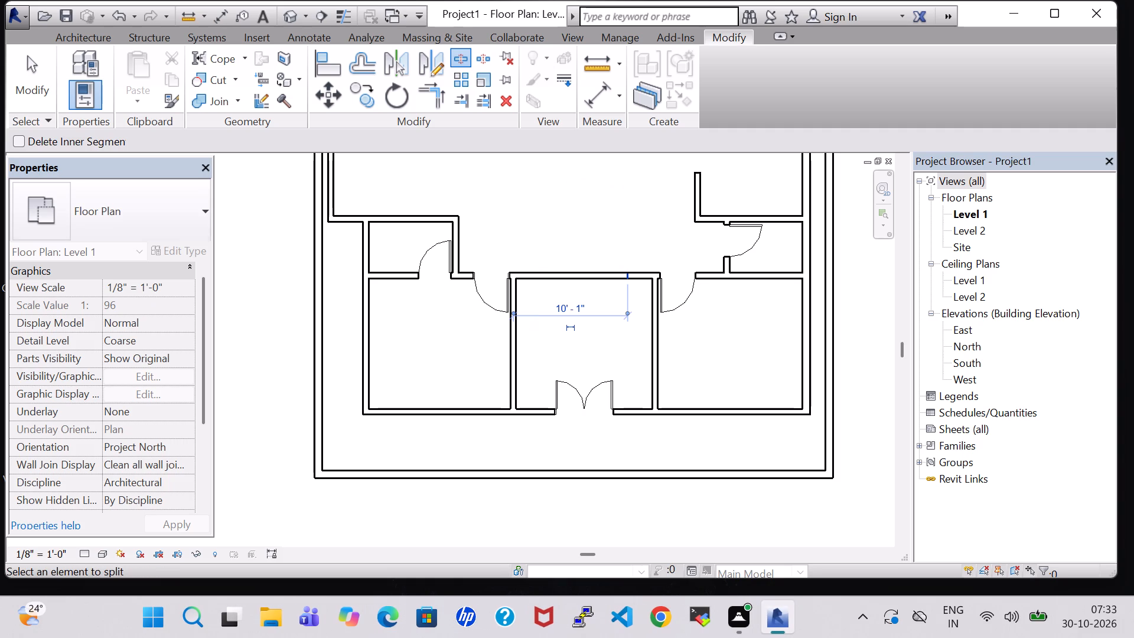
{"action": "key", "text": "Escape"}
{"action": "key", "text": "Escape"}
Delete the wall segment between the two splits in the lower middle room's north wall.
{"action": "double_click", "coordinate": [572, 282]}
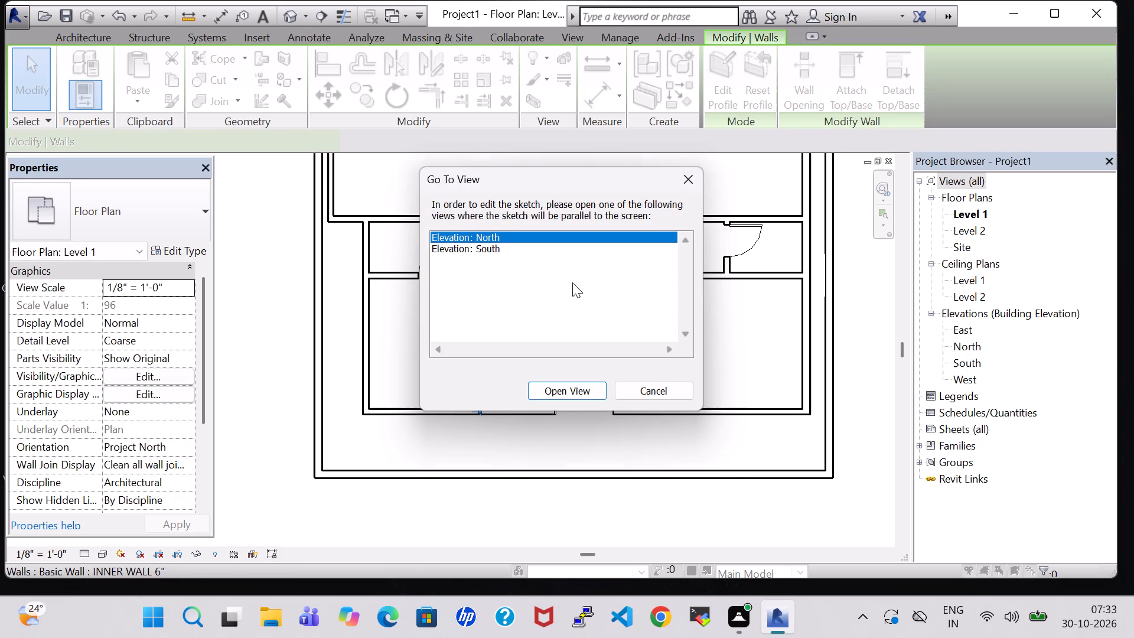
{"action": "left_click", "coordinate": [653, 387]}
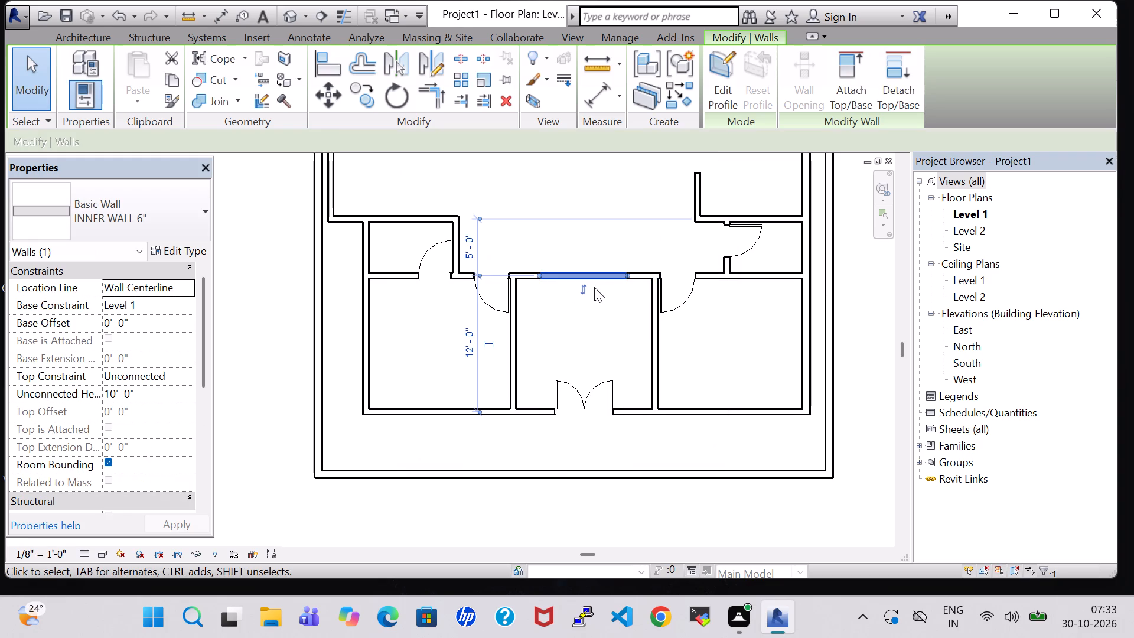
{"action": "key", "text": "Delete"}
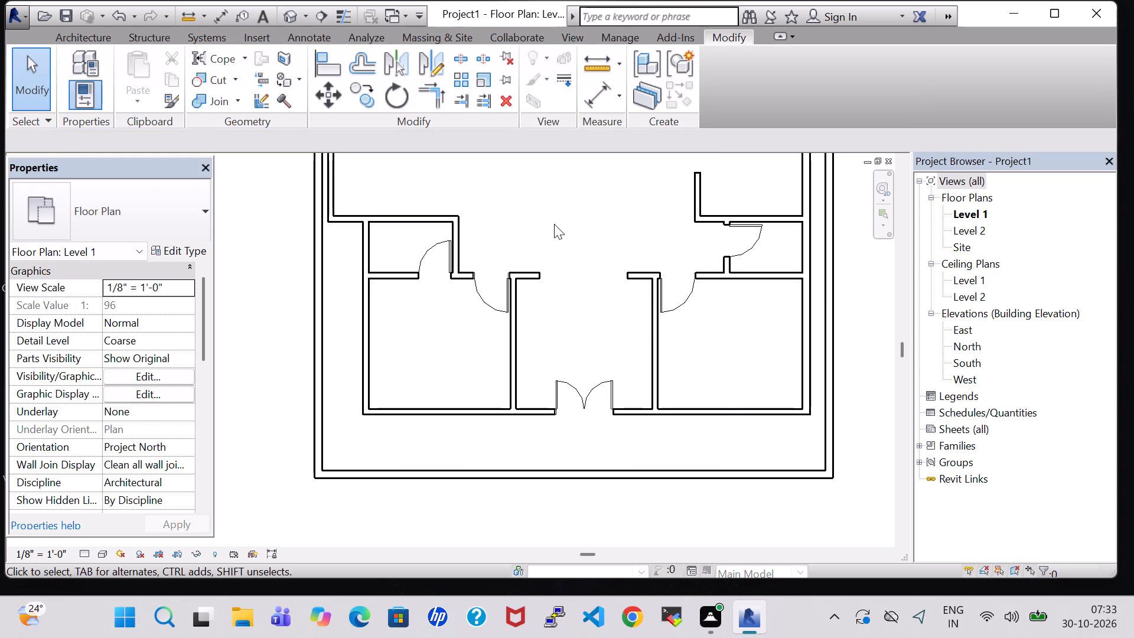
{"action": "left_click", "coordinate": [554, 224]}
Review the whole Level 1 floor plan, checking the room layout, door positions and wall openings.
{"action": "scroll", "coordinate": [554, 224], "scroll_direction": "down", "scroll_amount": 3}
{"action": "middle_click_drag", "start_coordinate": [546, 226], "coordinate": [410, 382]}
{"action": "middle_click_drag", "start_coordinate": [425, 382], "coordinate": [436, 383]}
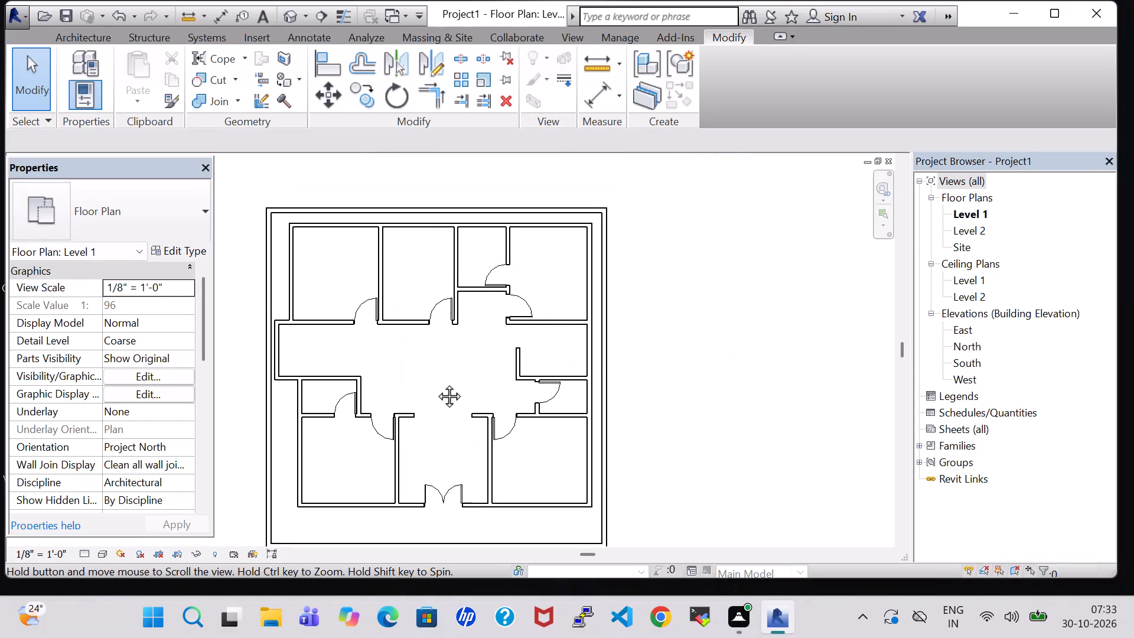
{"action": "middle_click_drag", "start_coordinate": [436, 383], "coordinate": [543, 360]}
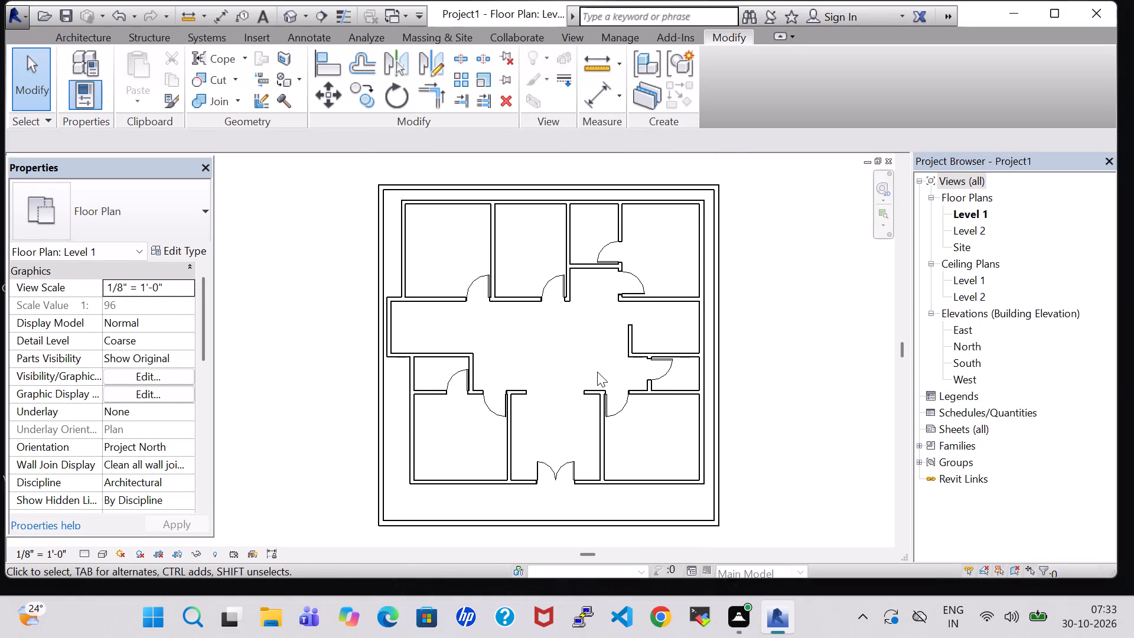
{"action": "scroll", "coordinate": [597, 372], "scroll_direction": "down", "scroll_amount": 1}
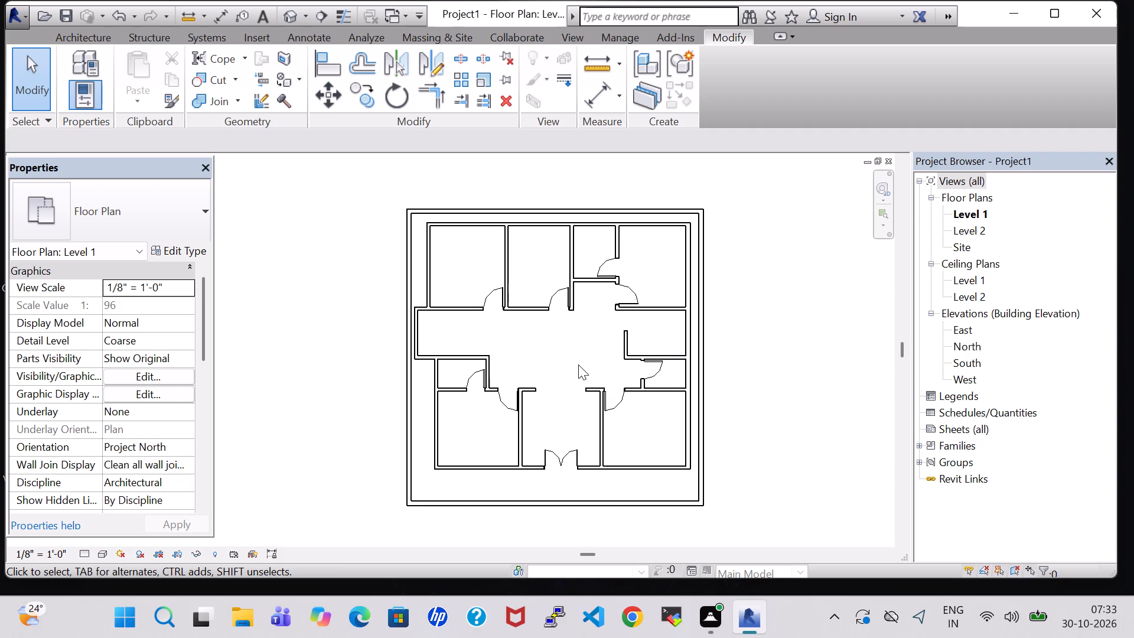
{"action": "middle_click_drag", "start_coordinate": [578, 364], "coordinate": [627, 372]}
{"action": "scroll", "coordinate": [627, 372], "scroll_direction": "up", "scroll_amount": 3}
{"action": "middle_click_drag", "start_coordinate": [541, 346], "coordinate": [572, 386]}
{"action": "scroll", "coordinate": [572, 386], "scroll_direction": "down", "scroll_amount": 3}
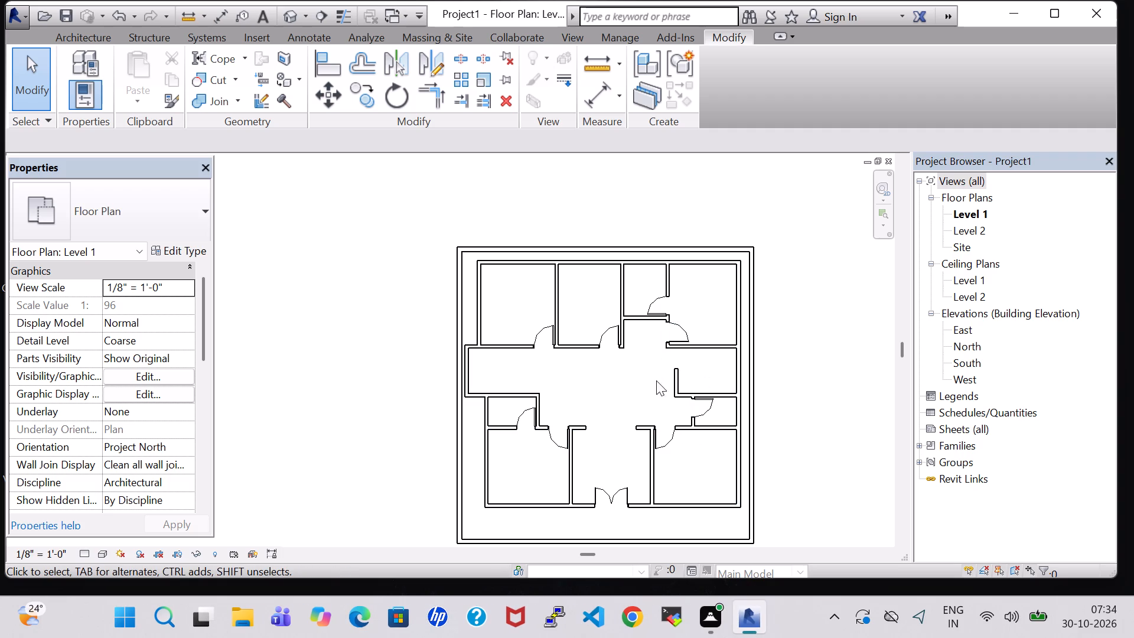
{"action": "left_click", "coordinate": [822, 317]}
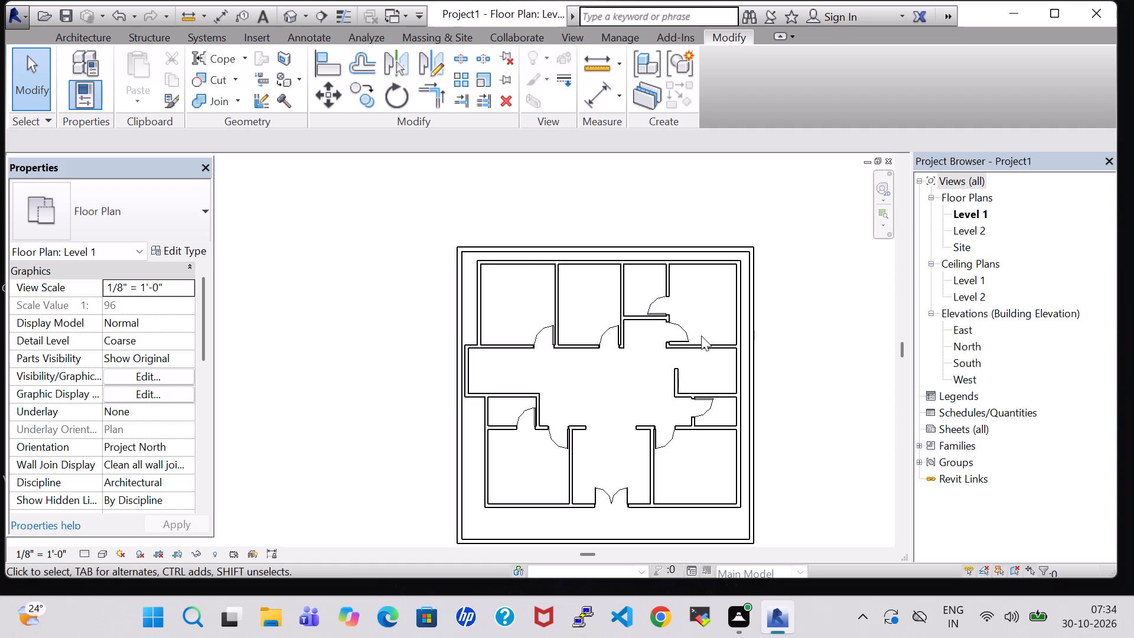
Start the Window command and browse the US Imperial library's Windows folder for a window family to load.
{"action": "left_click", "coordinate": [86, 32]}
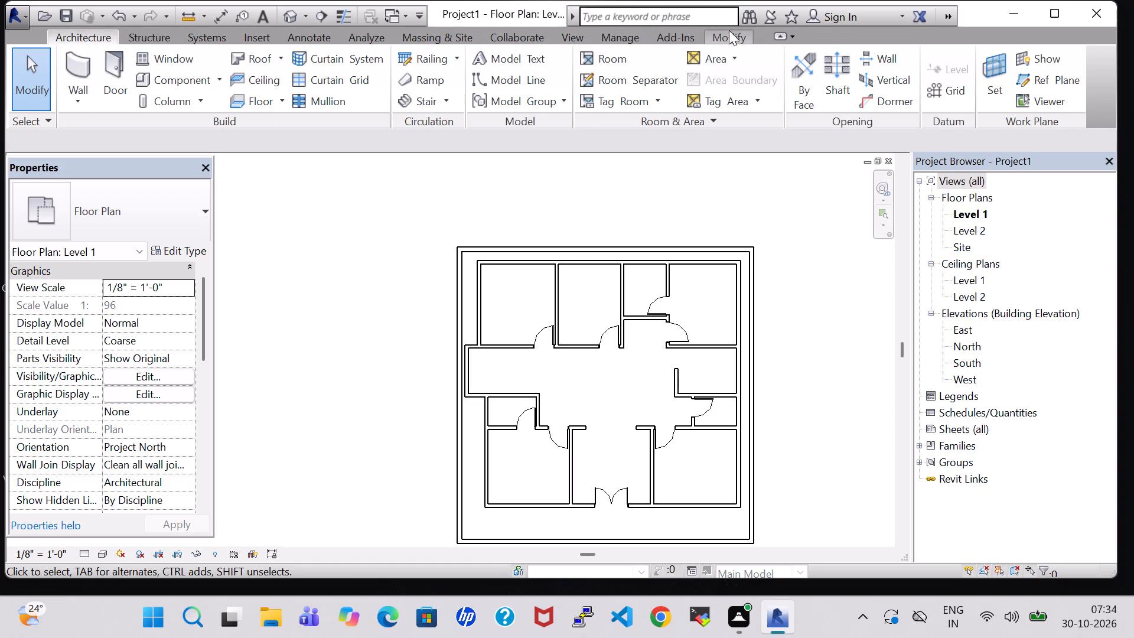
{"action": "left_click", "coordinate": [190, 55]}
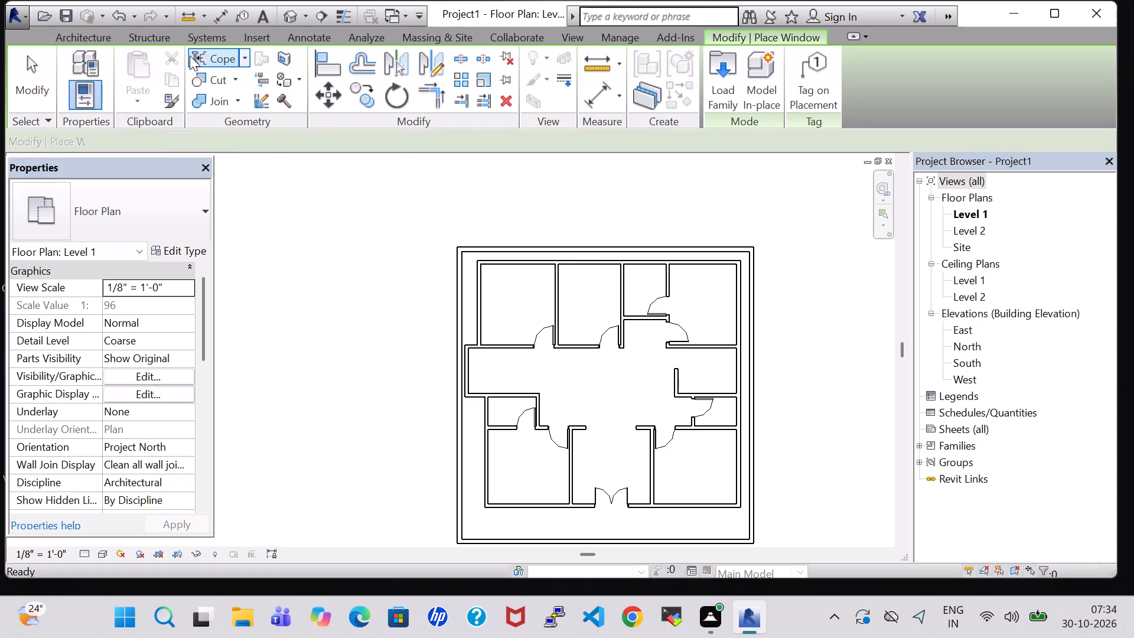
{"action": "left_click", "coordinate": [712, 82]}
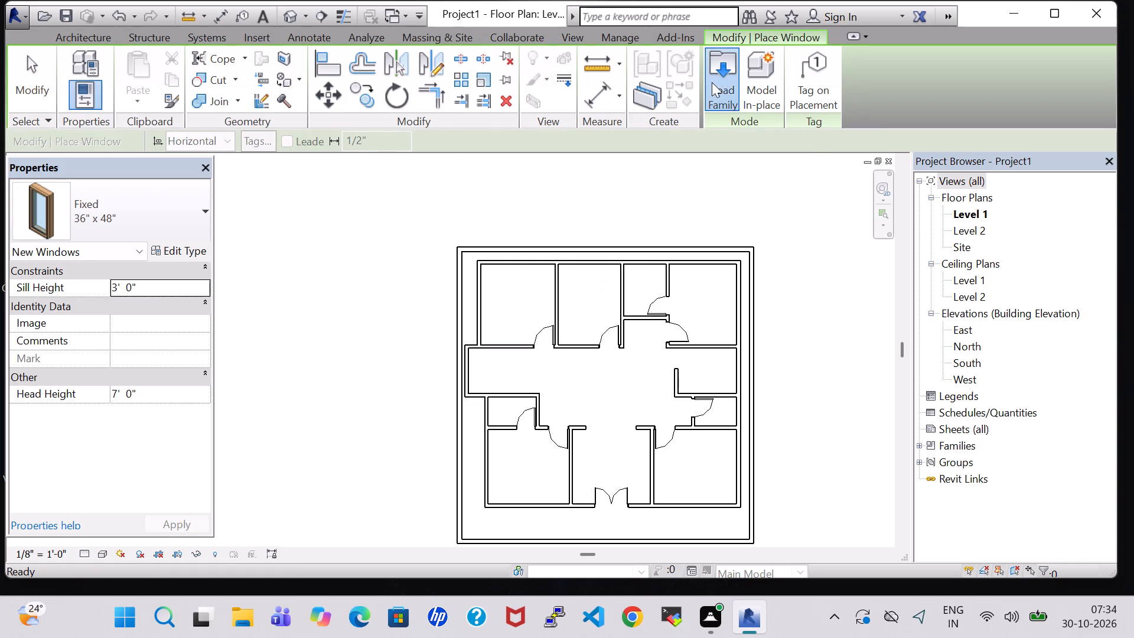
{"action": "left_click", "coordinate": [658, 320]}
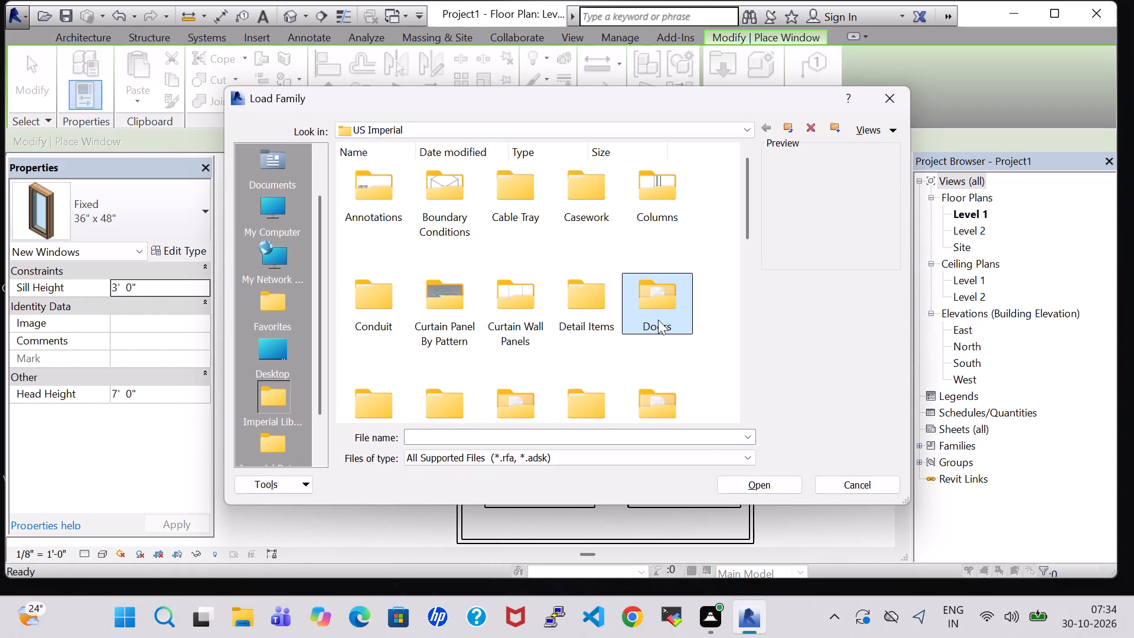
{"action": "key", "text": "w"}
{"action": "double_click", "coordinate": [519, 367]}
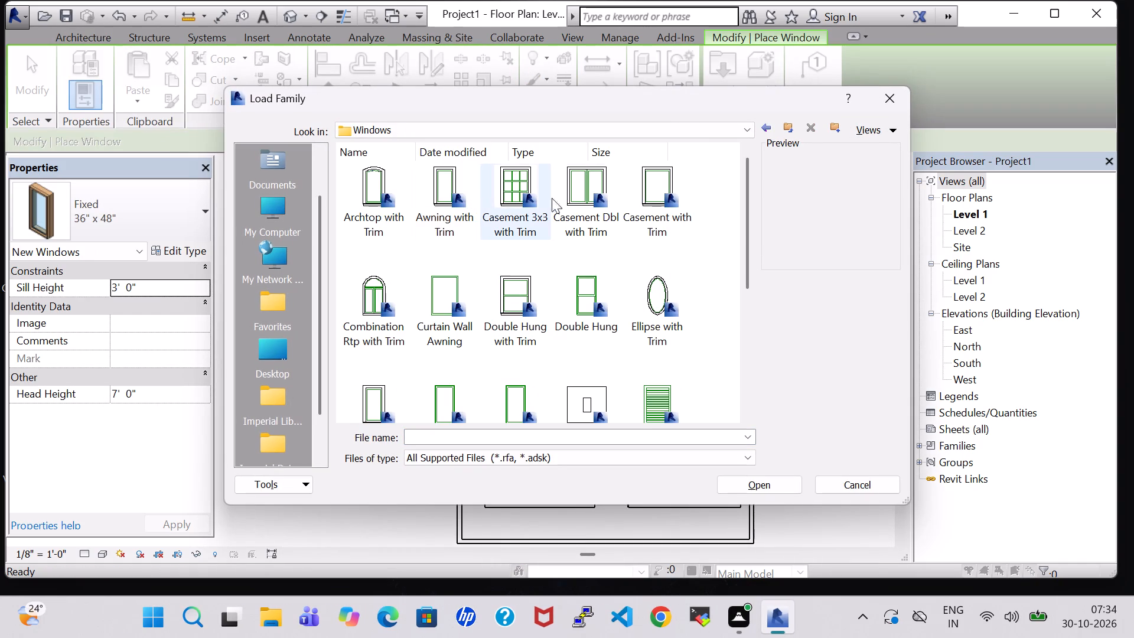
Load the Casement Dbl with Trim window family from the library's Windows folder.
{"action": "left_click", "coordinate": [583, 198]}
{"action": "left_click", "coordinate": [768, 484]}
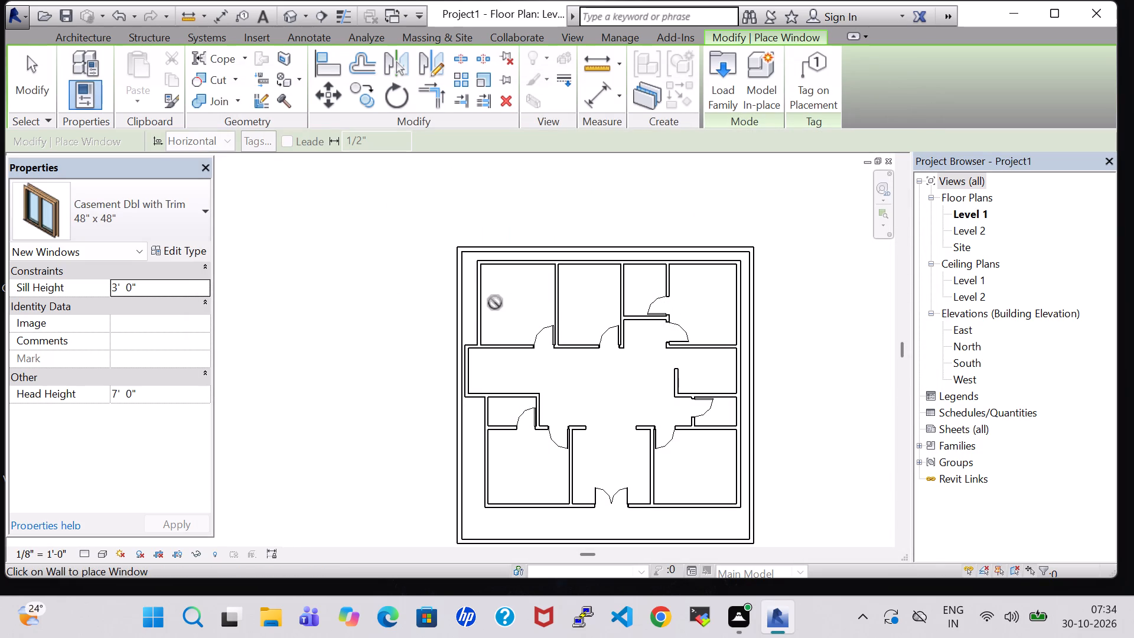
Place 48" x 48" casement windows in the northwest room's west wall, about 5'-9" from its north wall, and centred in the adjacent room's north wall.
{"action": "scroll", "coordinate": [475, 302], "scroll_direction": "up", "scroll_amount": 3}
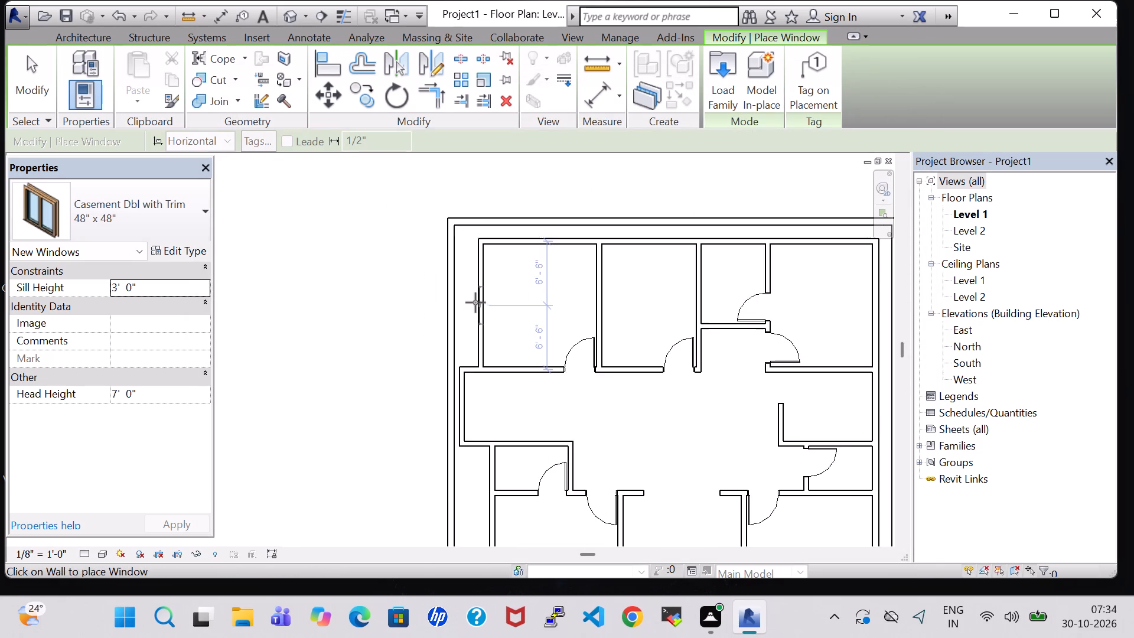
{"action": "scroll", "coordinate": [475, 302], "scroll_direction": "up", "scroll_amount": 4}
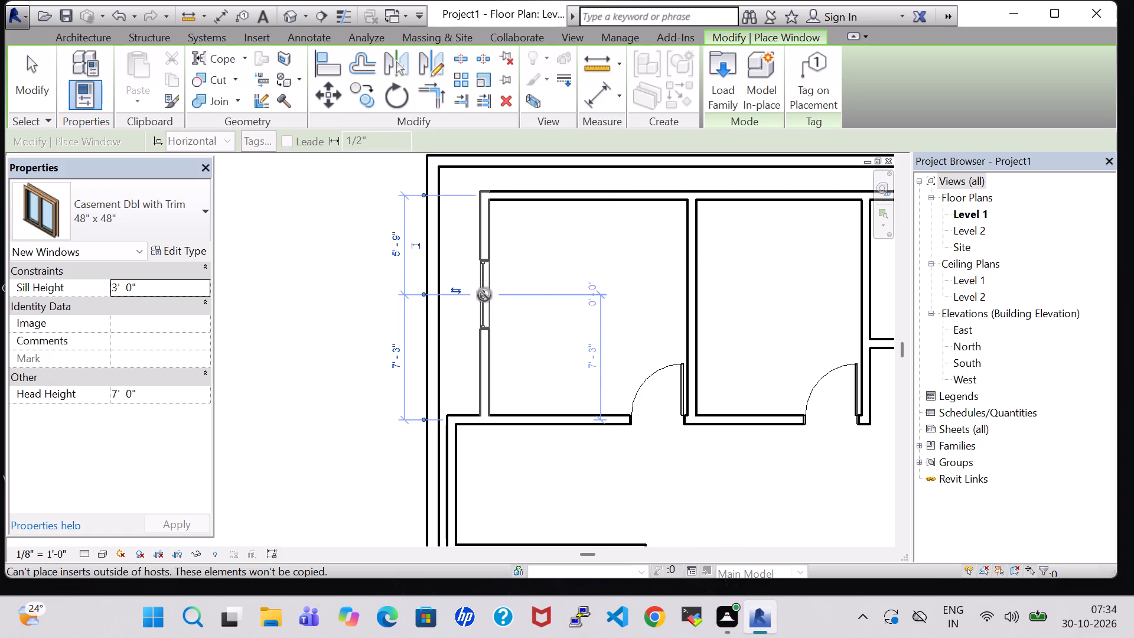
{"action": "left_click", "coordinate": [778, 189]}
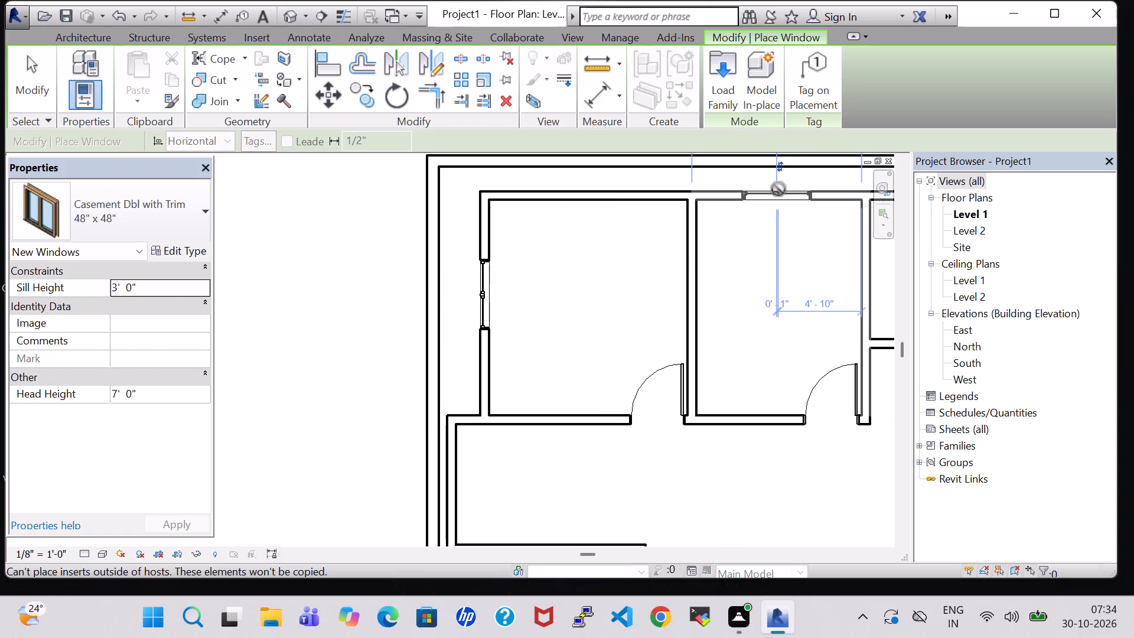
Place 48" x 48" casement windows centred in the east walls of the northeast room and the open room just south of it.
{"action": "middle_click_drag", "start_coordinate": [778, 189], "coordinate": [445, 227]}
{"action": "scroll", "coordinate": [445, 226], "scroll_direction": "down", "scroll_amount": 3}
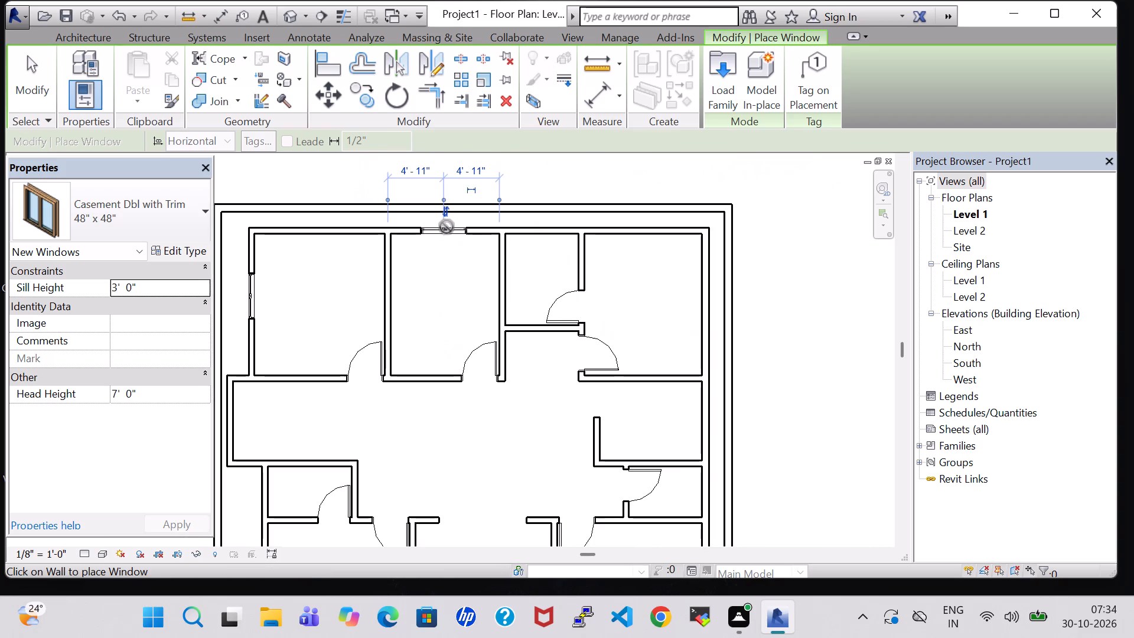
{"action": "left_click", "coordinate": [714, 310]}
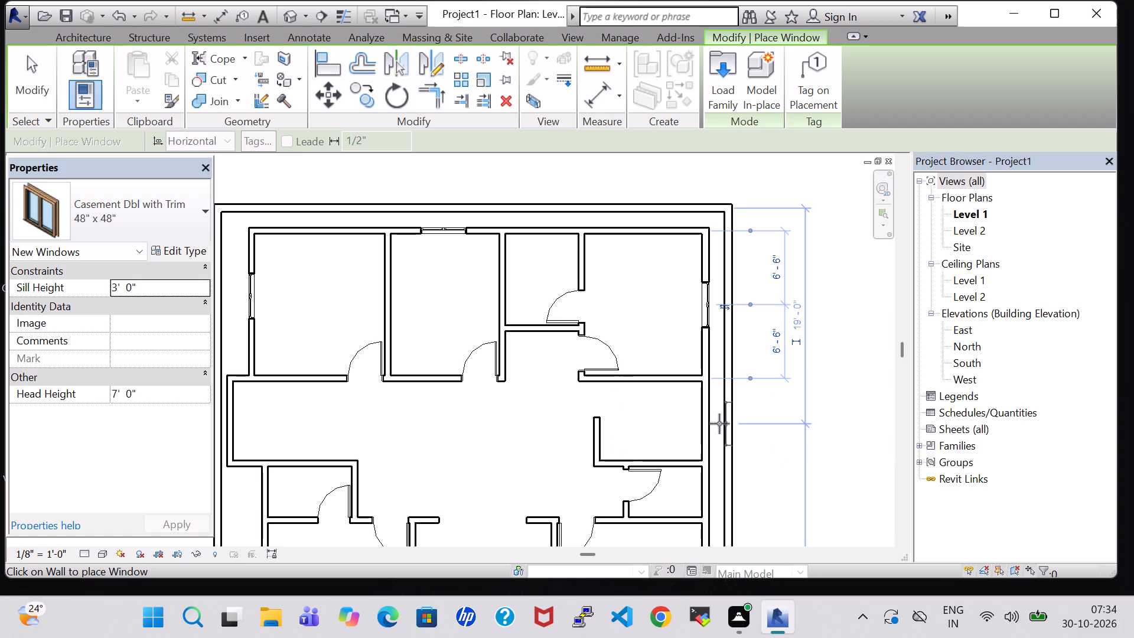
{"action": "left_click", "coordinate": [706, 424]}
Place casement windows in the southeast room's east wall and southwest room's west wall, about 5'-7" and 5'-3" from their respective north walls.
{"action": "middle_click", "coordinate": [704, 458]}
{"action": "middle_click_drag", "start_coordinate": [704, 458], "coordinate": [705, 447]}
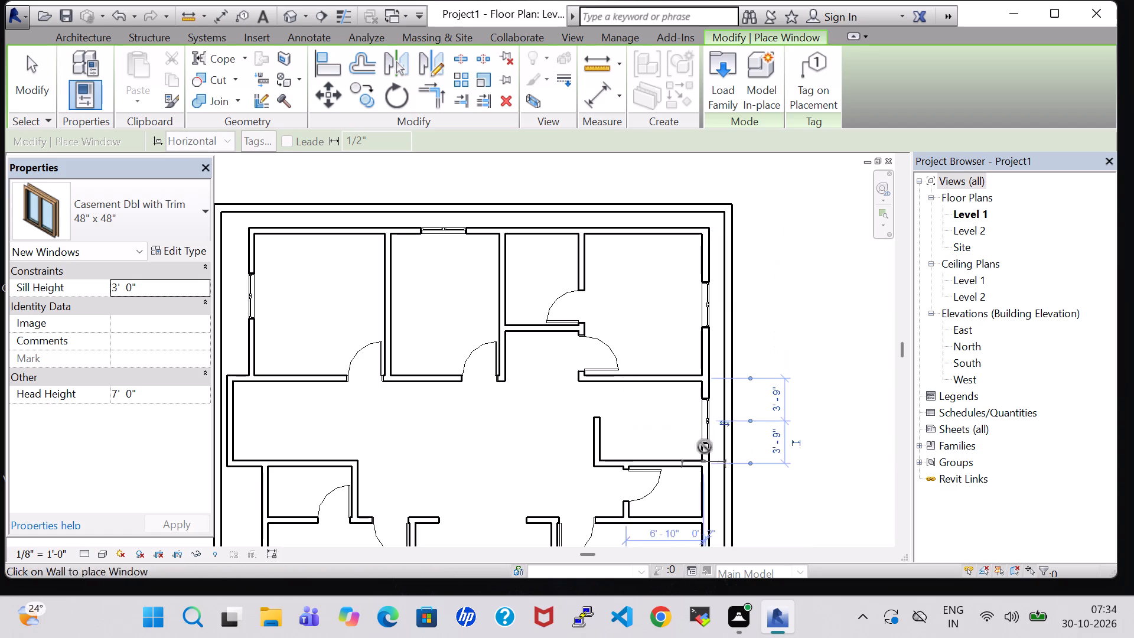
{"action": "middle_click_drag", "start_coordinate": [705, 447], "coordinate": [709, 417]}
{"action": "middle_click_drag", "start_coordinate": [713, 401], "coordinate": [729, 288]}
{"action": "scroll", "coordinate": [552, 267], "scroll_direction": "up", "scroll_amount": 7}
{"action": "middle_click_drag", "start_coordinate": [537, 255], "coordinate": [659, 384]}
{"action": "middle_click_drag", "start_coordinate": [701, 441], "coordinate": [773, 554]}
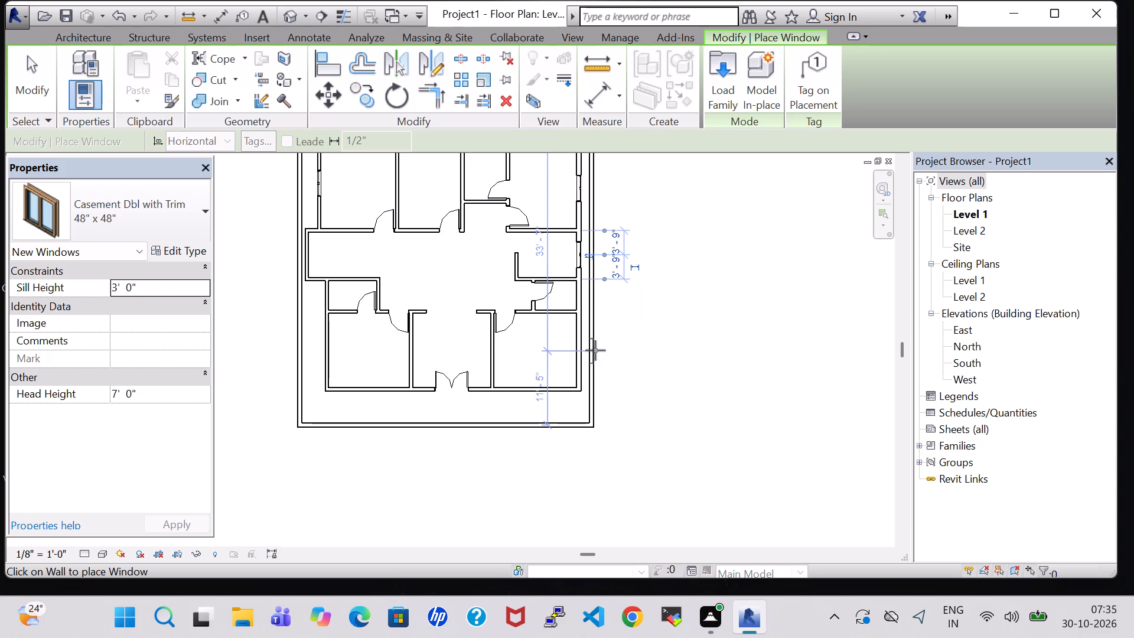
{"action": "scroll", "coordinate": [581, 348], "scroll_direction": "up", "scroll_amount": 8}
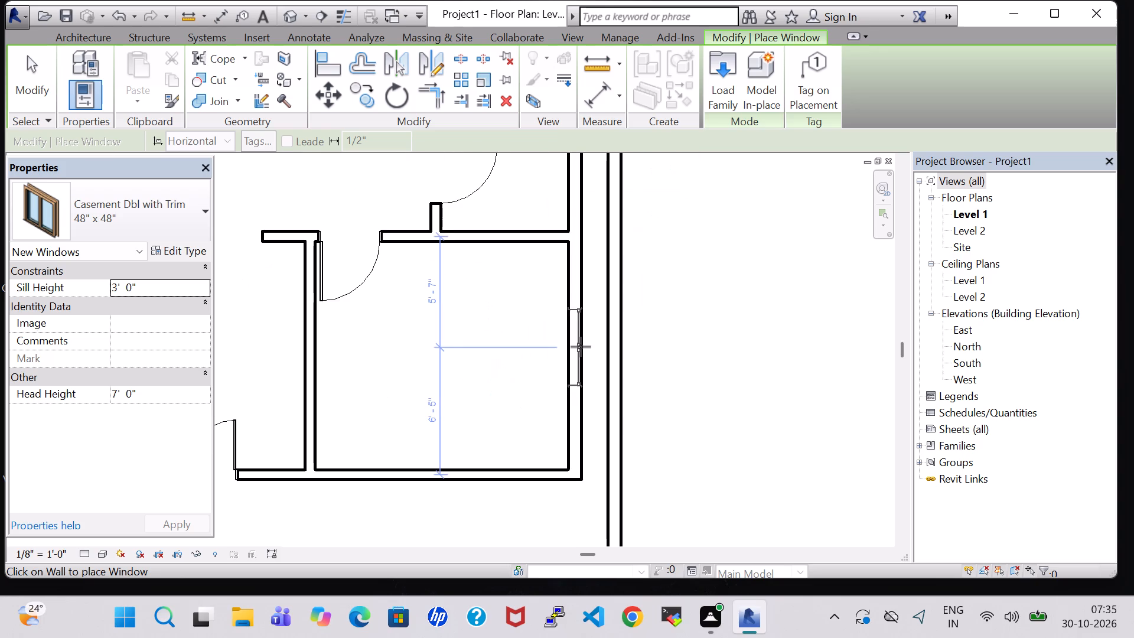
{"action": "left_click", "coordinate": [581, 347]}
{"action": "middle_click_drag", "start_coordinate": [480, 355], "coordinate": [502, 359]}
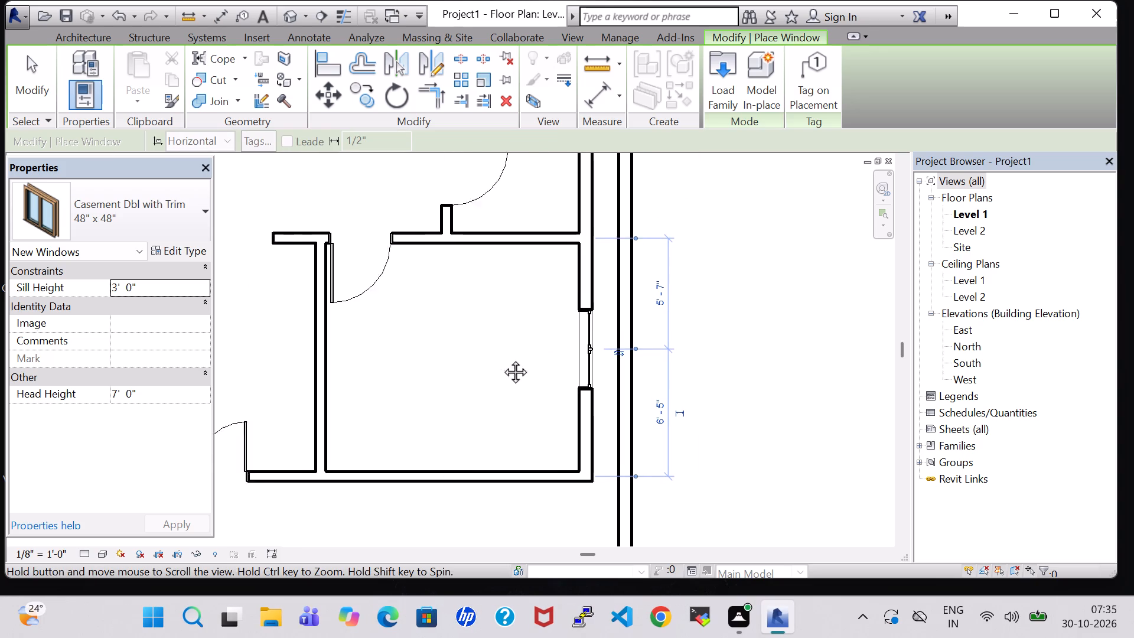
{"action": "middle_click_drag", "start_coordinate": [502, 359], "coordinate": [809, 372]}
{"action": "middle_click_drag", "start_coordinate": [500, 369], "coordinate": [980, 375]}
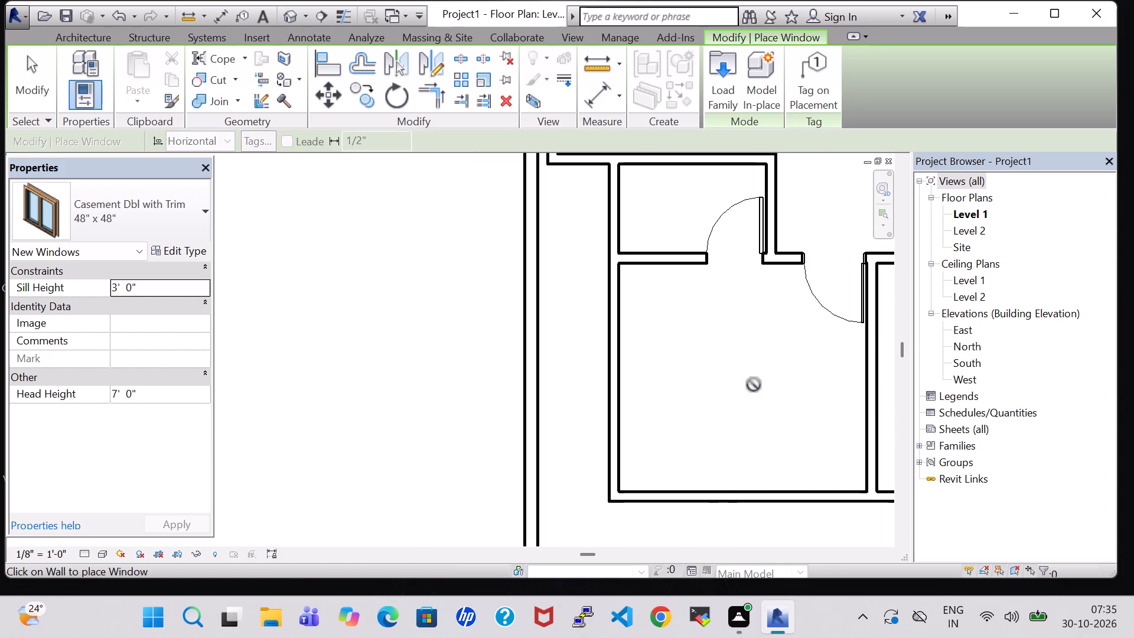
{"action": "left_click", "coordinate": [605, 363]}
Place a 48" x 48" casement window in the central hall's west wall, about 3'-4" from its north wall, and end window placement.
{"action": "scroll", "coordinate": [669, 353], "scroll_direction": "down", "scroll_amount": 3}
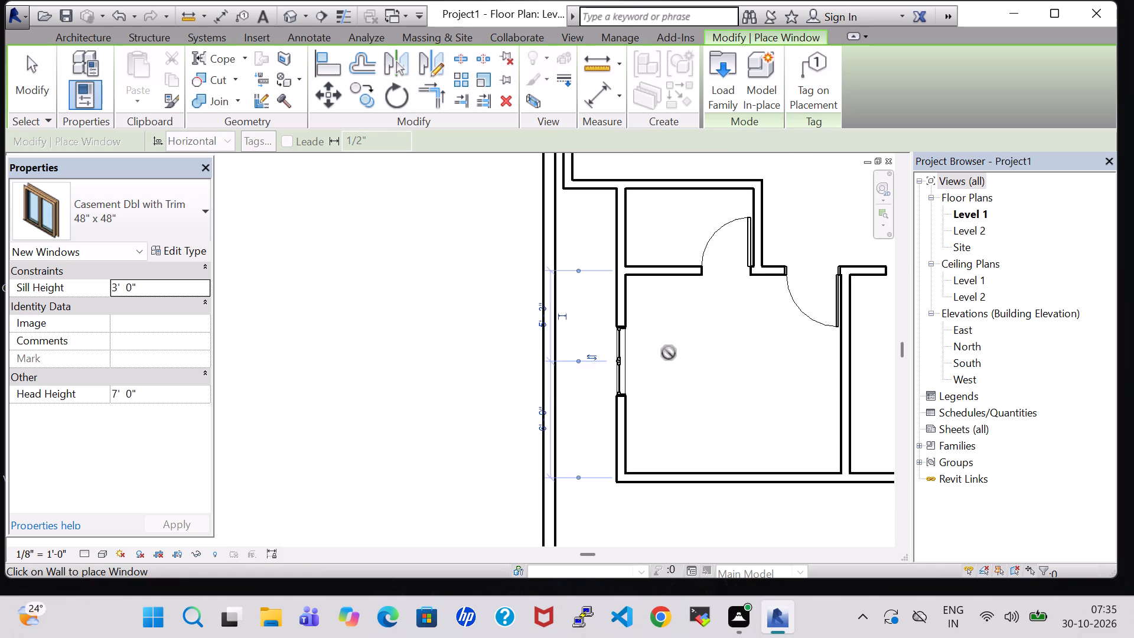
{"action": "scroll", "coordinate": [669, 353], "scroll_direction": "down", "scroll_amount": 4}
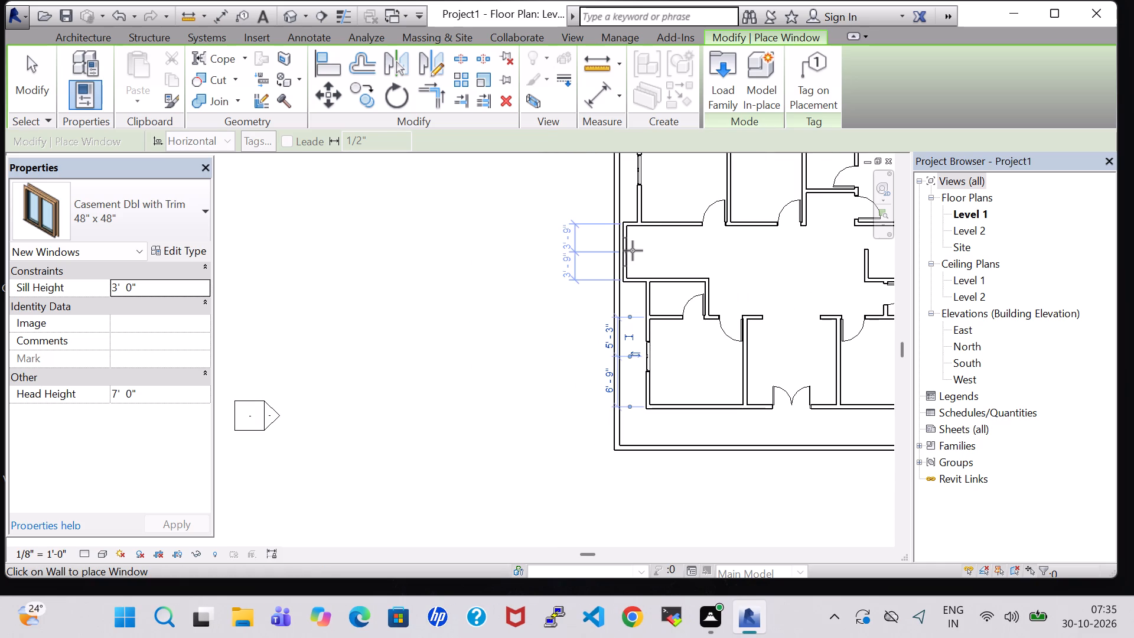
{"action": "scroll", "coordinate": [633, 250], "scroll_direction": "up", "scroll_amount": 11}
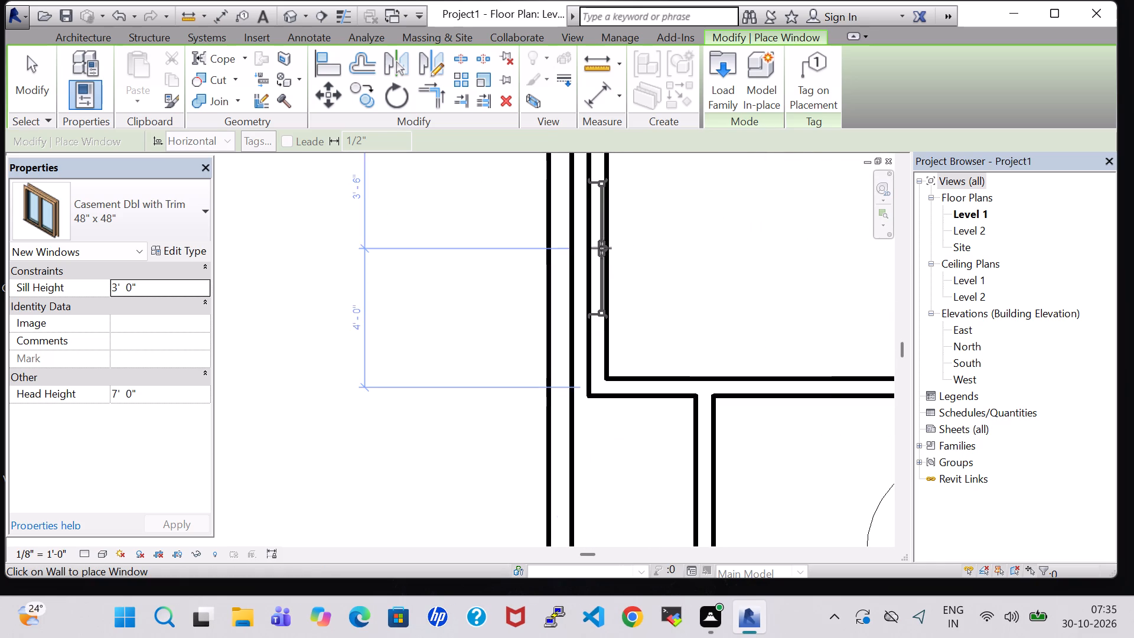
{"action": "left_click", "coordinate": [586, 243]}
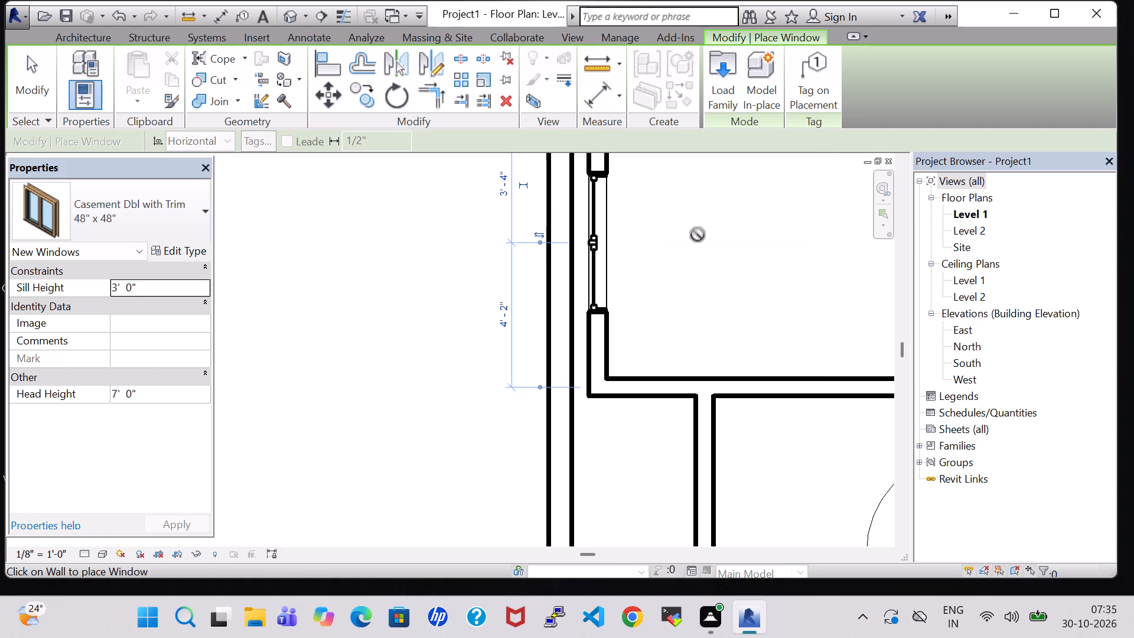
{"action": "scroll", "coordinate": [698, 235], "scroll_direction": "down", "scroll_amount": 4}
{"action": "middle_click_drag", "start_coordinate": [698, 235], "coordinate": [698, 440]}
{"action": "scroll", "coordinate": [696, 419], "scroll_direction": "down", "scroll_amount": 3}
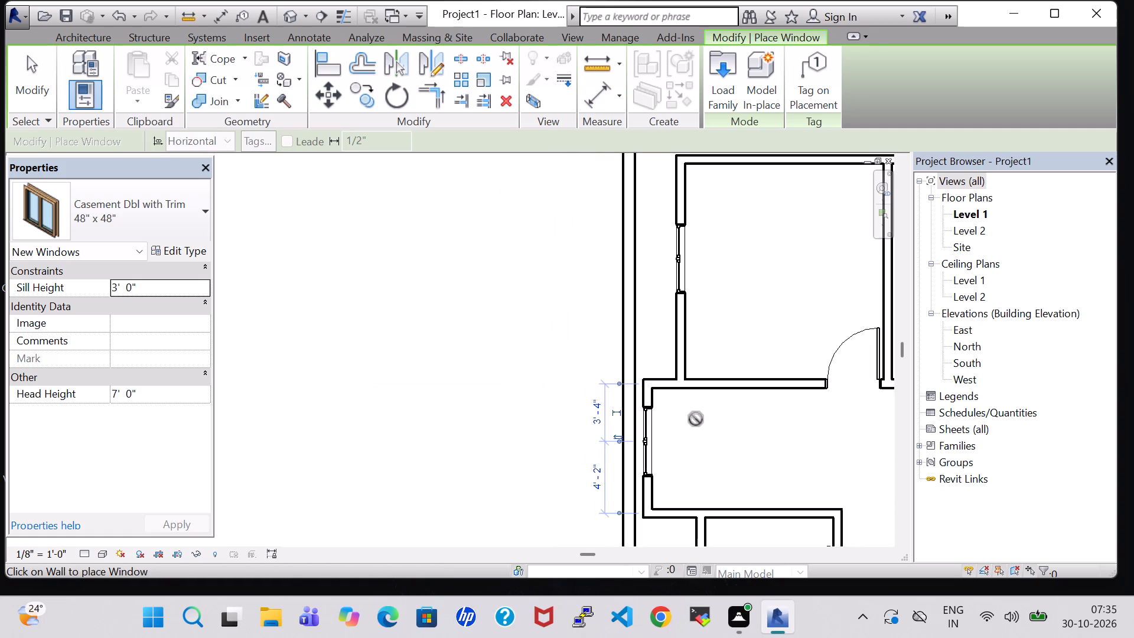
{"action": "scroll", "coordinate": [696, 419], "scroll_direction": "down", "scroll_amount": 4}
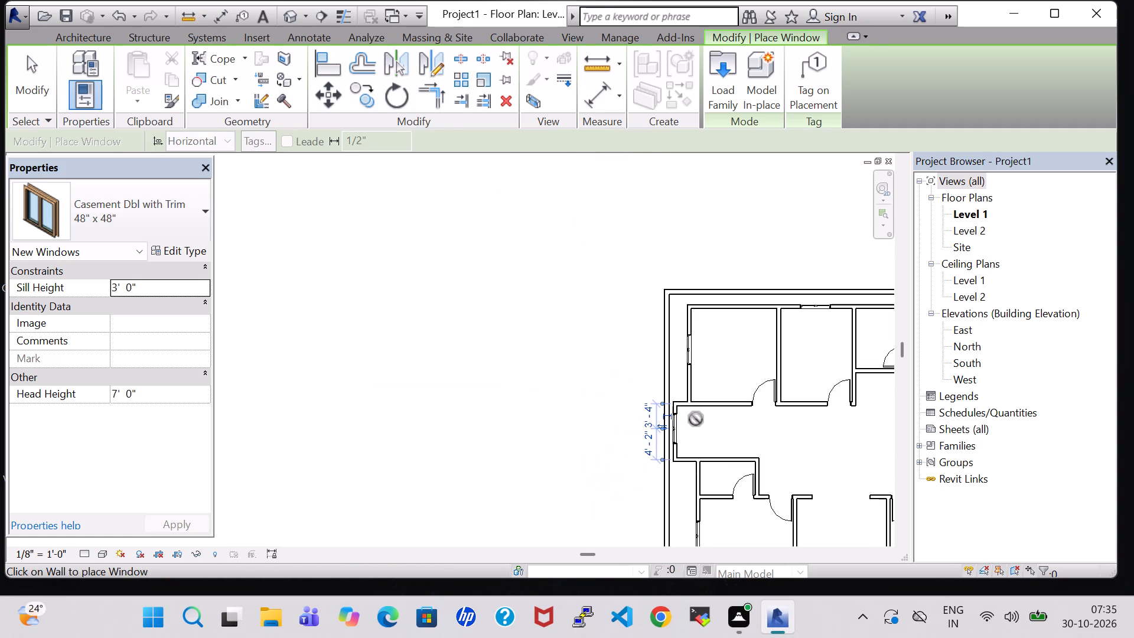
{"action": "key", "text": "Escape"}
{"action": "key", "text": "Escape"}
Review the whole Level 1 floor plan, checking which rooms still need windows.
{"action": "scroll", "coordinate": [696, 419], "scroll_direction": "down", "scroll_amount": 4}
{"action": "middle_click", "coordinate": [696, 419]}
{"action": "middle_click_drag", "start_coordinate": [696, 419], "coordinate": [539, 373]}
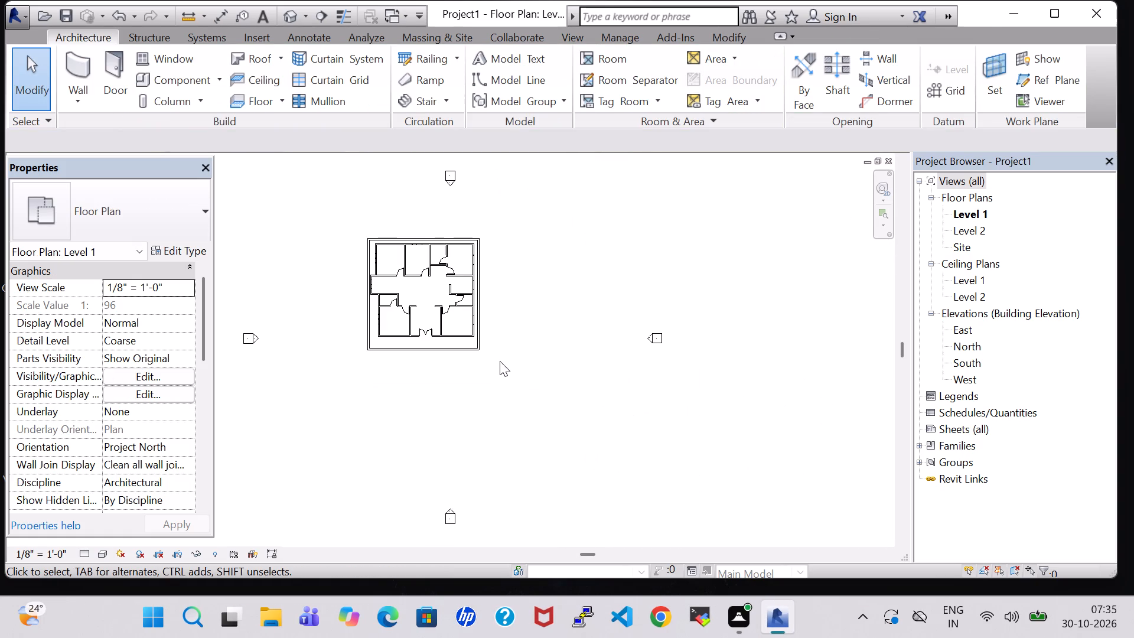
{"action": "scroll", "coordinate": [415, 380], "scroll_direction": "up", "scroll_amount": 5}
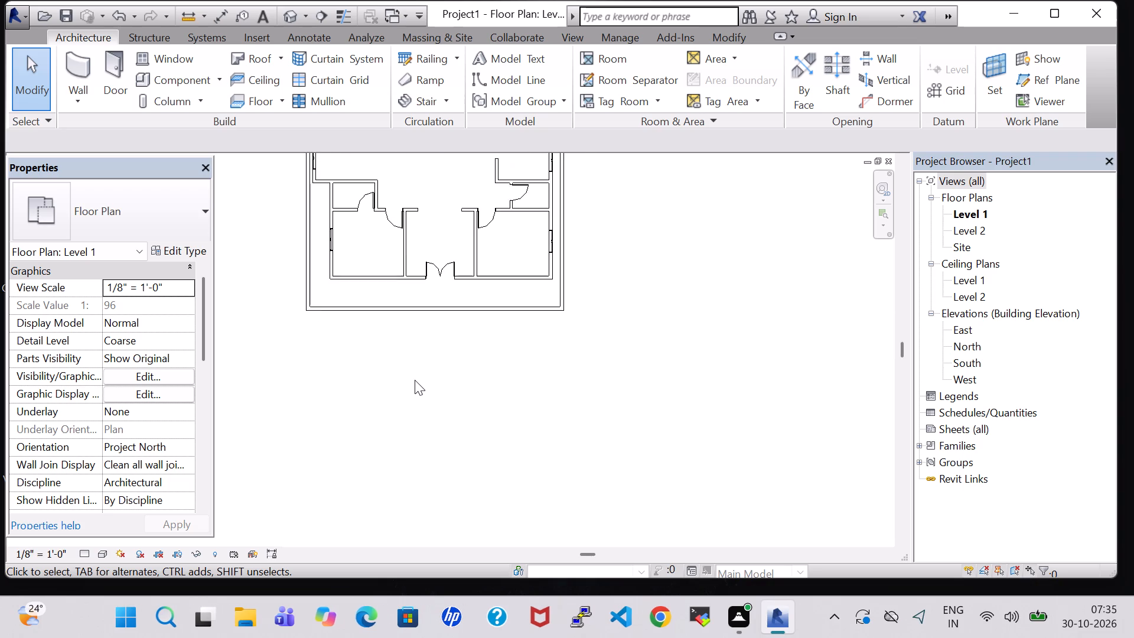
{"action": "scroll", "coordinate": [415, 380], "scroll_direction": "up", "scroll_amount": 3}
{"action": "middle_click_drag", "start_coordinate": [544, 337], "coordinate": [703, 471]}
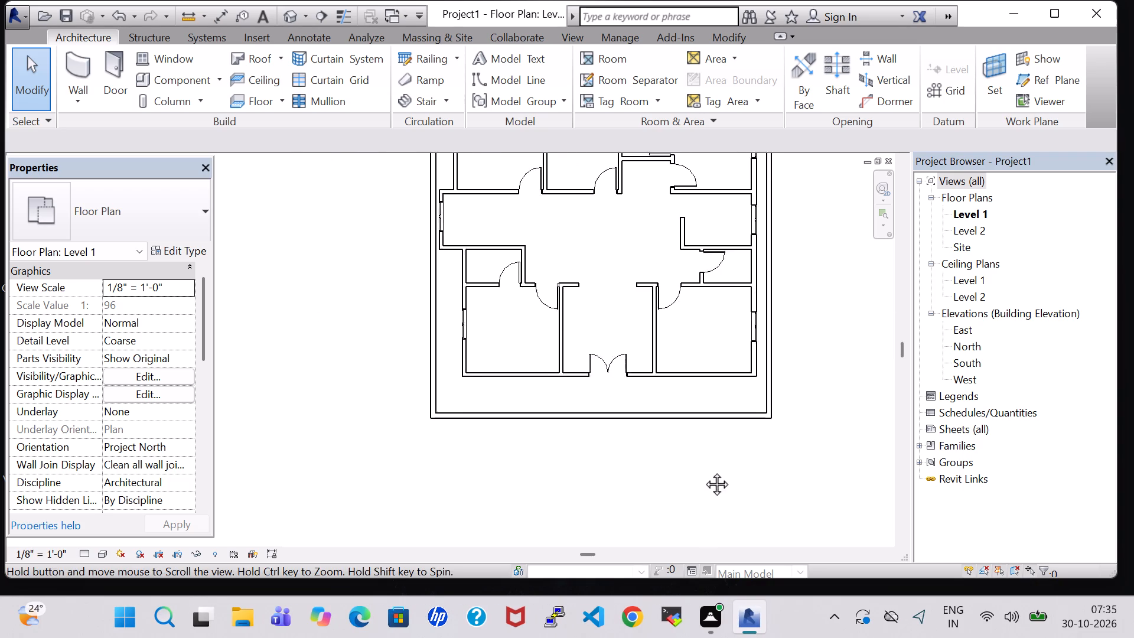
{"action": "middle_click_drag", "start_coordinate": [703, 471], "coordinate": [649, 545]}
{"action": "middle_click_drag", "start_coordinate": [756, 294], "coordinate": [783, 325]}
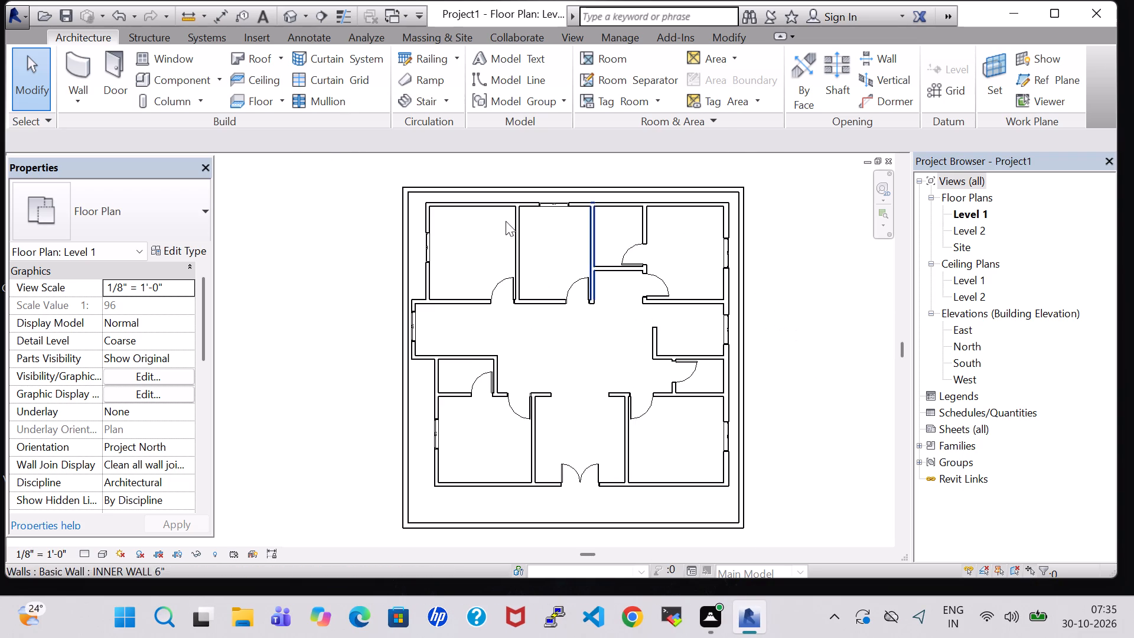
Restart the Window command and load the Transom with Trim family from the US Imperial library's Windows folder.
{"action": "left_click", "coordinate": [160, 58]}
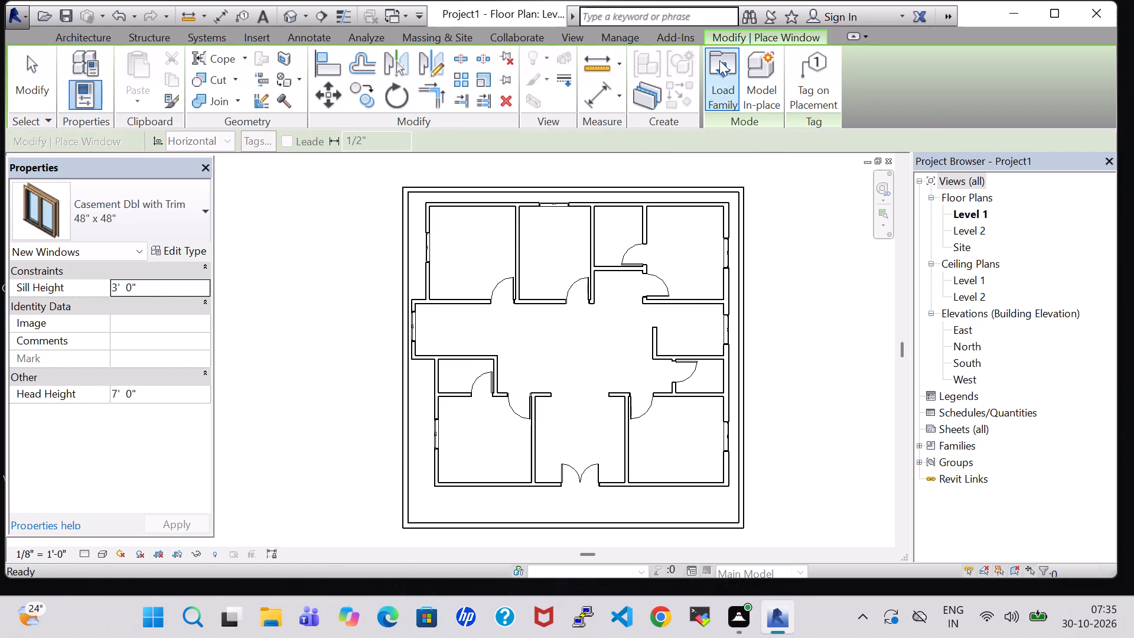
{"action": "left_click", "coordinate": [729, 73]}
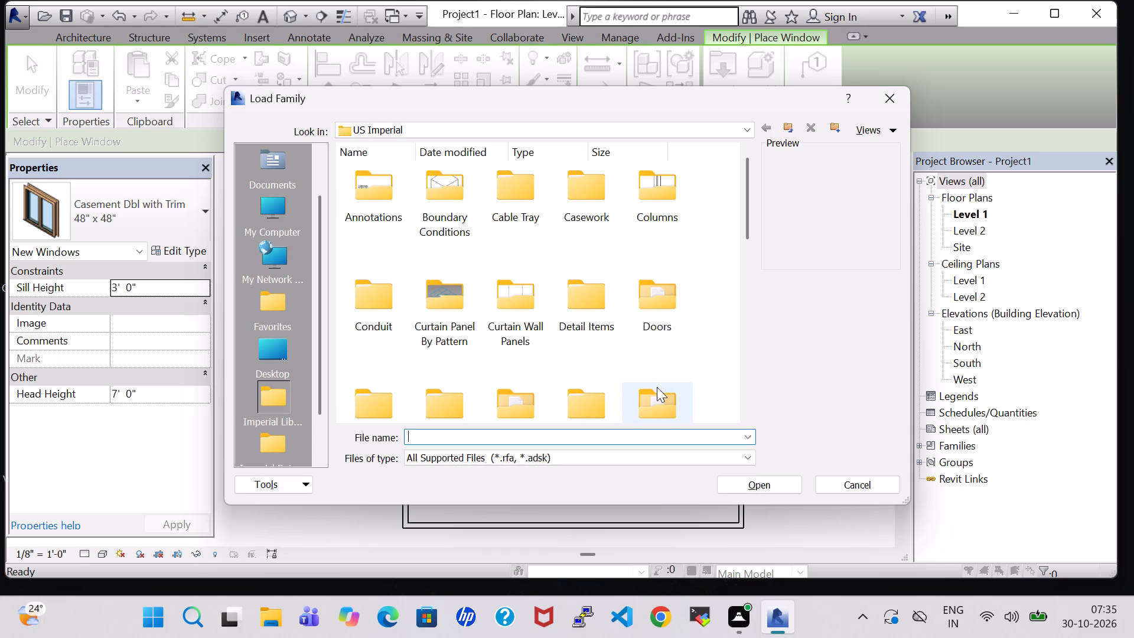
{"action": "left_click", "coordinate": [656, 393]}
{"action": "key", "text": "w"}
{"action": "double_click", "coordinate": [555, 365]}
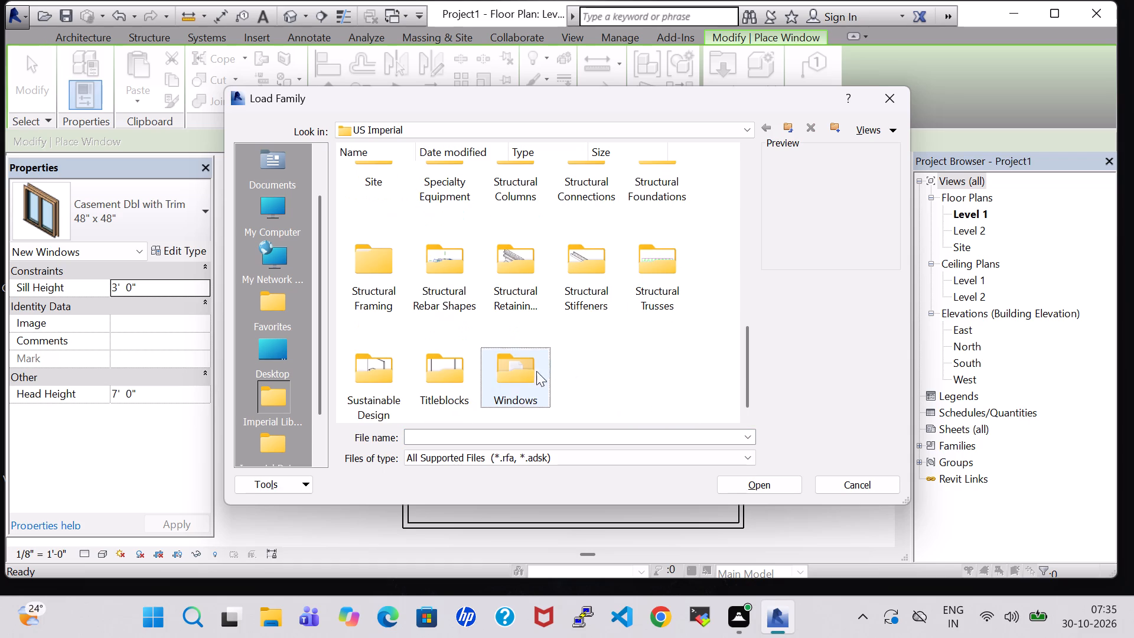
{"action": "double_click", "coordinate": [532, 373]}
{"action": "scroll", "coordinate": [561, 363], "scroll_direction": "down", "scroll_amount": 1}
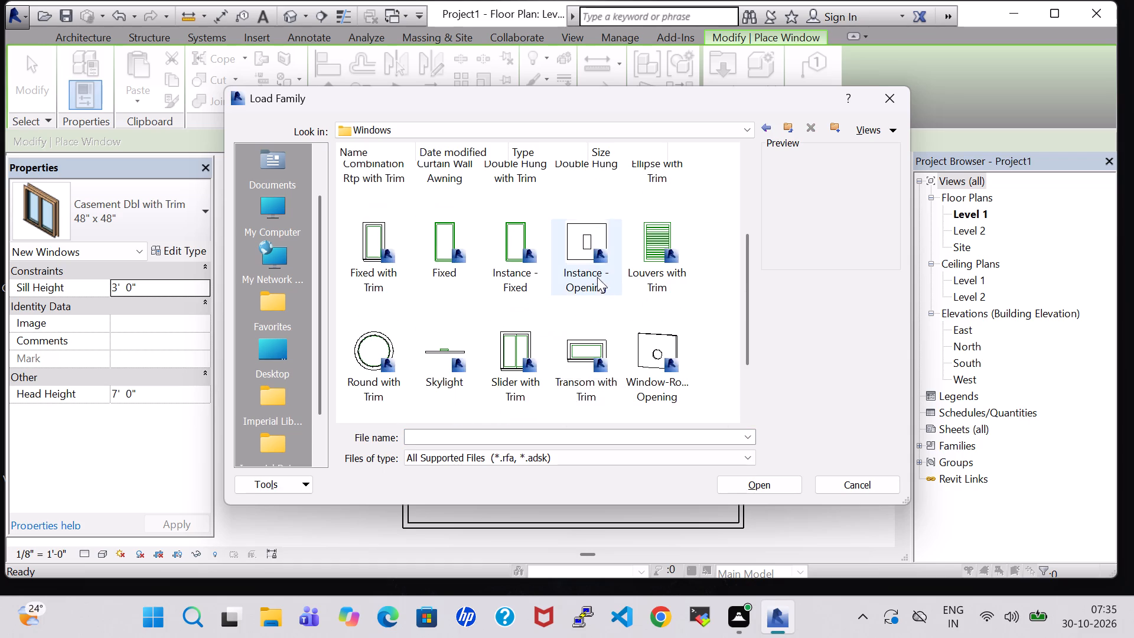
{"action": "left_click", "coordinate": [588, 346]}
{"action": "left_click", "coordinate": [761, 488]}
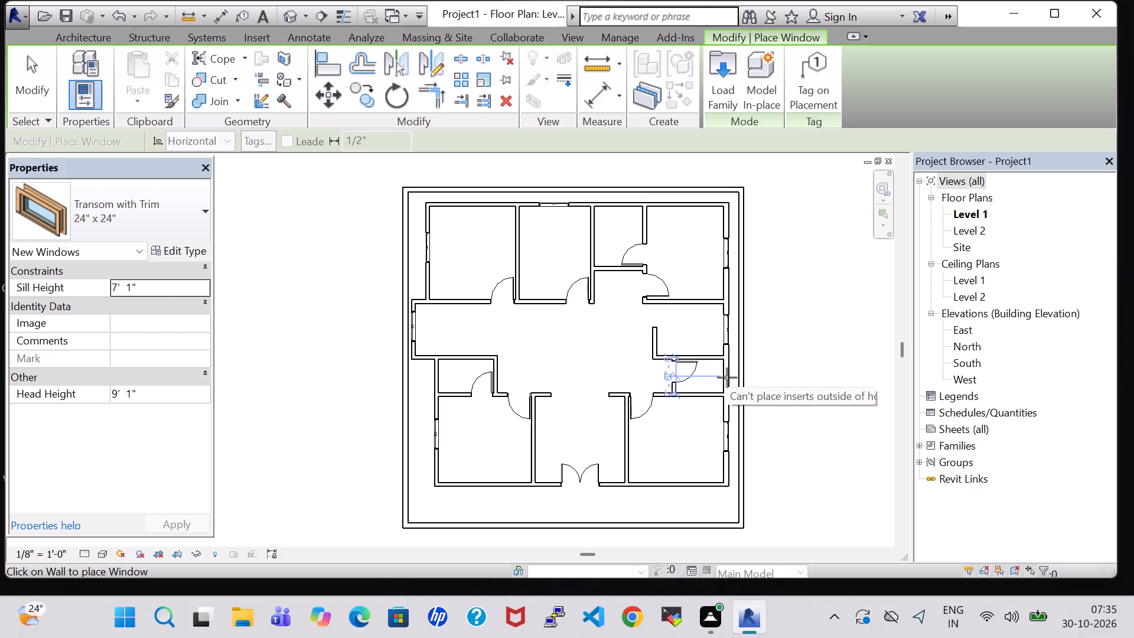
Place 24" x 24" transom windows centred in the small east room's east wall and the small northern room's north wall.
{"action": "scroll", "coordinate": [727, 377], "scroll_direction": "up", "scroll_amount": 5}
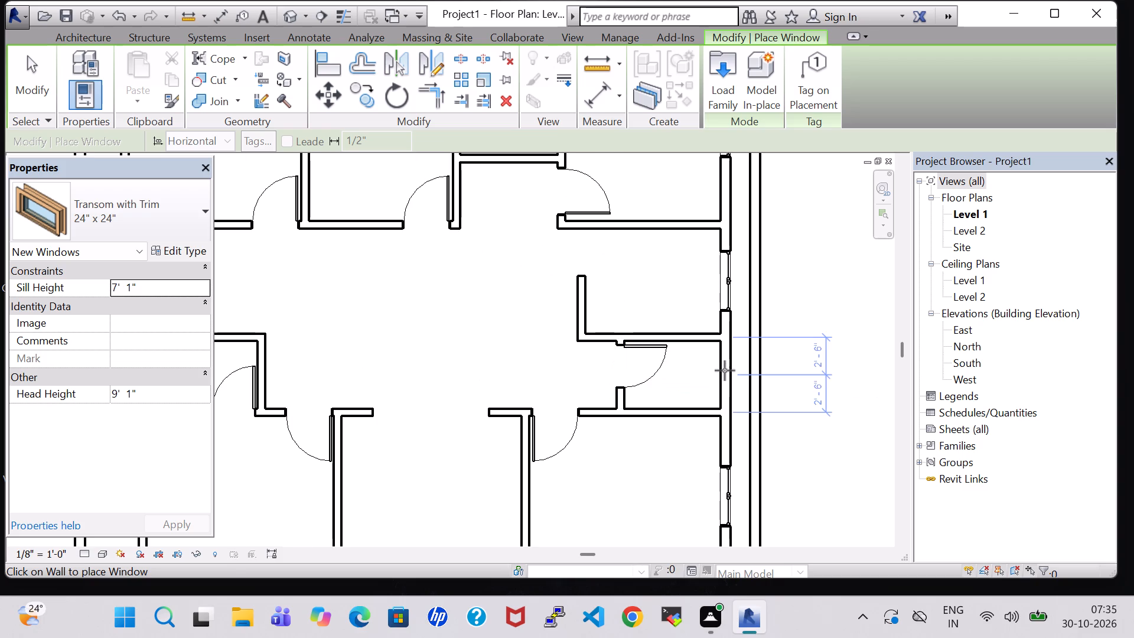
{"action": "left_click", "coordinate": [725, 370]}
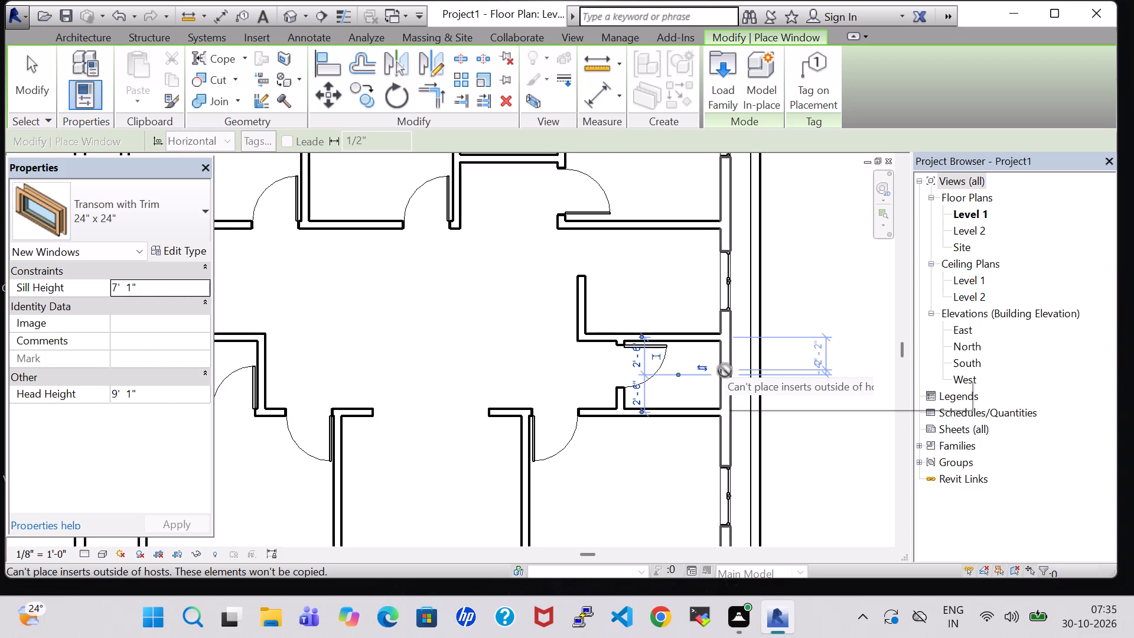
{"action": "scroll", "coordinate": [725, 370], "scroll_direction": "down", "scroll_amount": 3}
{"action": "middle_click_drag", "start_coordinate": [668, 311], "coordinate": [758, 467]}
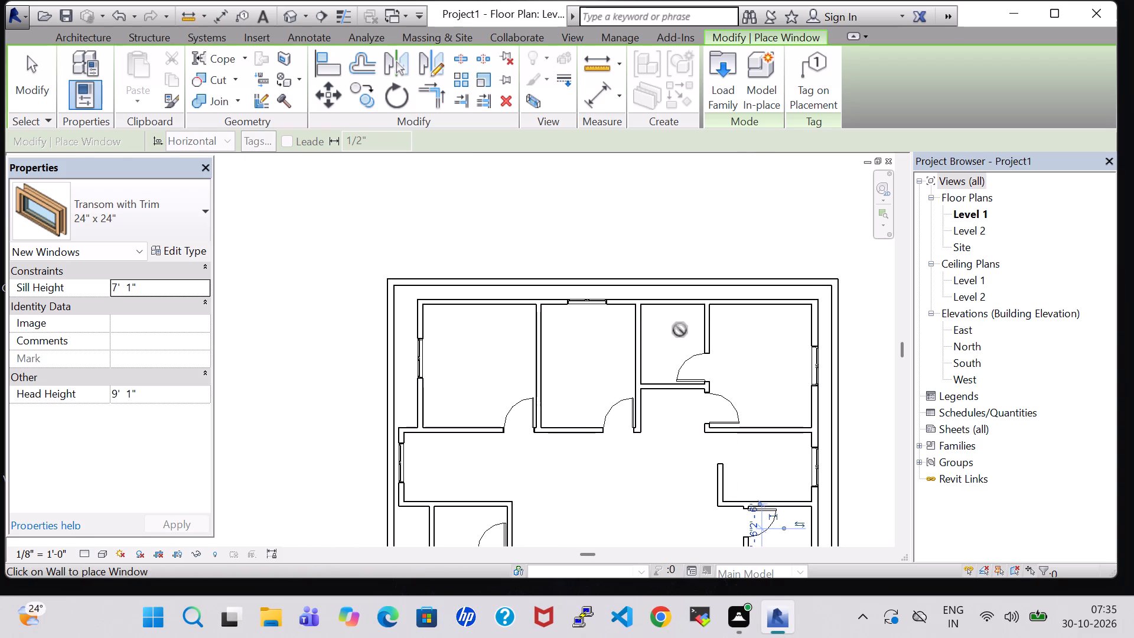
{"action": "scroll", "coordinate": [672, 301], "scroll_direction": "up", "scroll_amount": 6}
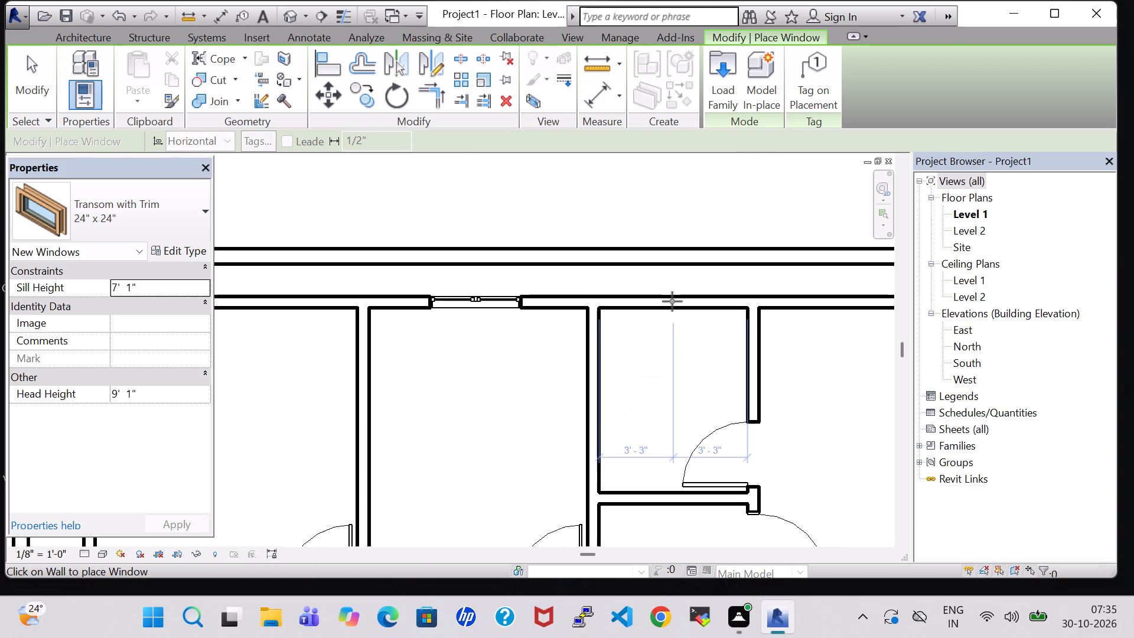
{"action": "left_click", "coordinate": [672, 301]}
Place a 24" x 24" transom window centred in the small west room's west wall and end window placement.
{"action": "scroll", "coordinate": [666, 336], "scroll_direction": "down", "scroll_amount": 5}
{"action": "middle_click_drag", "start_coordinate": [664, 348], "coordinate": [718, 224]}
{"action": "middle_click_drag", "start_coordinate": [558, 385], "coordinate": [607, 324]}
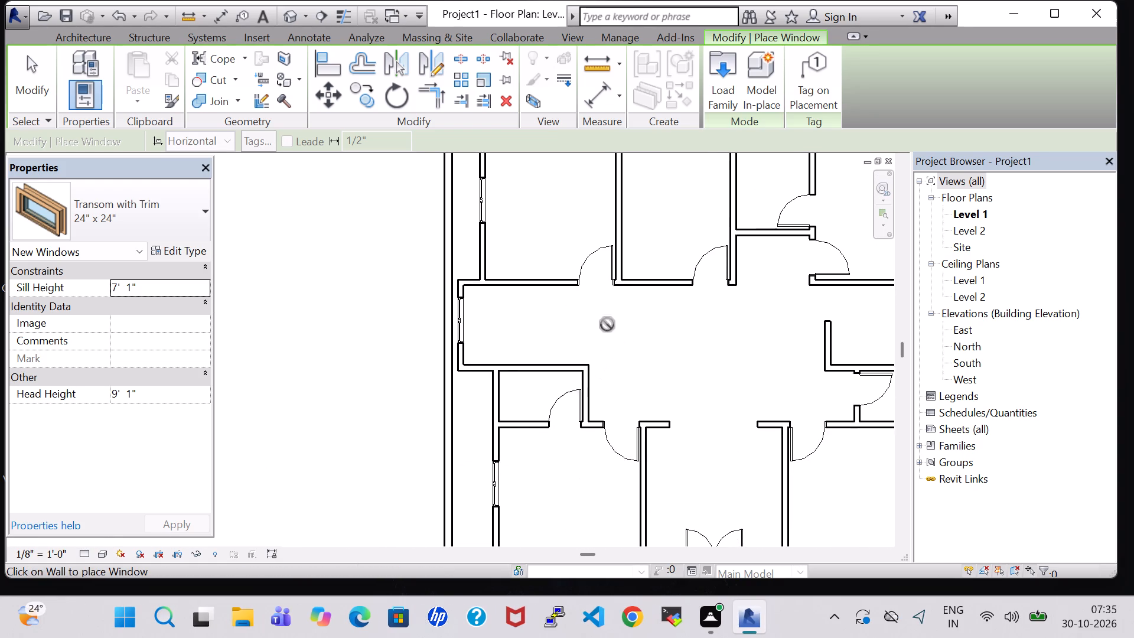
{"action": "scroll", "coordinate": [499, 396], "scroll_direction": "up", "scroll_amount": 8}
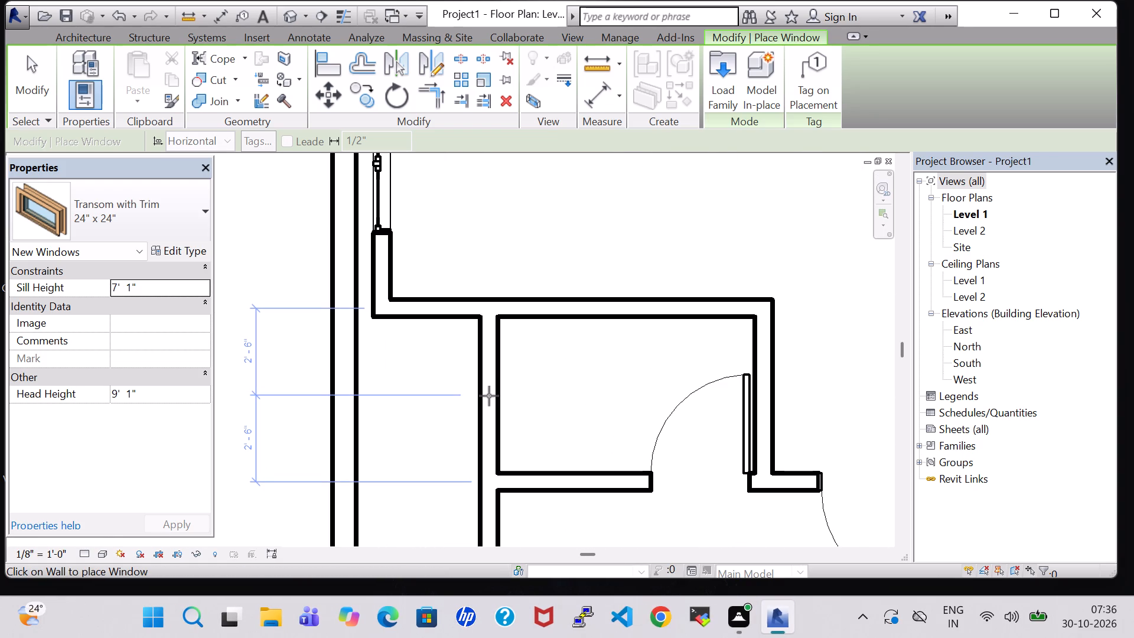
{"action": "left_click", "coordinate": [489, 396]}
{"action": "scroll", "coordinate": [561, 402], "scroll_direction": "down", "scroll_amount": 9}
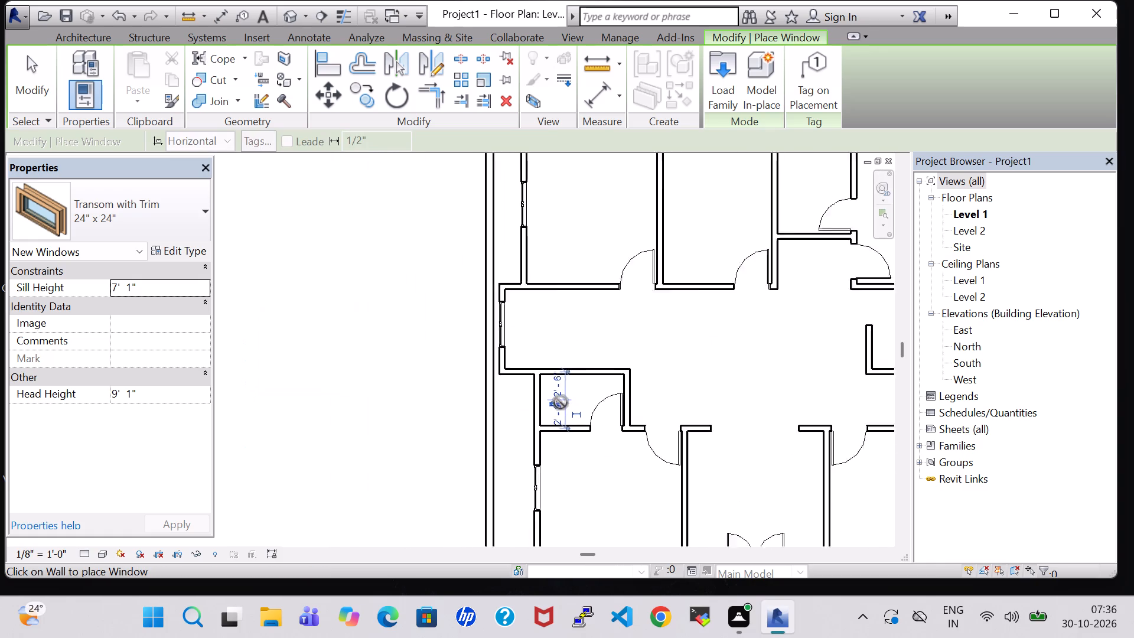
{"action": "scroll", "coordinate": [561, 402], "scroll_direction": "down", "scroll_amount": 2}
{"action": "key", "text": "Escape"}
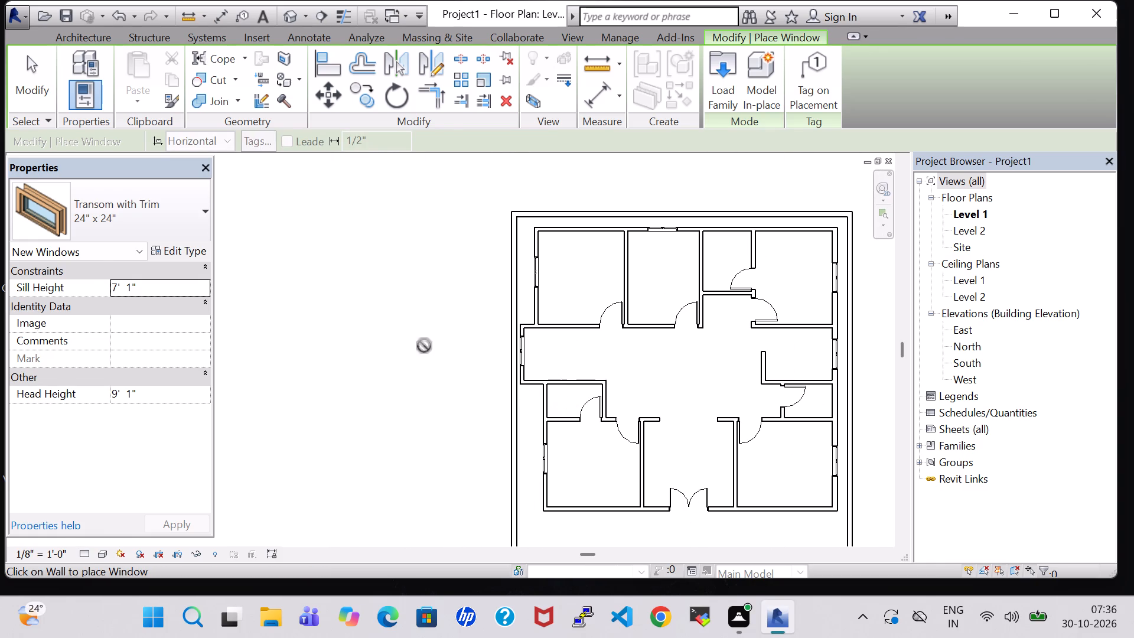
{"action": "key", "text": "Escape"}
Open the default 3D view of the building.
{"action": "double_click", "coordinate": [283, 7]}
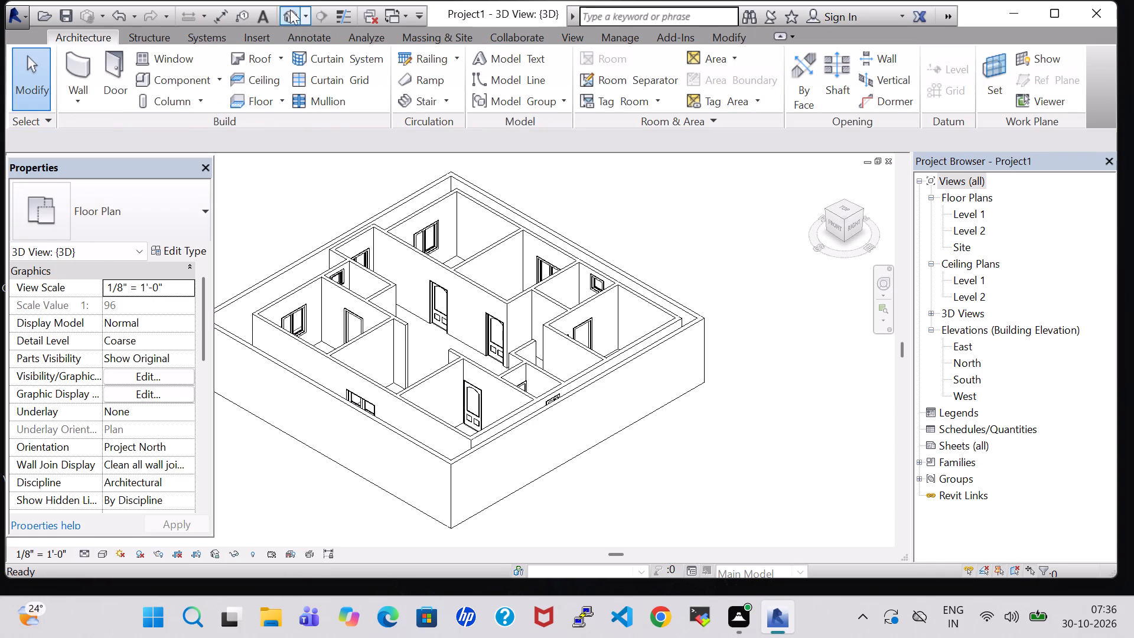
Set the 3D view's visual style to Realistic.
{"action": "left_click", "coordinate": [99, 556]}
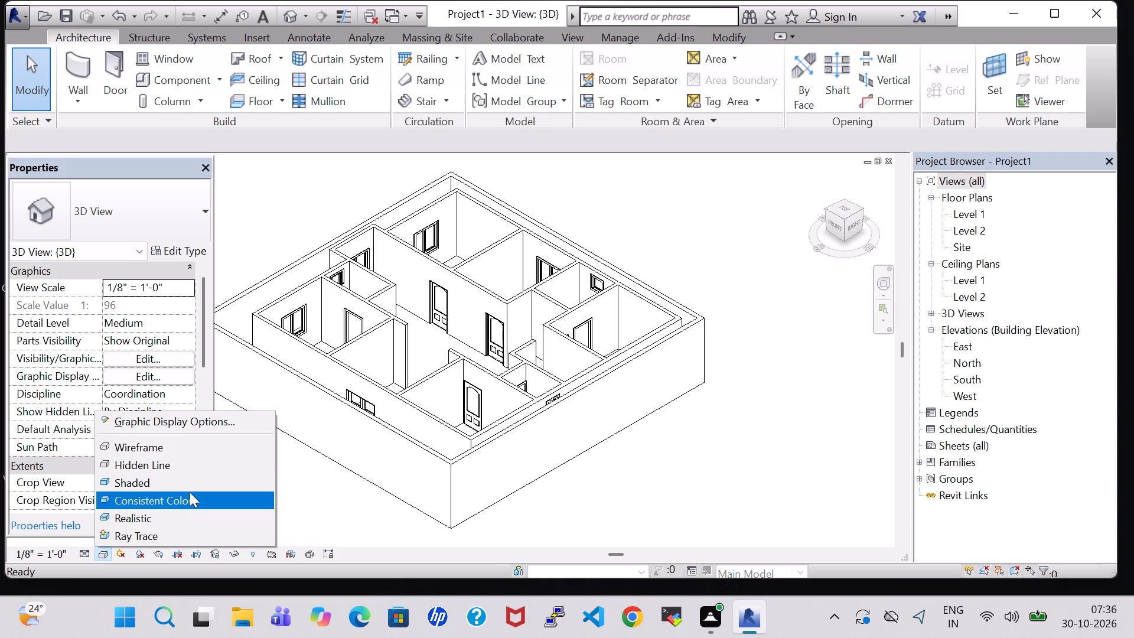
{"action": "left_click", "coordinate": [175, 517]}
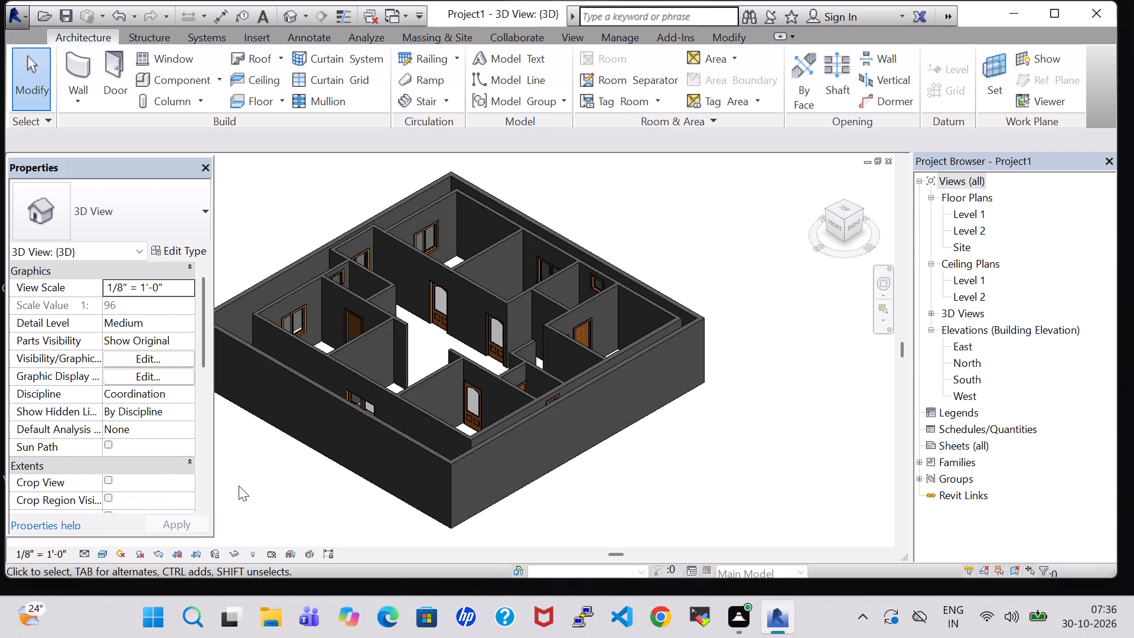
Orbit the 3D model to examine the rooms, doors, windows and outer walls from several angles.
{"action": "middle_click_drag", "start_coordinate": [241, 486], "coordinate": [351, 504]}
{"action": "middle_click_drag", "start_coordinate": [356, 504], "coordinate": [365, 454]}
{"action": "middle_click", "coordinate": [365, 453], "text": "shift"}
{"action": "middle_click_drag", "start_coordinate": [333, 483], "coordinate": [316, 490], "text": "shift"}
{"action": "middle_click_drag", "start_coordinate": [550, 356], "coordinate": [550, 447], "text": "shift"}
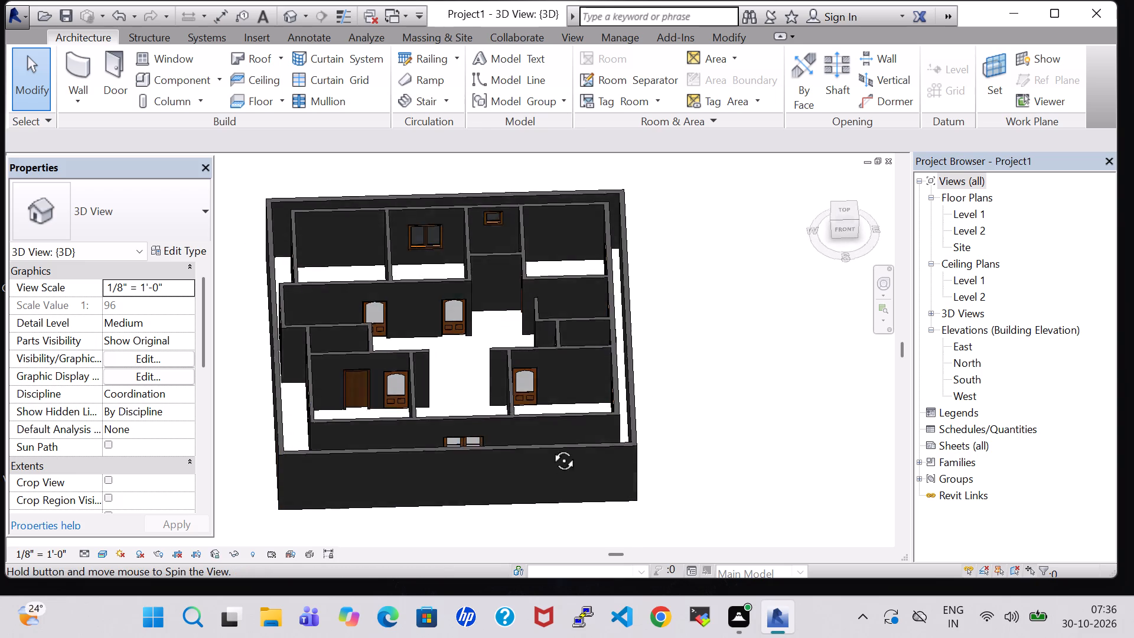
{"action": "middle_click_drag", "start_coordinate": [550, 447], "coordinate": [550, 495], "text": "shift"}
{"action": "middle_click_drag", "start_coordinate": [449, 308], "coordinate": [452, 324], "text": "shift"}
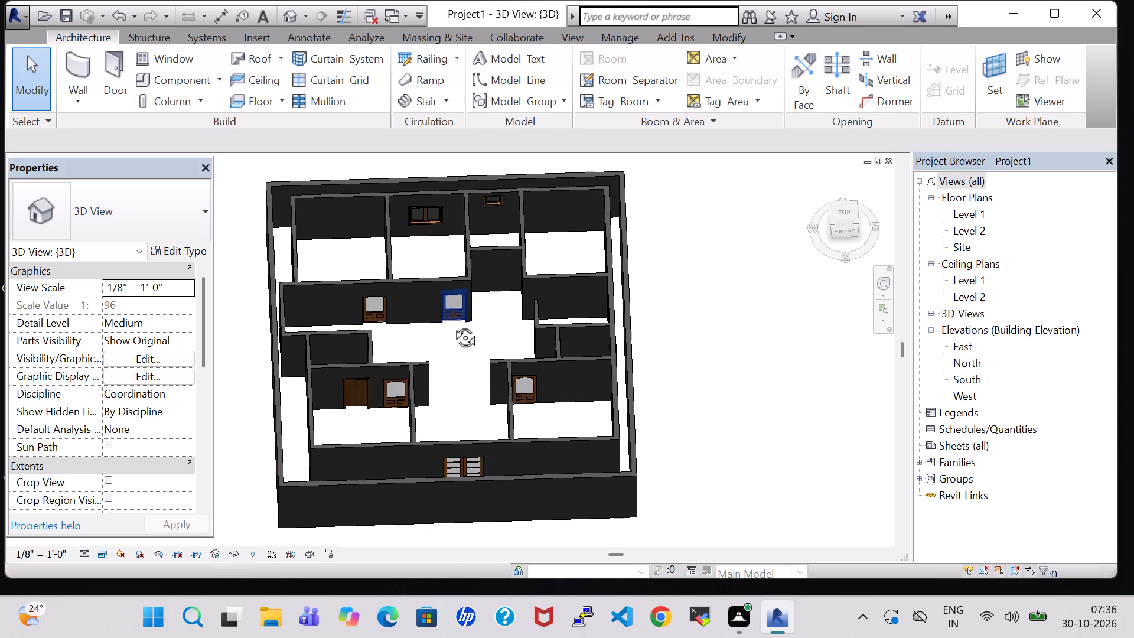
{"action": "middle_click_drag", "start_coordinate": [452, 324], "coordinate": [452, 399], "text": "shift"}
{"action": "middle_click_drag", "start_coordinate": [454, 411], "coordinate": [457, 450], "text": "shift"}
{"action": "middle_click_drag", "start_coordinate": [467, 362], "coordinate": [329, 226], "text": "shift"}
{"action": "middle_click_drag", "start_coordinate": [329, 226], "coordinate": [561, 269], "text": "shift"}
{"action": "middle_click_drag", "start_coordinate": [556, 254], "coordinate": [432, 224], "text": "shift"}
{"action": "middle_click_drag", "start_coordinate": [569, 262], "coordinate": [566, 263], "text": "shift"}
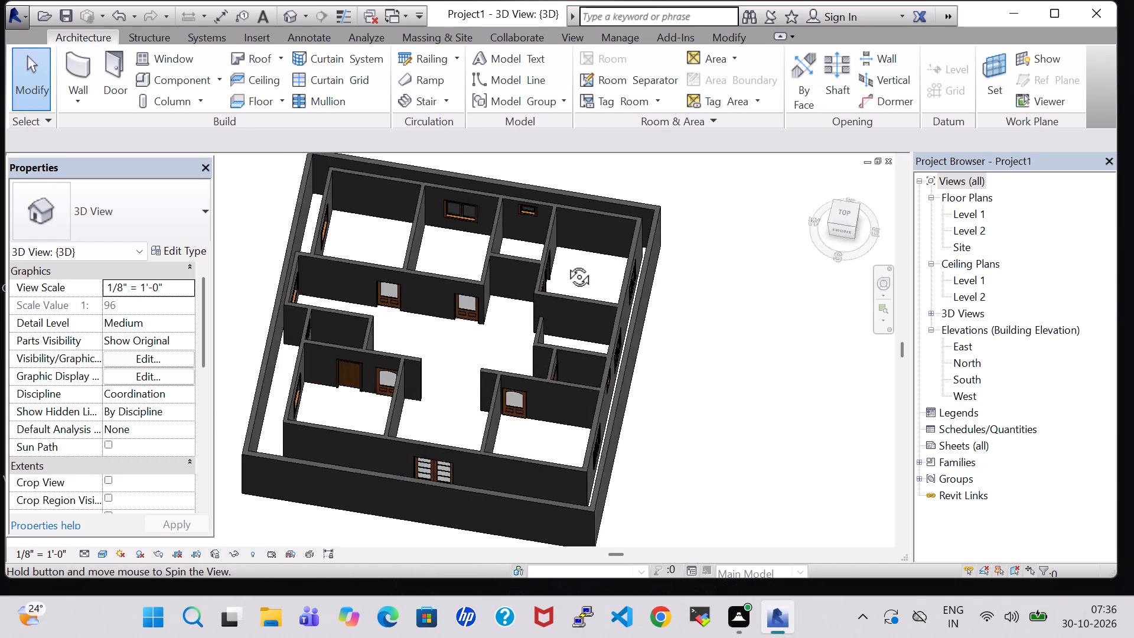
{"action": "middle_click_drag", "start_coordinate": [566, 263], "coordinate": [627, 280], "text": "shift"}
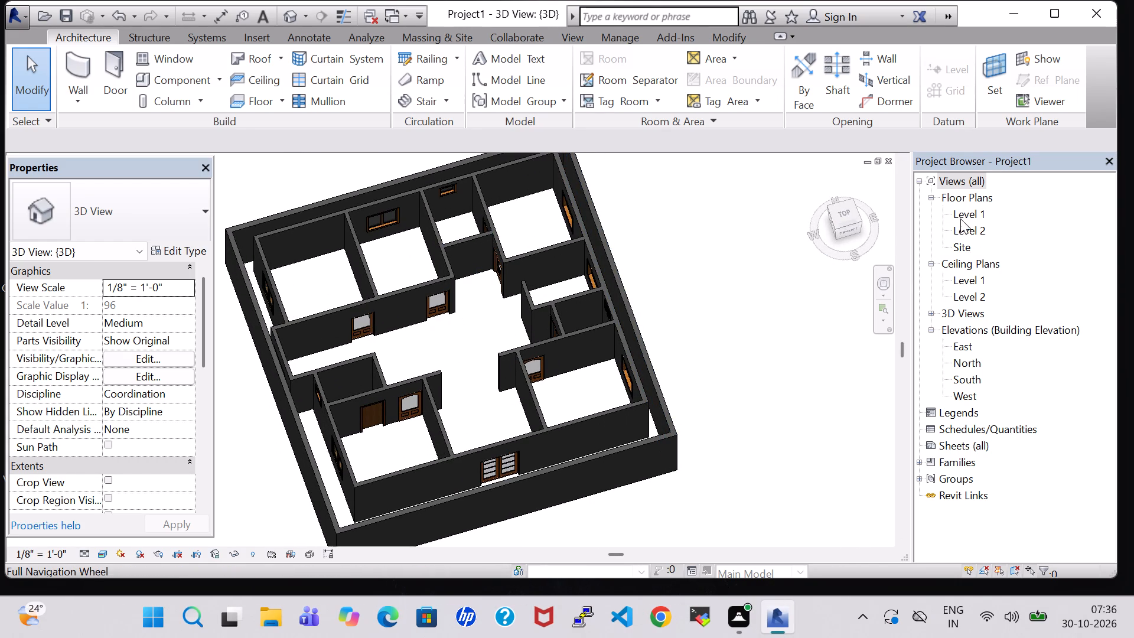
On the Level 1 floor plan, set the unconnected height of the north boundary wall's western segment to 5' 0".
{"action": "double_click", "coordinate": [960, 219]}
{"action": "scroll", "coordinate": [762, 294], "scroll_direction": "down", "scroll_amount": 4}
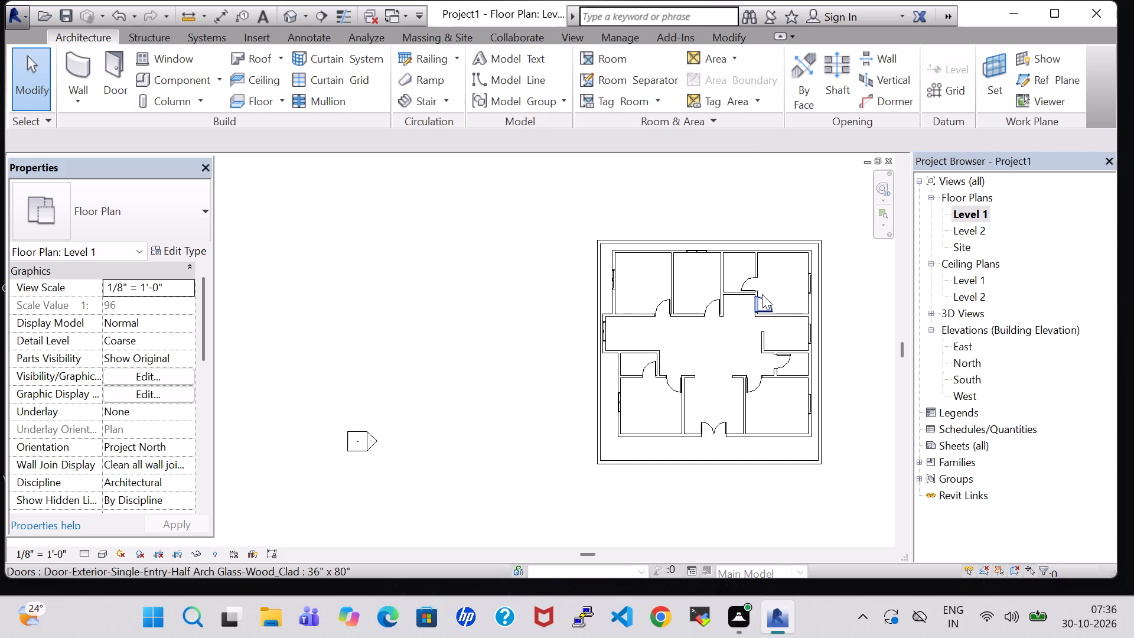
{"action": "left_click", "coordinate": [626, 245]}
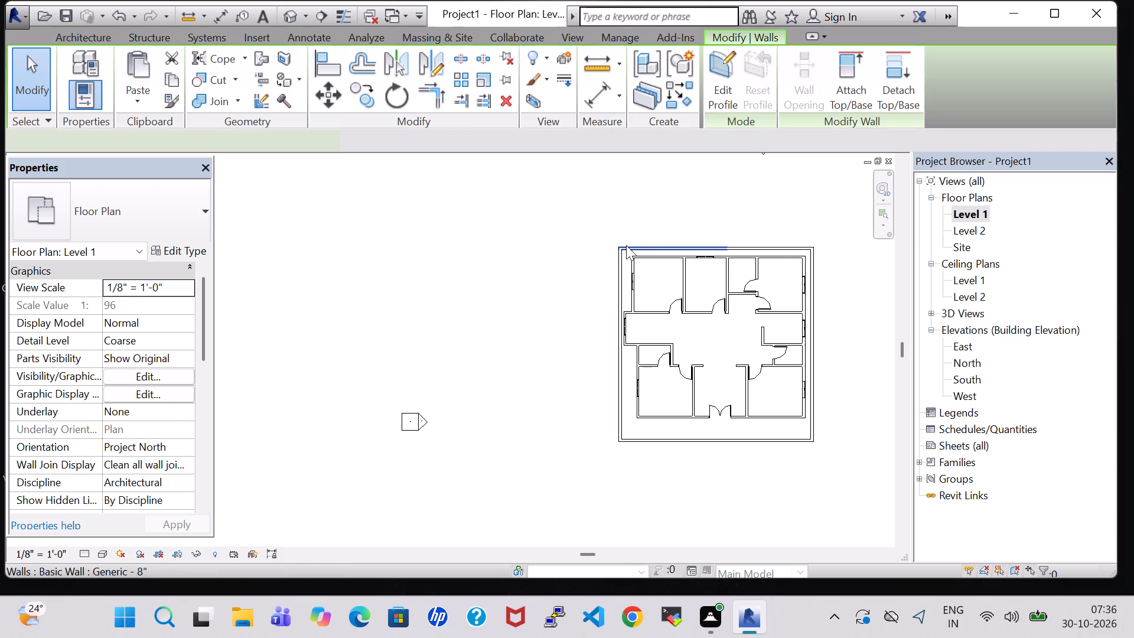
{"action": "left_click", "coordinate": [116, 389]}
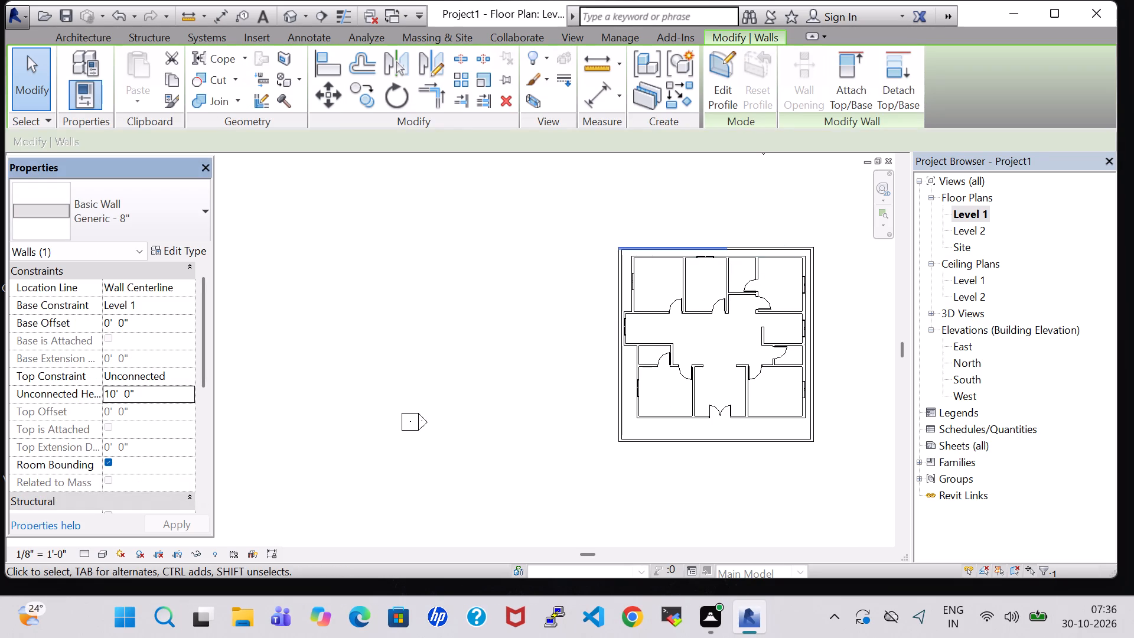
{"action": "key", "text": "BackSpace"}
{"action": "key", "text": "BackSpace"}
{"action": "key", "text": "5"}
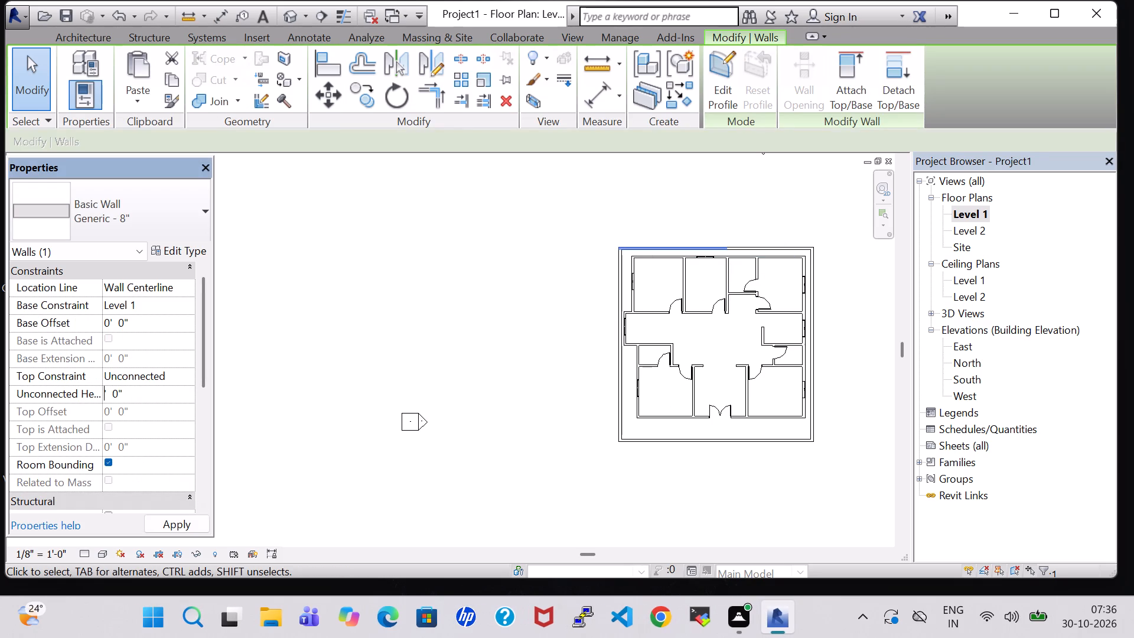
{"action": "double_click", "coordinate": [179, 529]}
{"action": "left_click", "coordinate": [487, 256]}
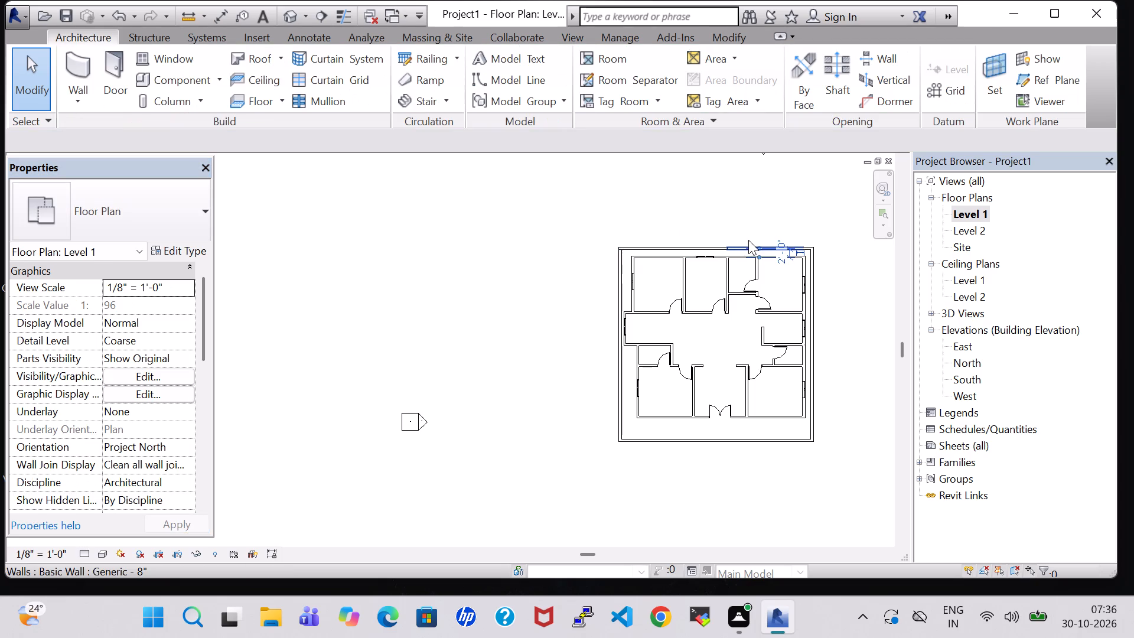
Set the unconnected height of the north boundary wall's long eastern segment to 5' 0".
{"action": "left_click", "coordinate": [745, 248]}
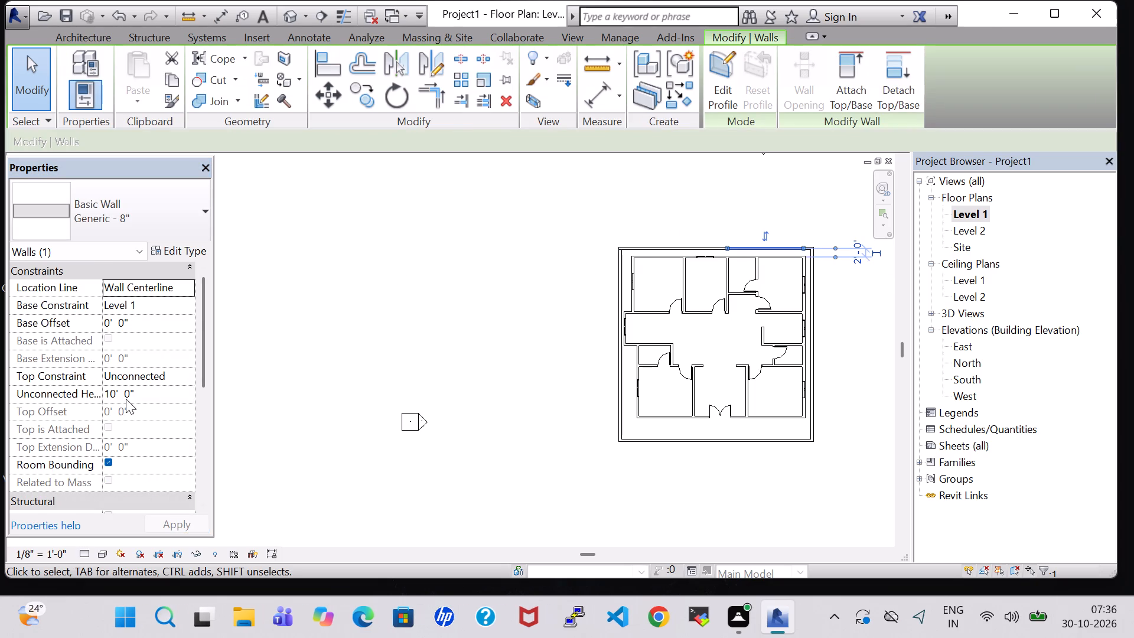
{"action": "double_click", "coordinate": [114, 394]}
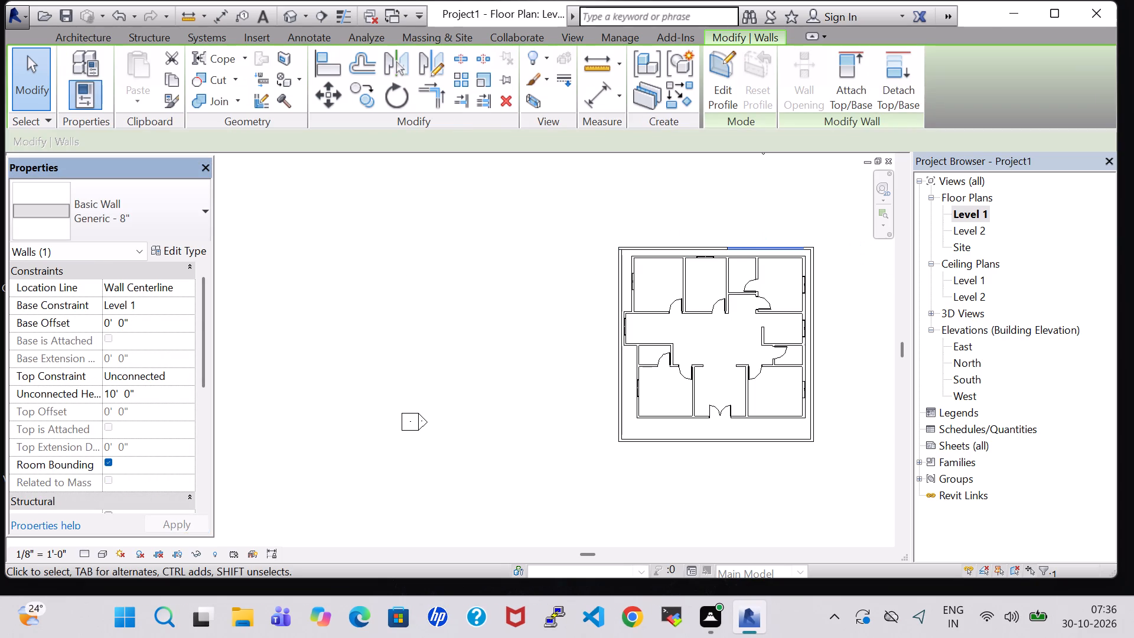
{"action": "key", "text": "BackSpace"}
{"action": "key", "text": "BackSpace"}
{"action": "key", "text": "5"}
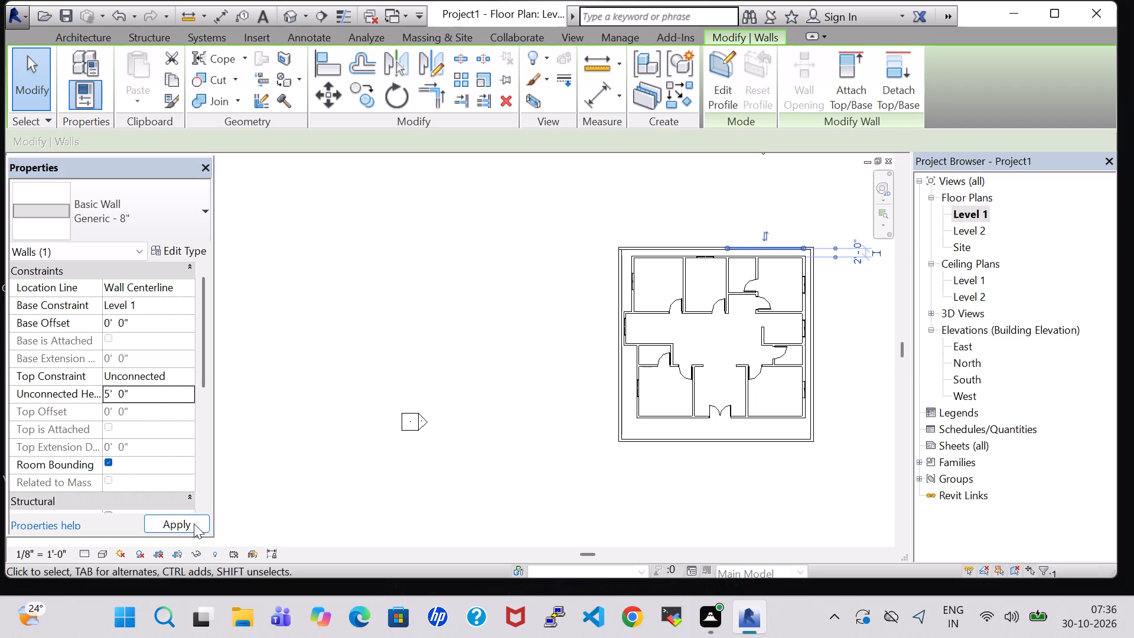
{"action": "left_click", "coordinate": [193, 523]}
{"action": "left_click", "coordinate": [410, 487]}
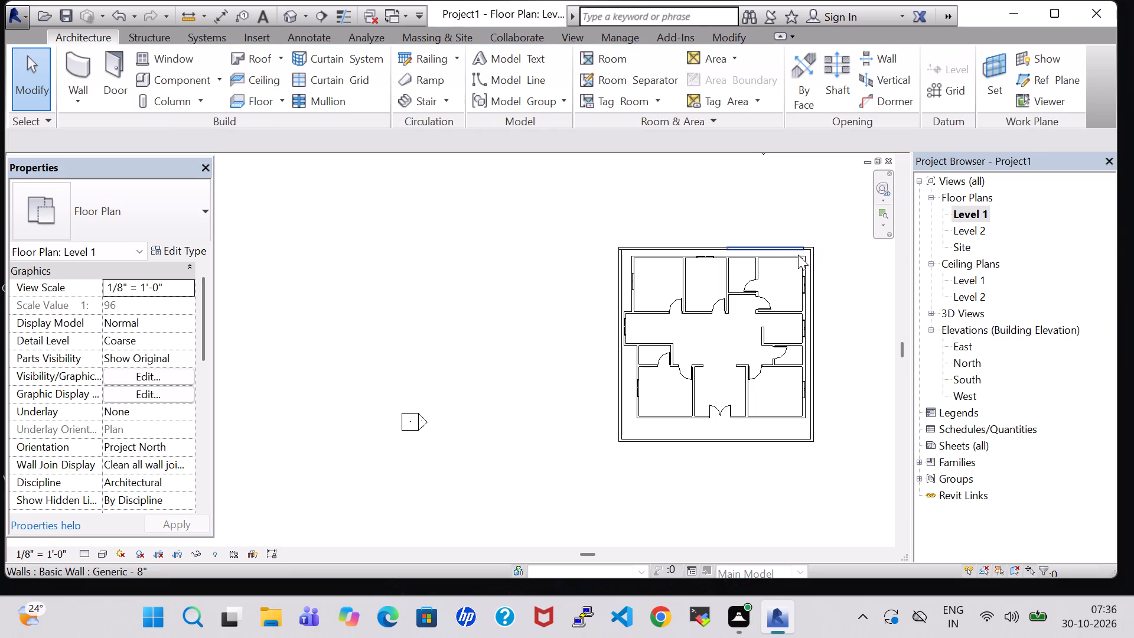
Set the unconnected height of the short north boundary wall segment at the northeast corner to 5' 0".
{"action": "scroll", "coordinate": [807, 248], "scroll_direction": "up", "scroll_amount": 7}
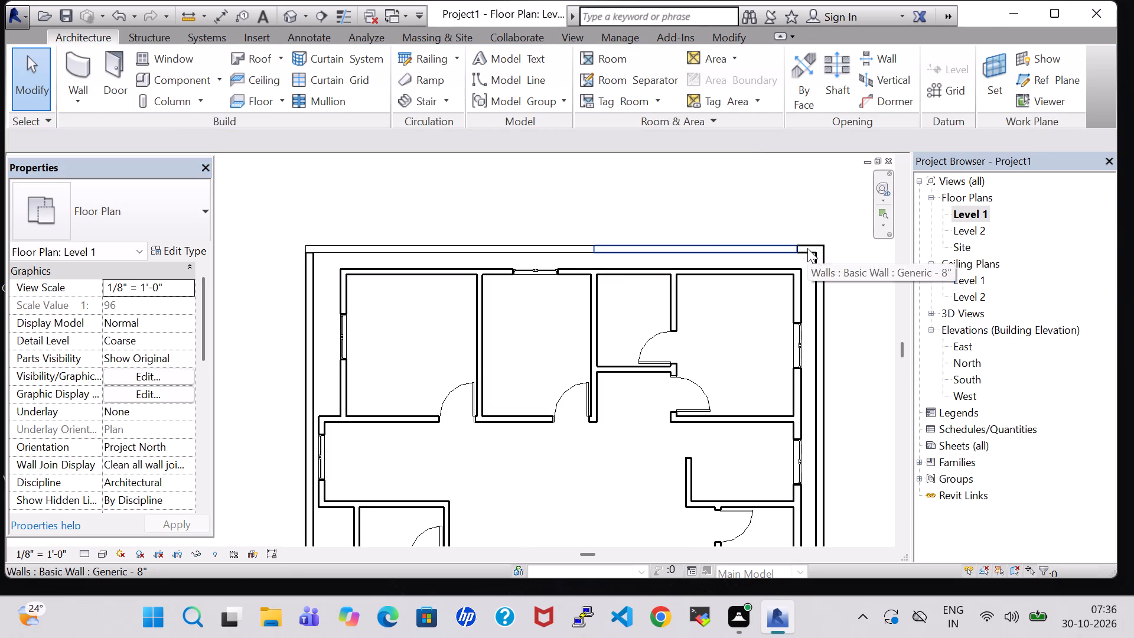
{"action": "left_click", "coordinate": [819, 249]}
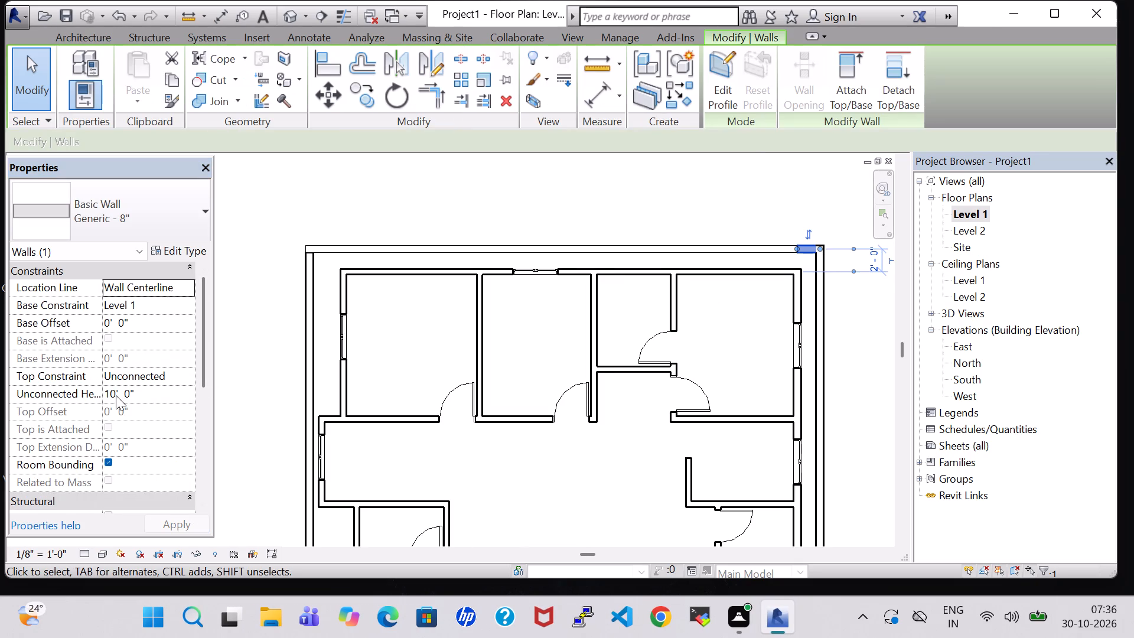
{"action": "left_click", "coordinate": [116, 395]}
{"action": "key", "text": "BackSpace"}
{"action": "key", "text": "BackSpace"}
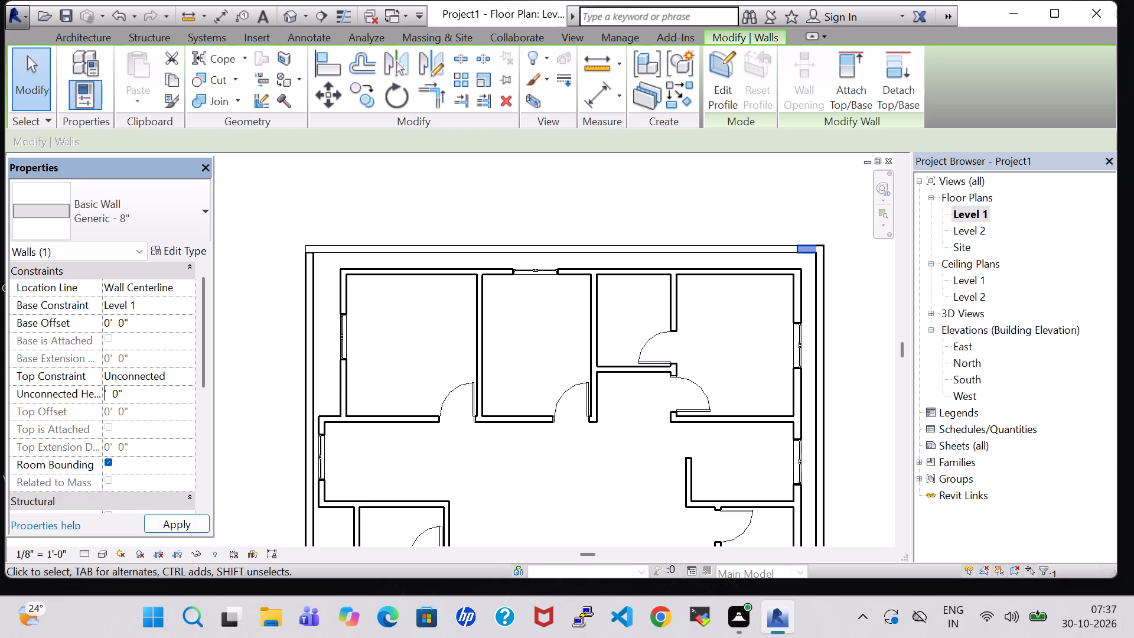
{"action": "key", "text": "5"}
{"action": "key", "text": "apostrophe"}
{"action": "key", "text": "Return"}
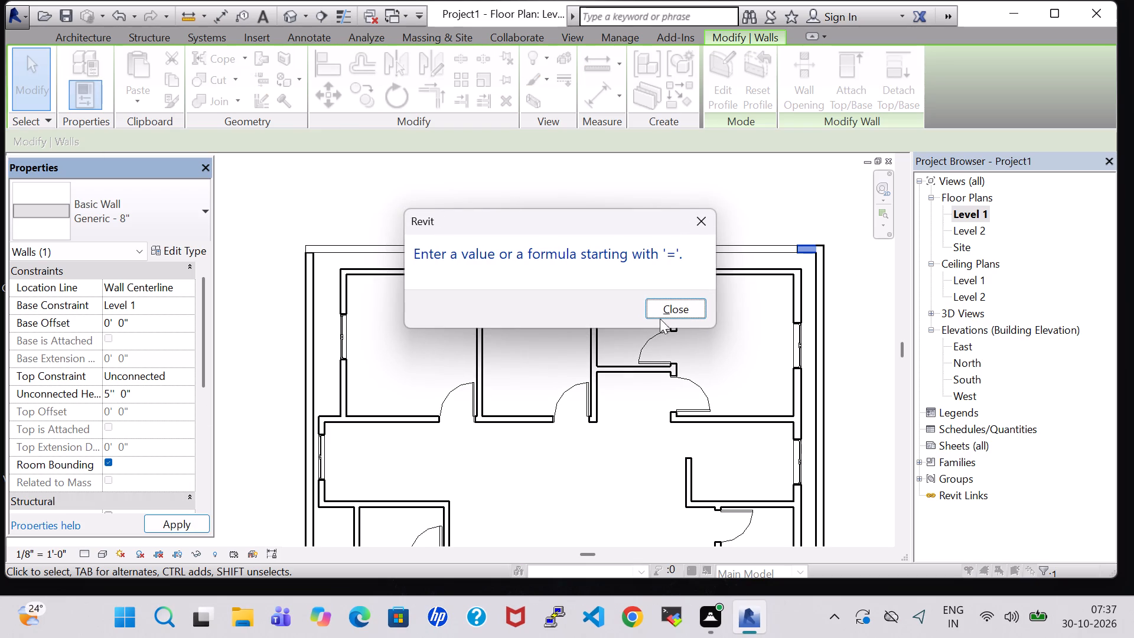
{"action": "left_click", "coordinate": [676, 310]}
{"action": "left_click", "coordinate": [116, 393]}
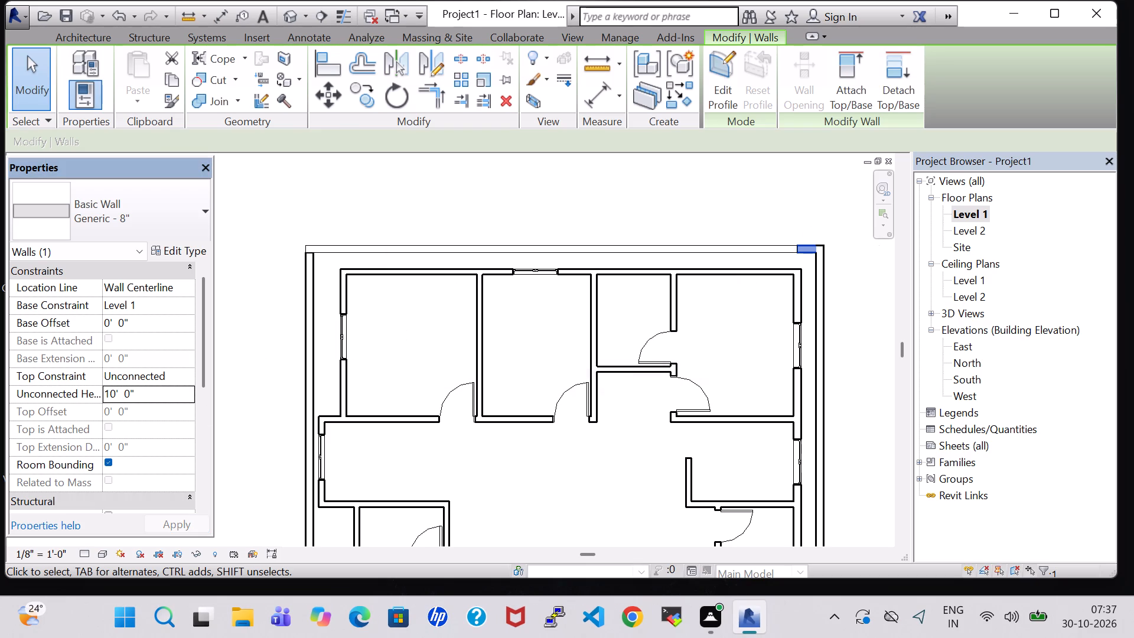
{"action": "key", "text": "BackSpace"}
{"action": "key", "text": "BackSpace"}
{"action": "key", "text": "5"}
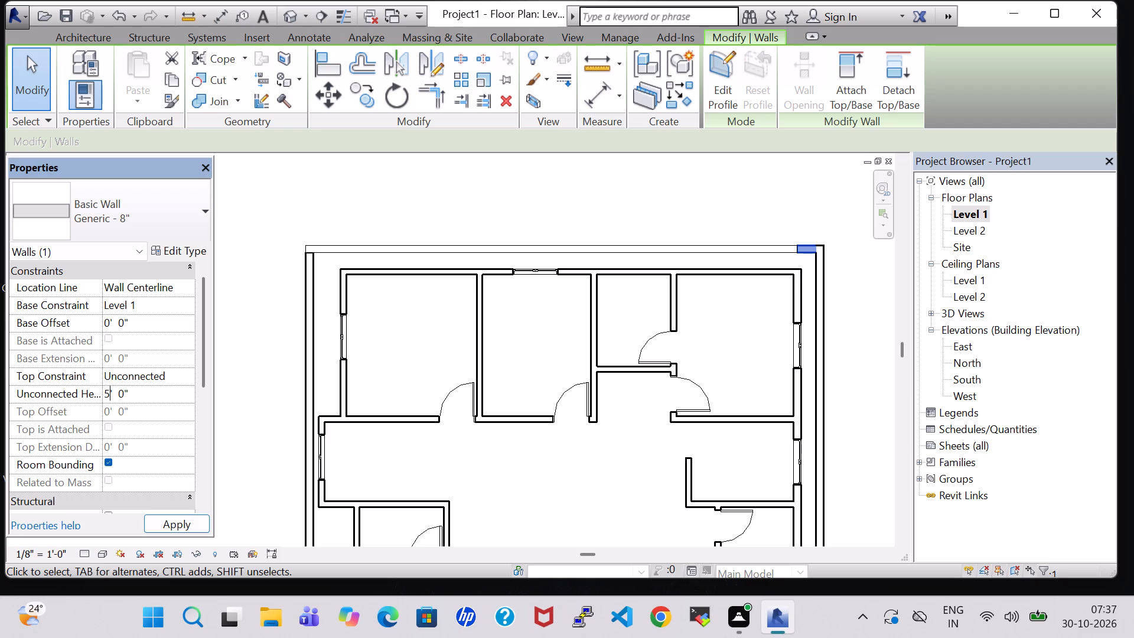
{"action": "left_click", "coordinate": [177, 520]}
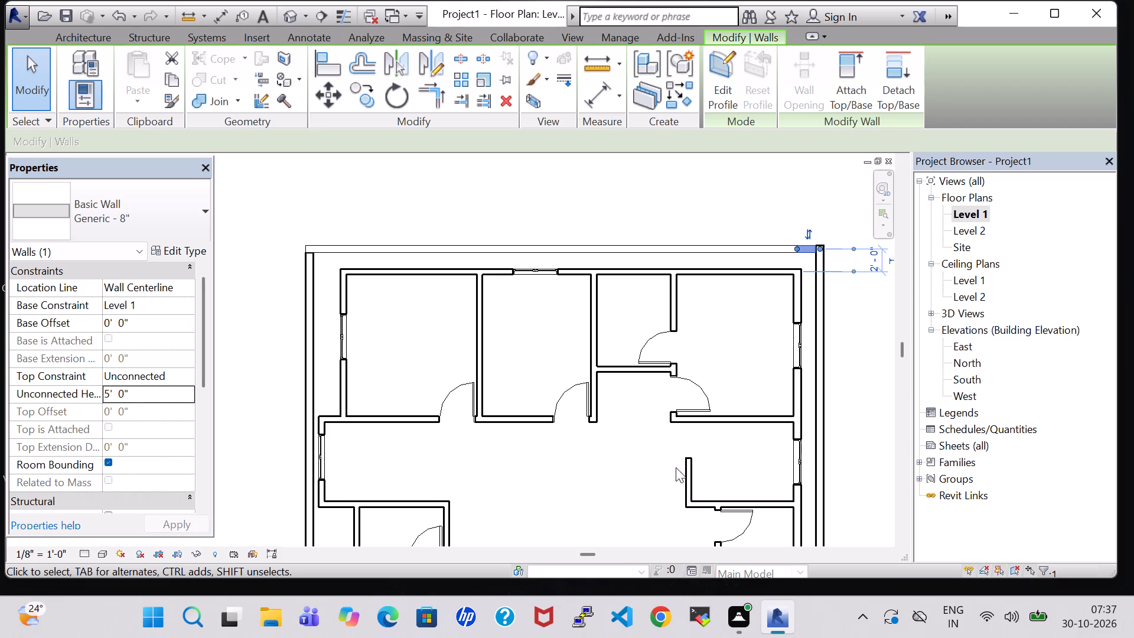
{"action": "left_click", "coordinate": [864, 370]}
Set the unconnected height of the east boundary wall to 5' 0".
{"action": "left_click", "coordinate": [820, 335]}
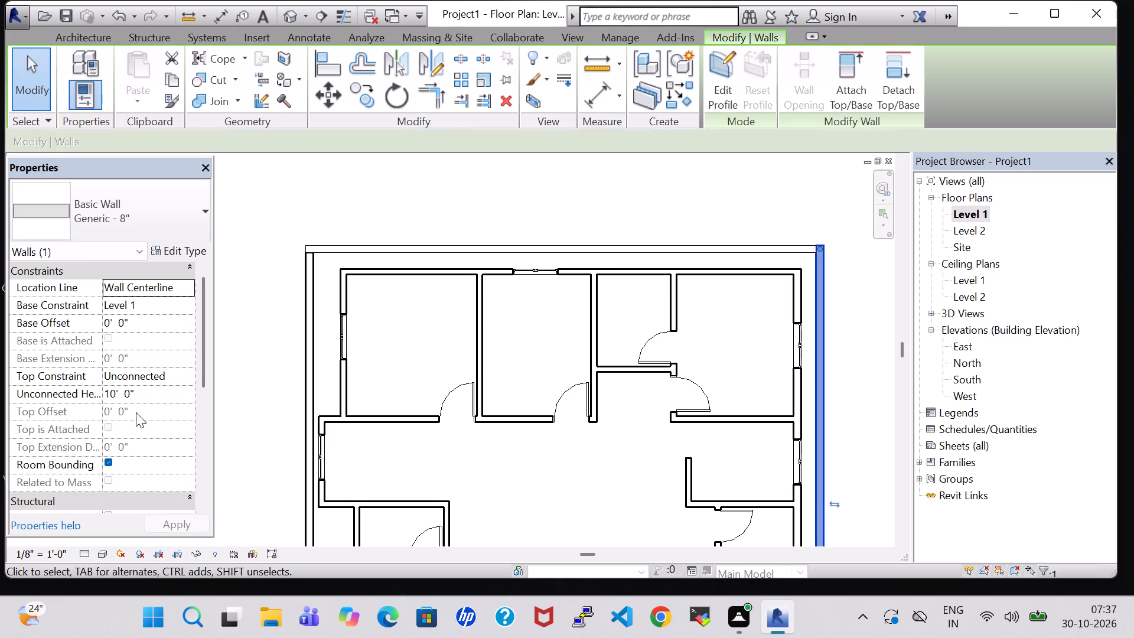
{"action": "left_click", "coordinate": [118, 396]}
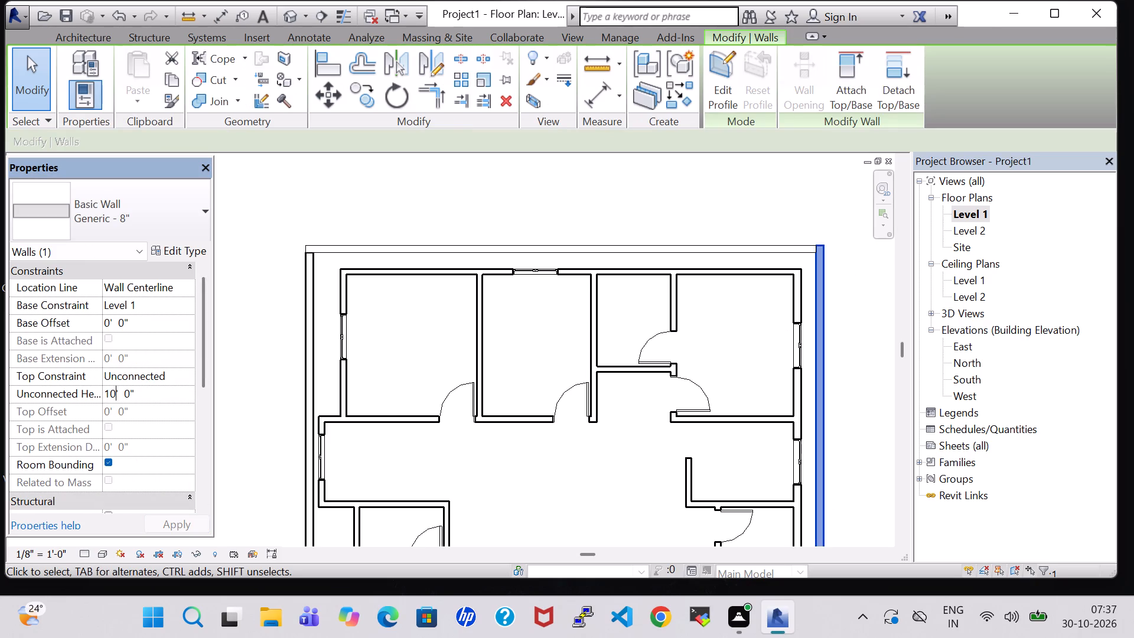
{"action": "key", "text": "BackSpace"}
{"action": "key", "text": "BackSpace"}
{"action": "key", "text": "5"}
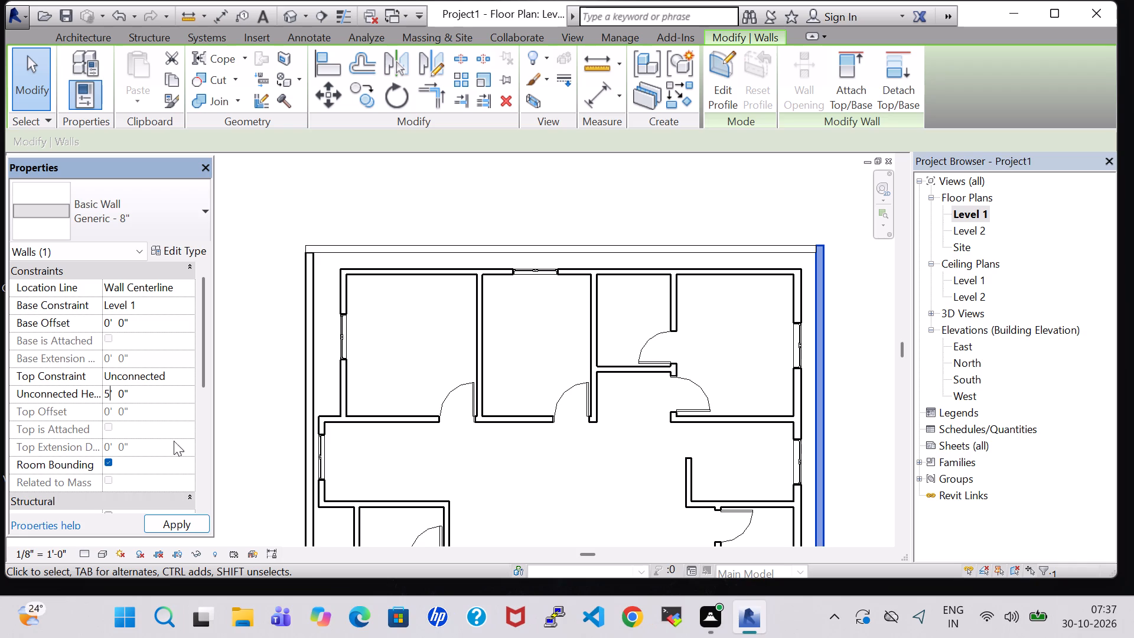
{"action": "left_click", "coordinate": [170, 525]}
{"action": "left_click", "coordinate": [623, 220]}
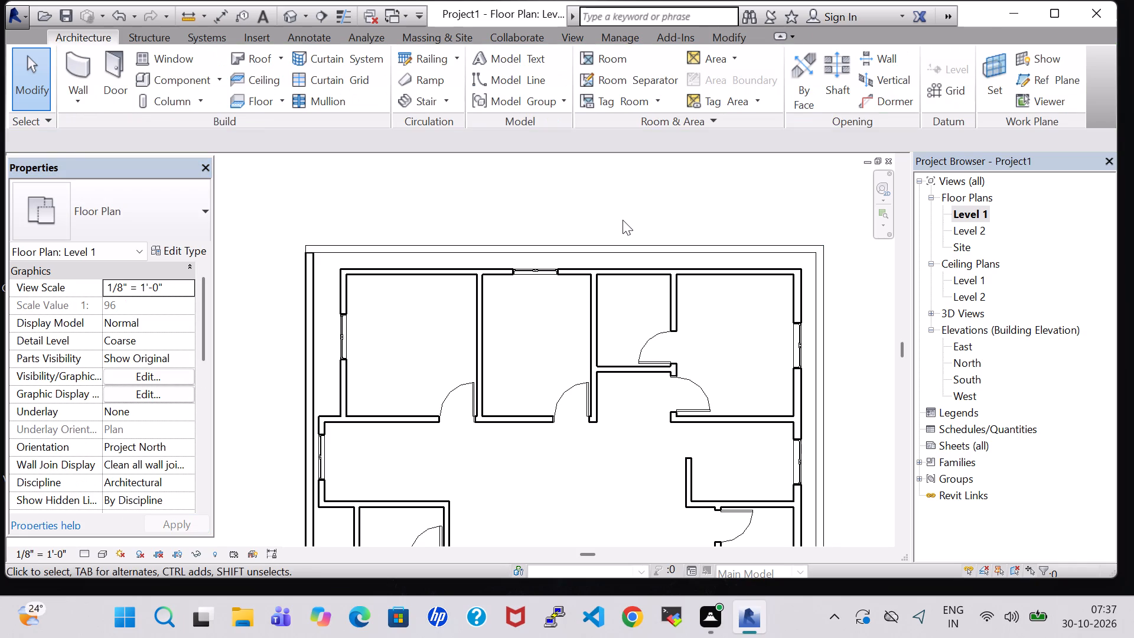
Set the unconnected height of the south boundary wall to 5' 0".
{"action": "scroll", "coordinate": [623, 220], "scroll_direction": "down", "scroll_amount": 5}
{"action": "left_click", "coordinate": [685, 487]}
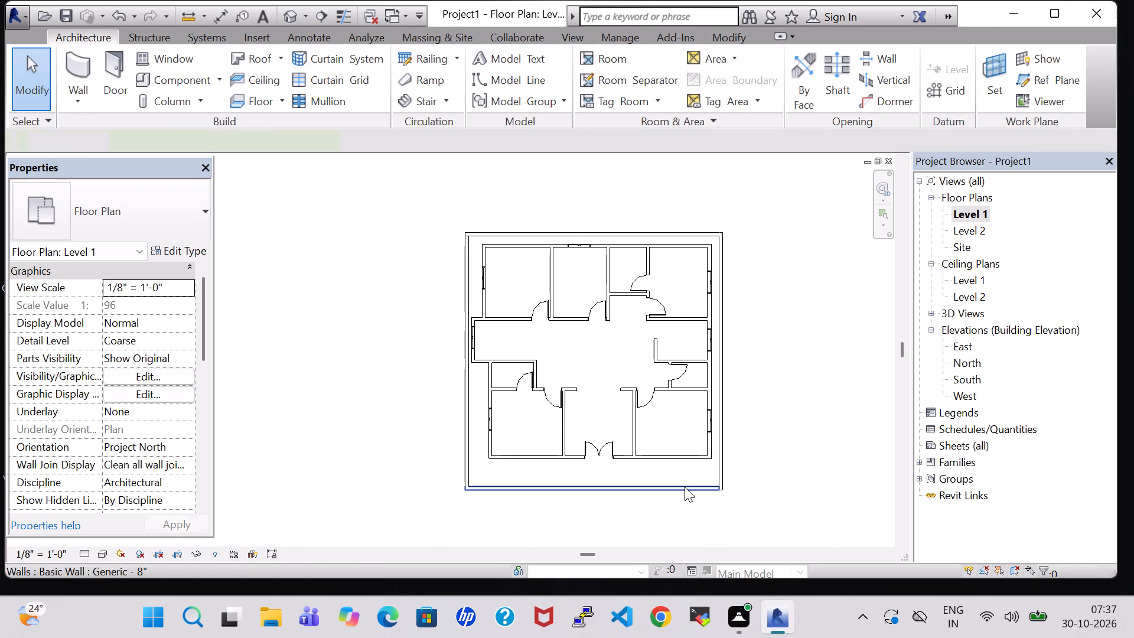
{"action": "double_click", "coordinate": [115, 395]}
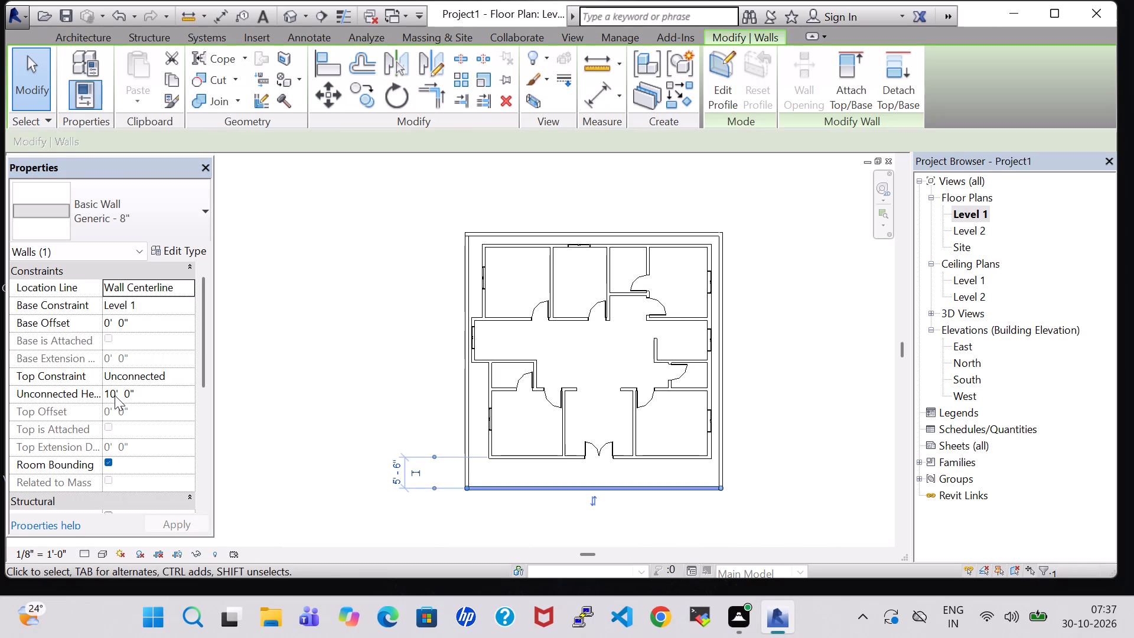
{"action": "key", "text": "BackSpace"}
{"action": "key", "text": "BackSpace"}
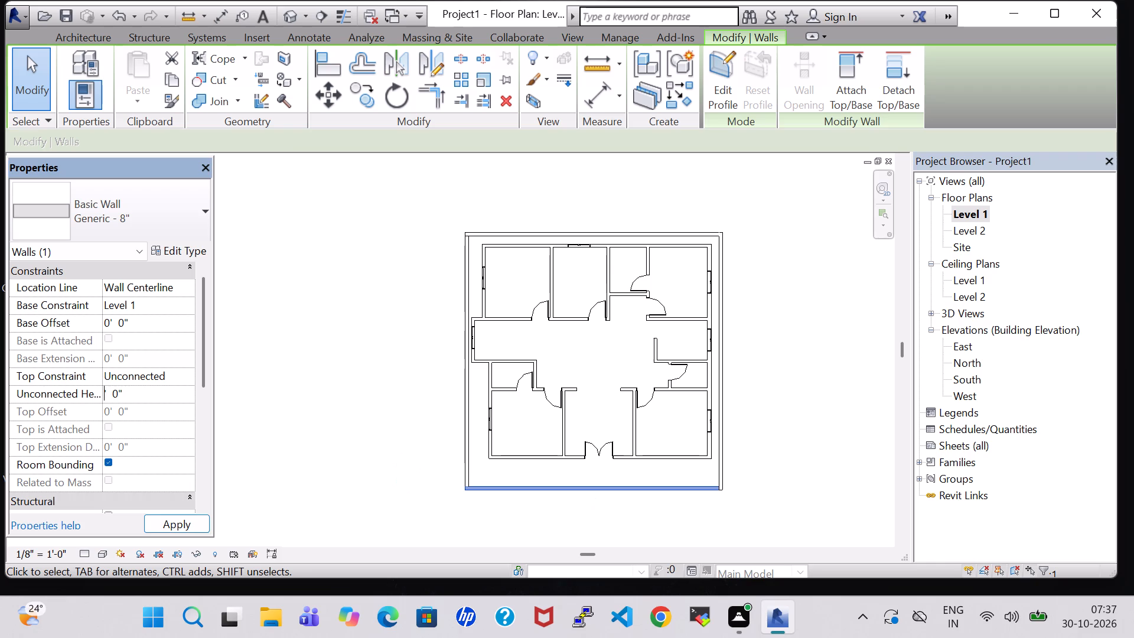
{"action": "key", "text": "5"}
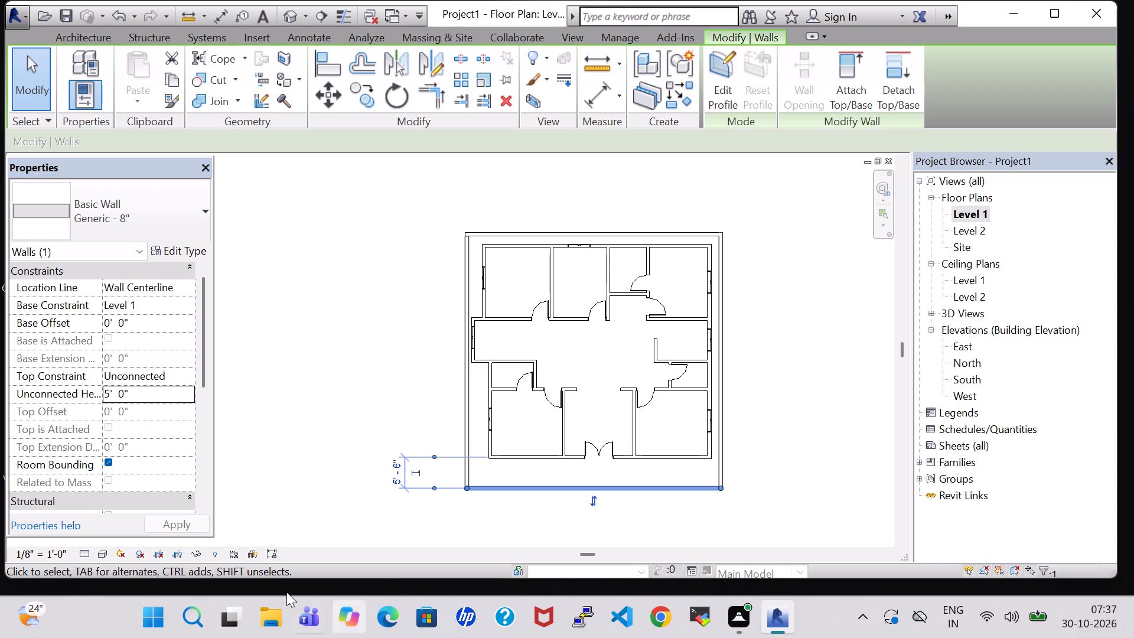
{"action": "left_click", "coordinate": [297, 383]}
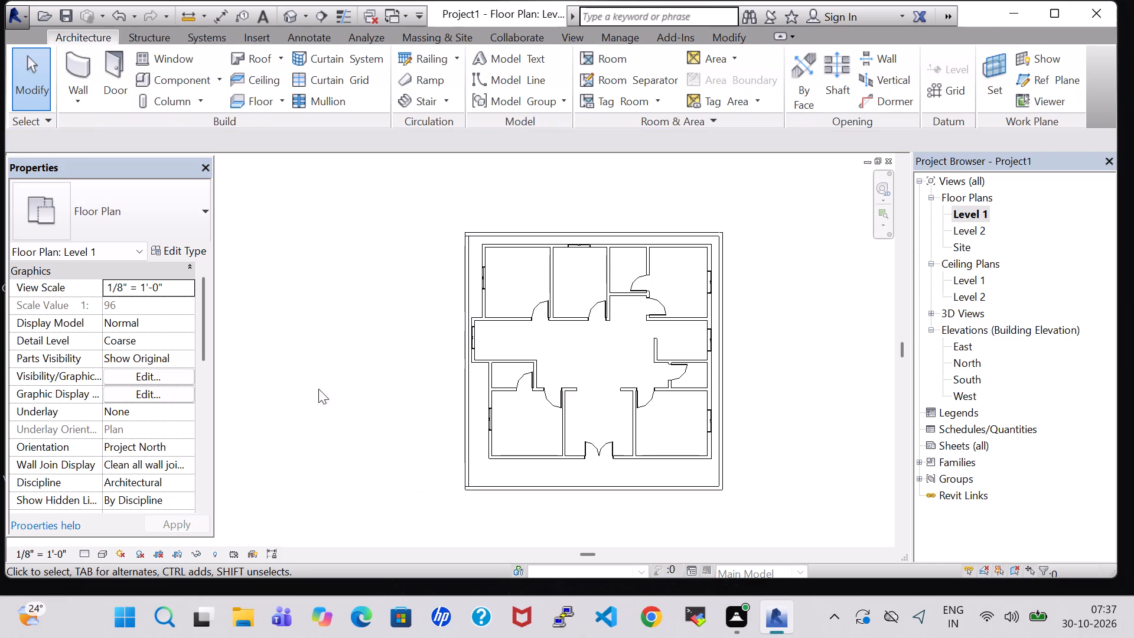
Set the unconnected height of the west boundary wall to 5' 0".
{"action": "left_click", "coordinate": [465, 419]}
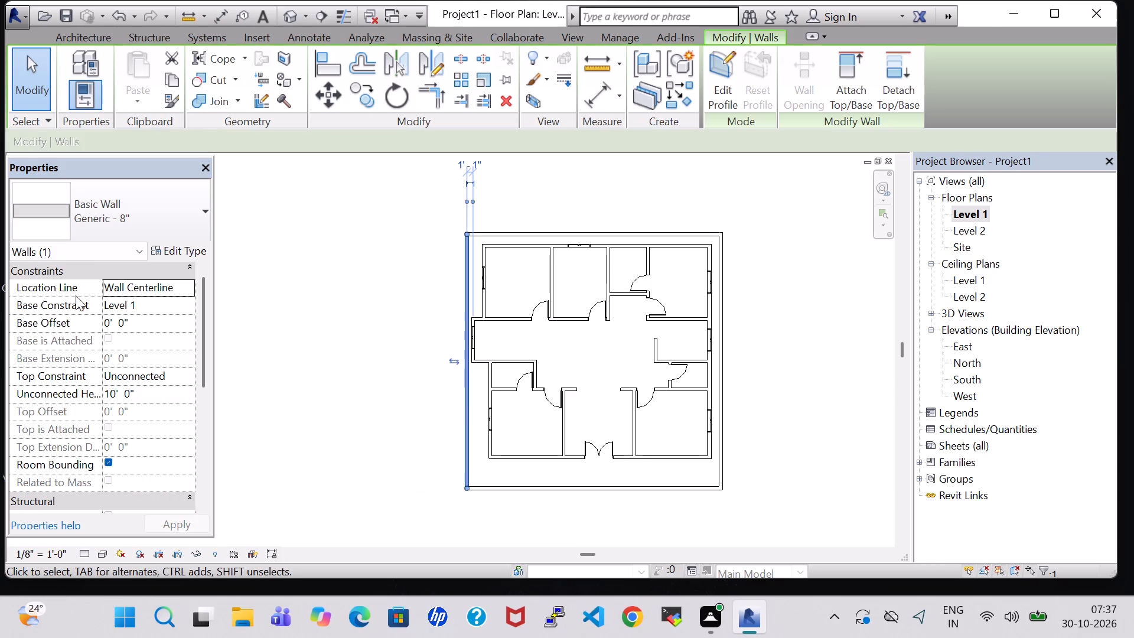
{"action": "left_click", "coordinate": [117, 389]}
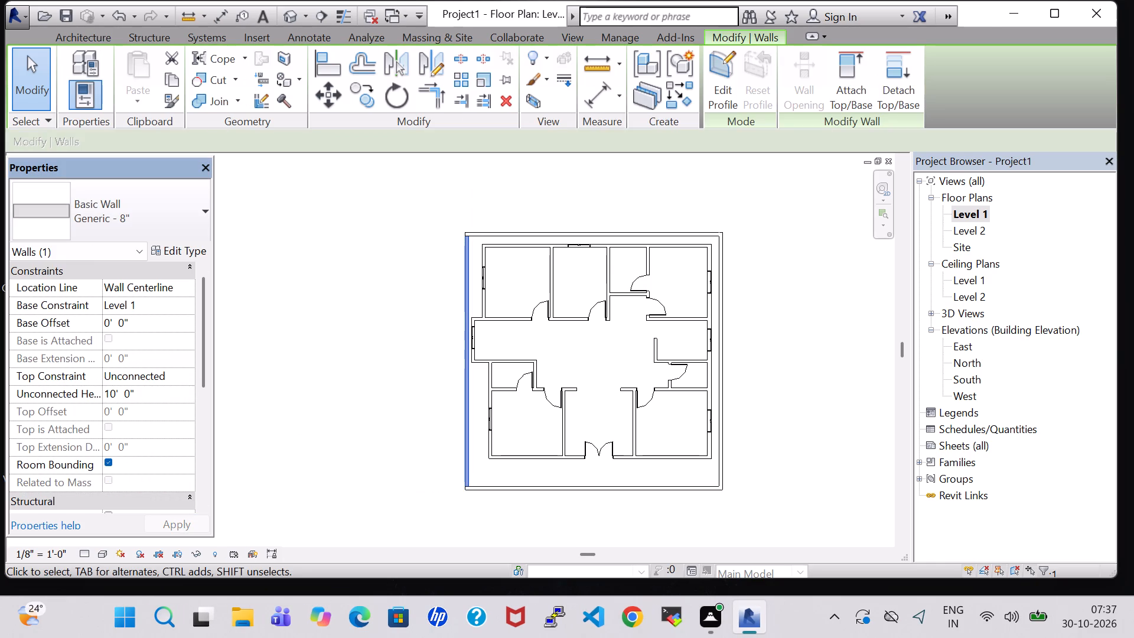
{"action": "key", "text": "BackSpace"}
{"action": "key", "text": "BackSpace"}
{"action": "key", "text": "5"}
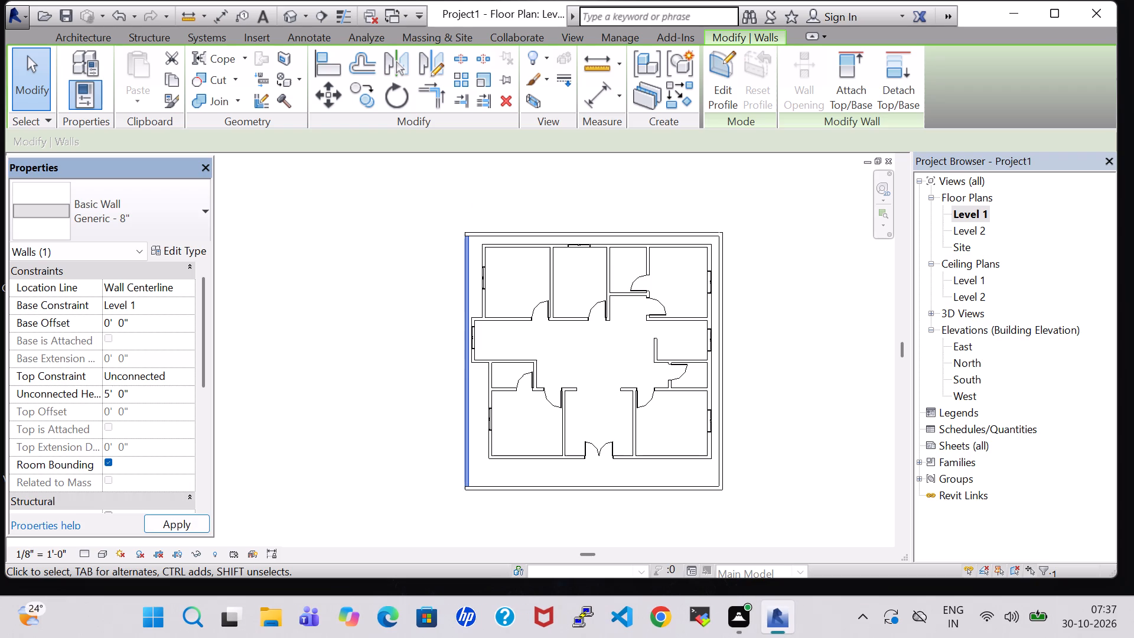
{"action": "left_click", "coordinate": [183, 525]}
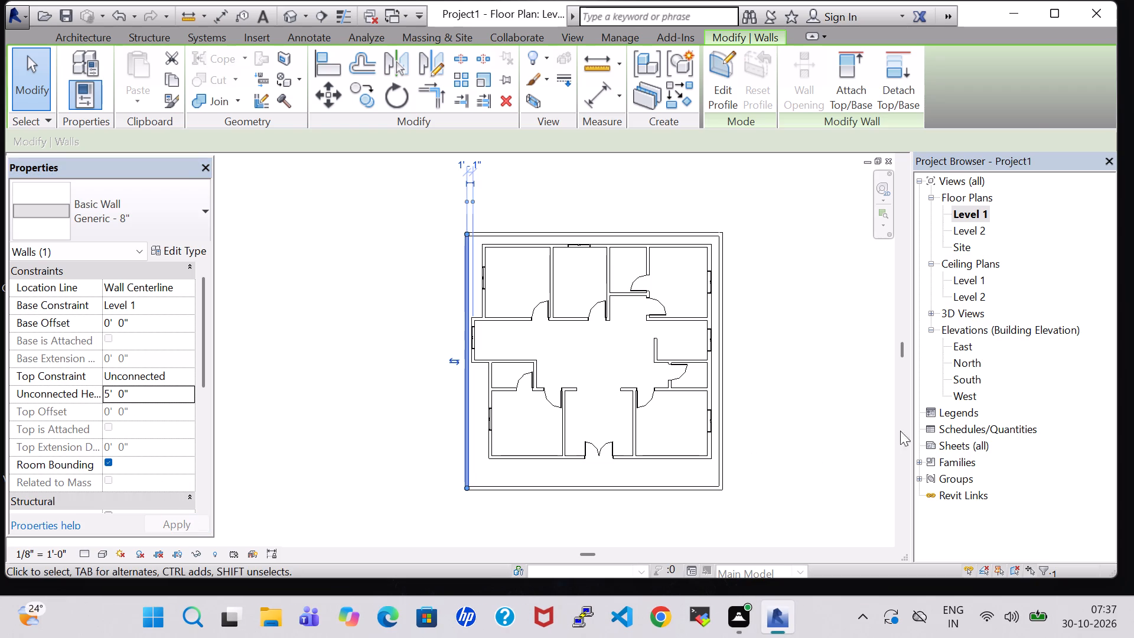
Check the unconnected height of each boundary wall segment around the building, including the short northeast corner segment.
{"action": "left_click", "coordinate": [850, 387]}
{"action": "left_click", "coordinate": [484, 233]}
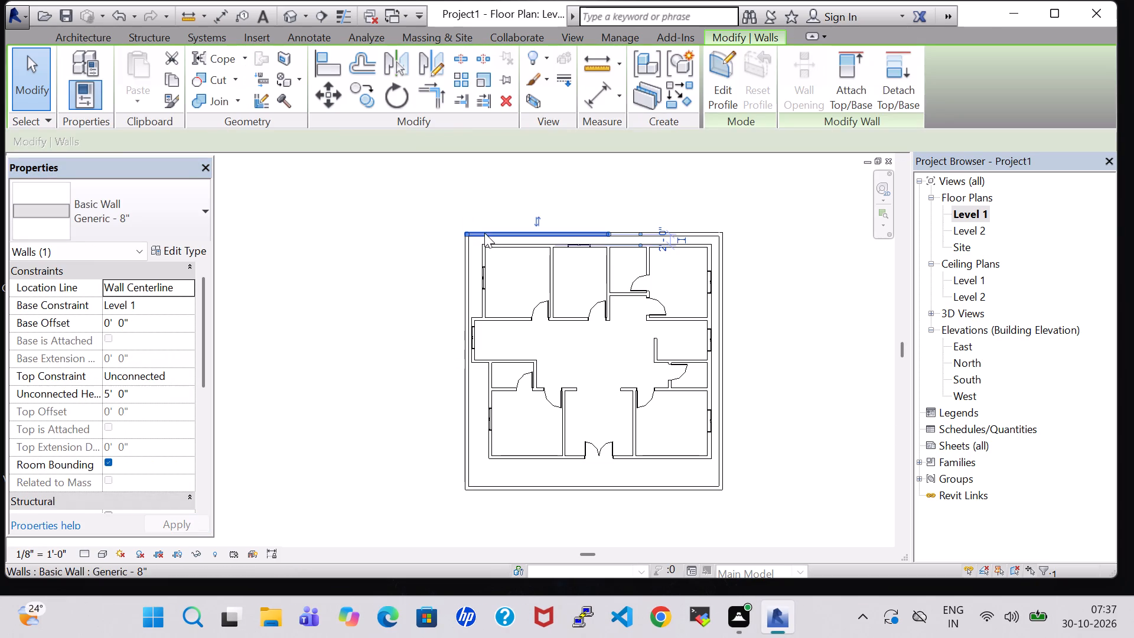
{"action": "left_click", "coordinate": [360, 265]}
{"action": "left_click", "coordinate": [467, 289]}
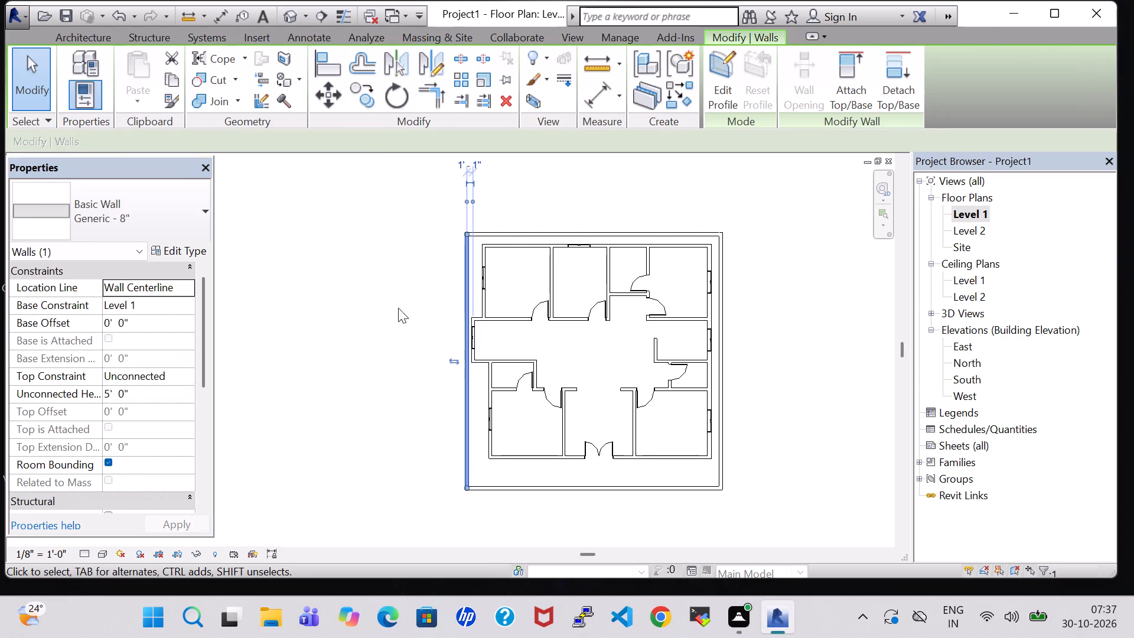
{"action": "left_click", "coordinate": [326, 318]}
{"action": "left_click", "coordinate": [533, 486]}
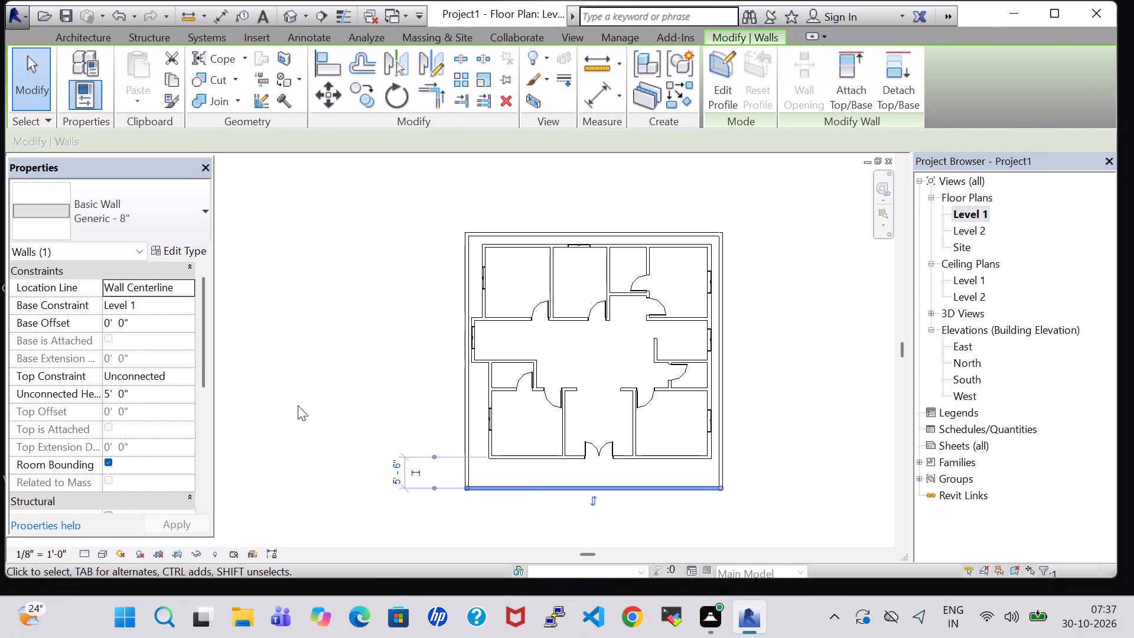
{"action": "left_click", "coordinate": [299, 404]}
{"action": "left_click", "coordinate": [723, 385]}
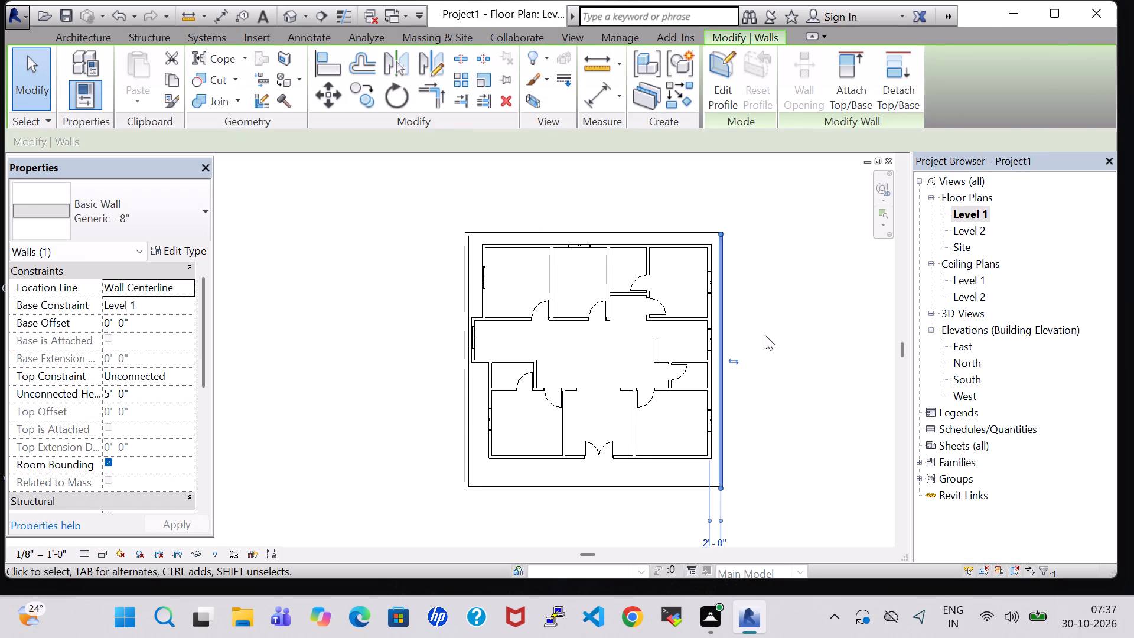
{"action": "left_click", "coordinate": [775, 330]}
{"action": "left_click", "coordinate": [702, 234]}
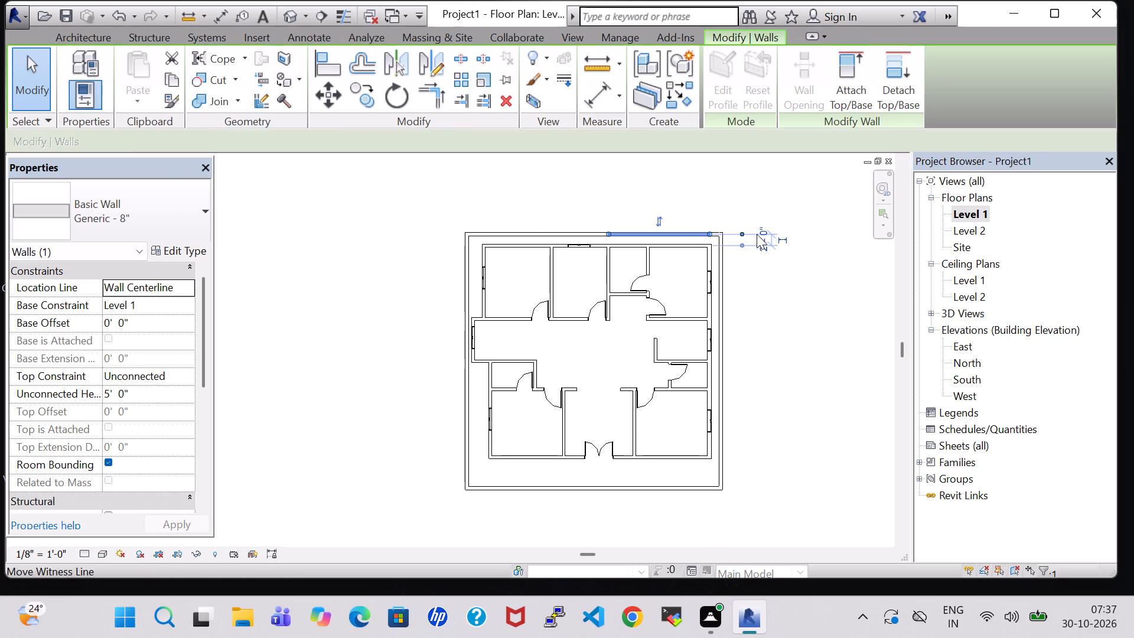
{"action": "left_click", "coordinate": [777, 310]}
{"action": "scroll", "coordinate": [765, 304], "scroll_direction": "up", "scroll_amount": 3}
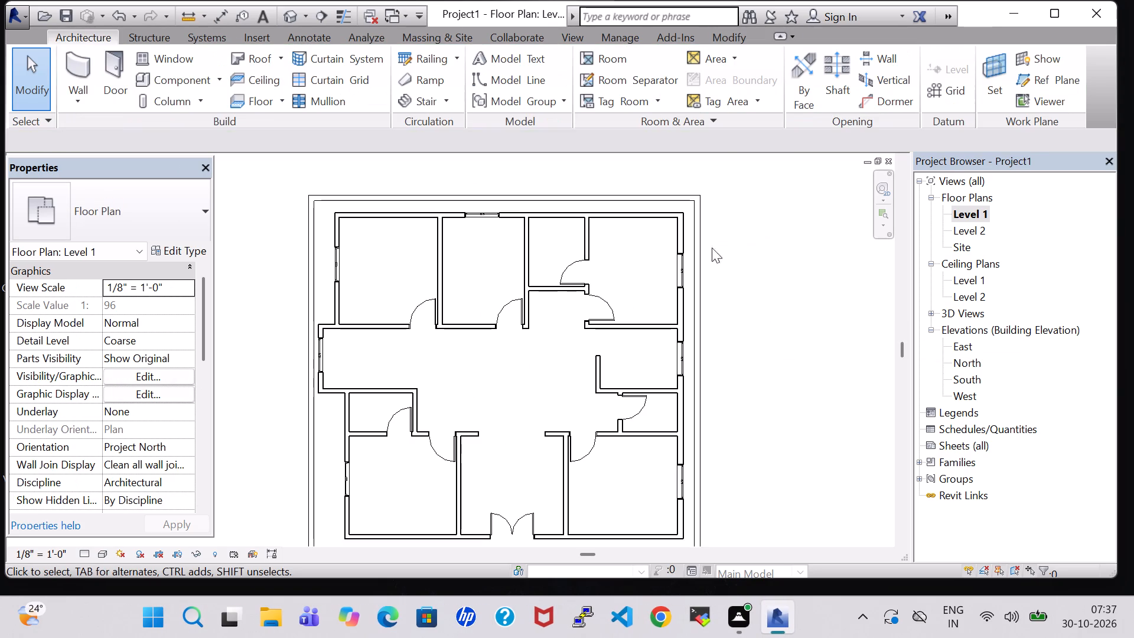
{"action": "left_click", "coordinate": [687, 198]}
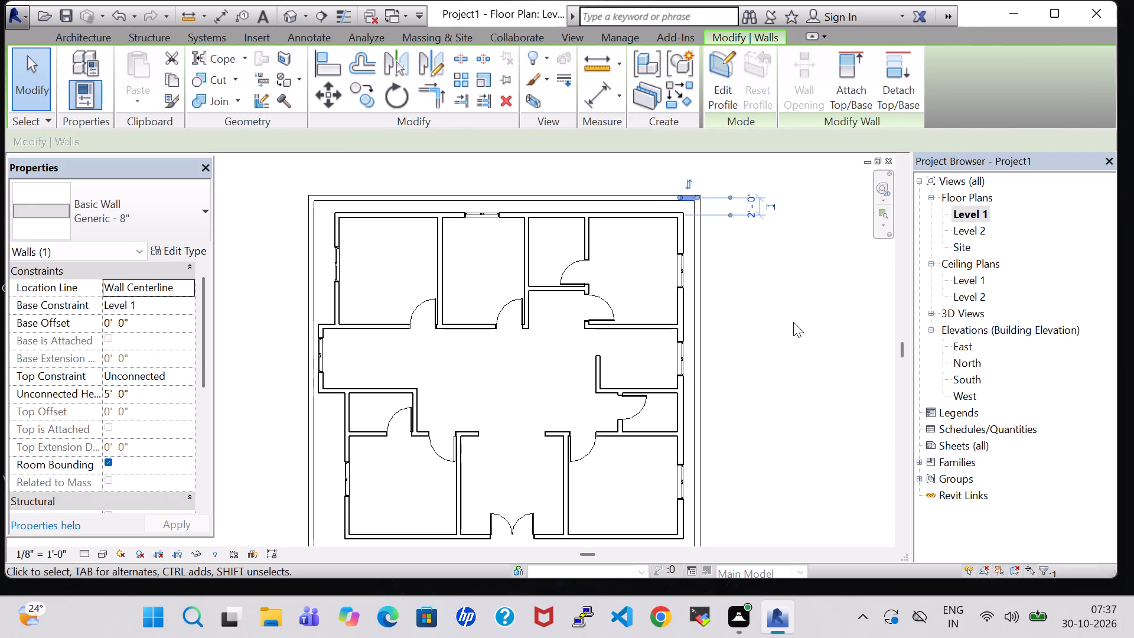
{"action": "left_click", "coordinate": [793, 322]}
{"action": "left_click", "coordinate": [499, 194]}
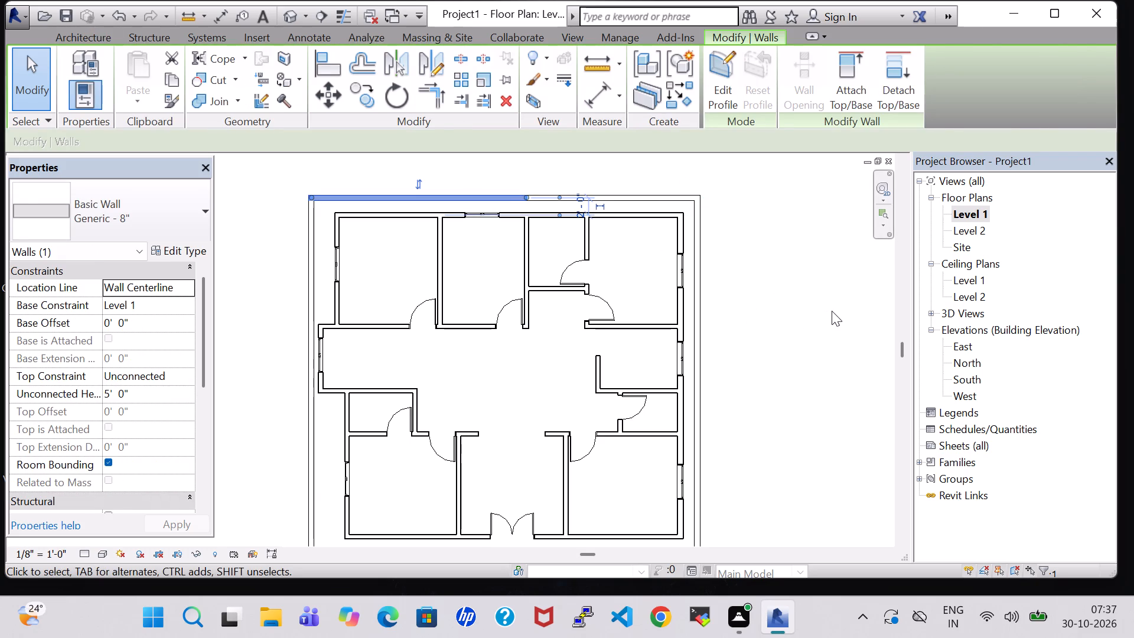
{"action": "left_click", "coordinate": [832, 311]}
{"action": "scroll", "coordinate": [760, 312], "scroll_direction": "down", "scroll_amount": 1}
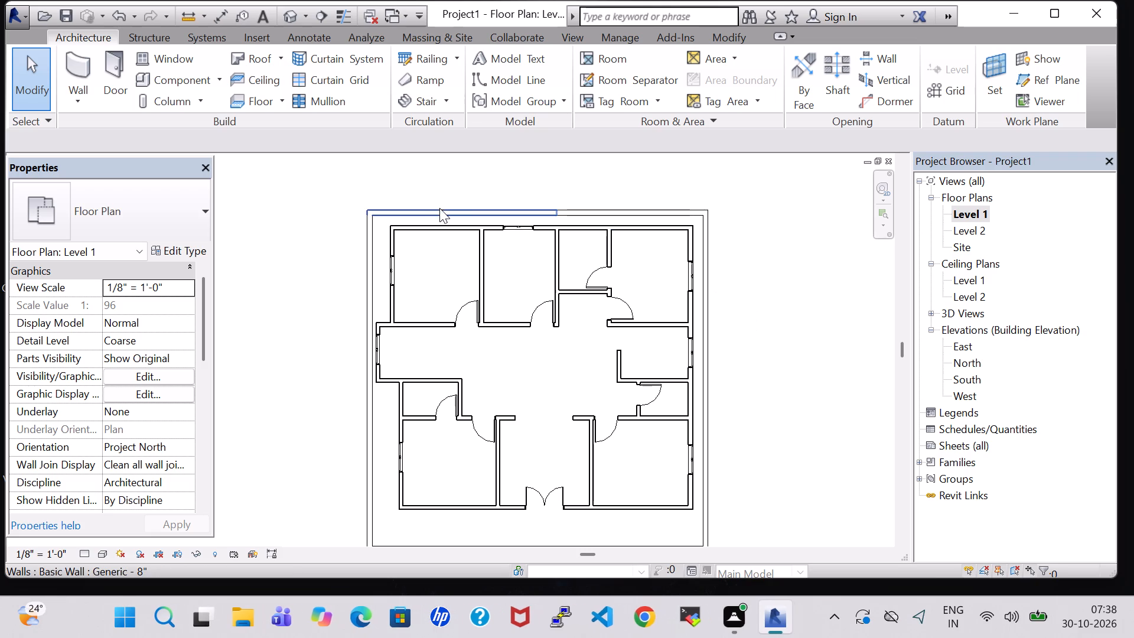
Save the project as Project117 in the work folder on the Desktop.
{"action": "scroll", "coordinate": [439, 208], "scroll_direction": "up", "scroll_amount": 5}
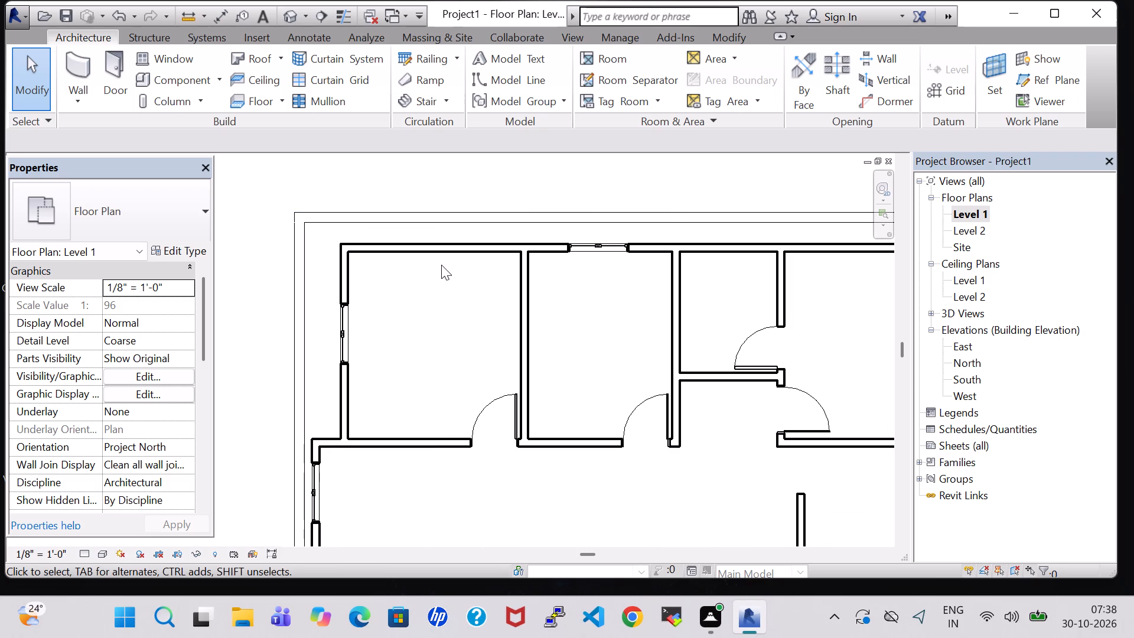
{"action": "type", "text": "DI"}
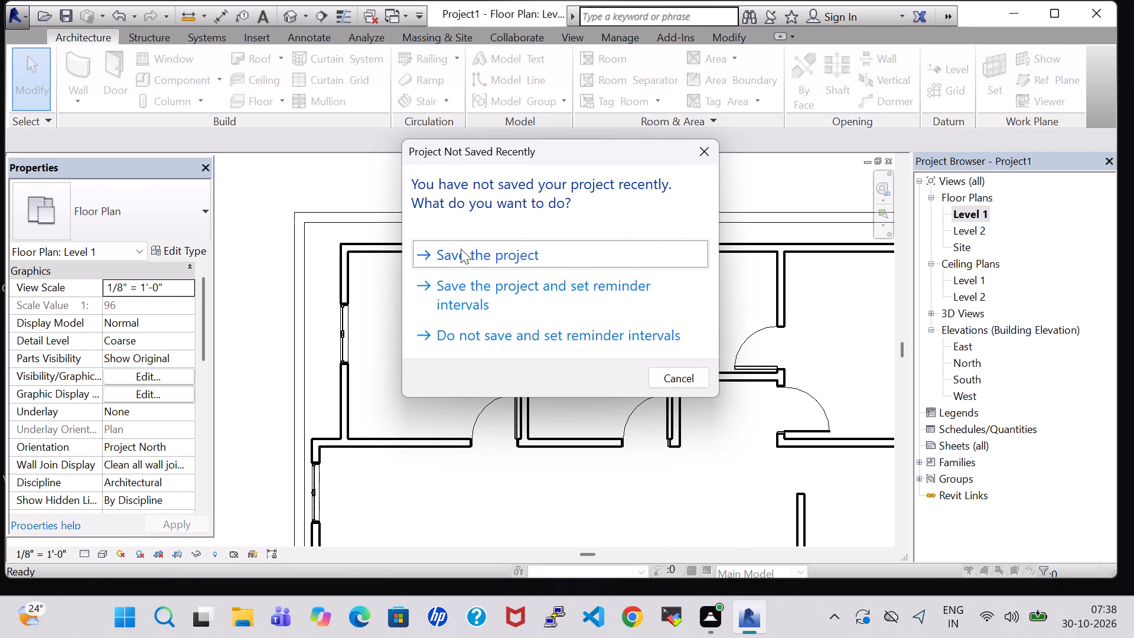
{"action": "left_click", "coordinate": [461, 249]}
{"action": "double_click", "coordinate": [288, 396]}
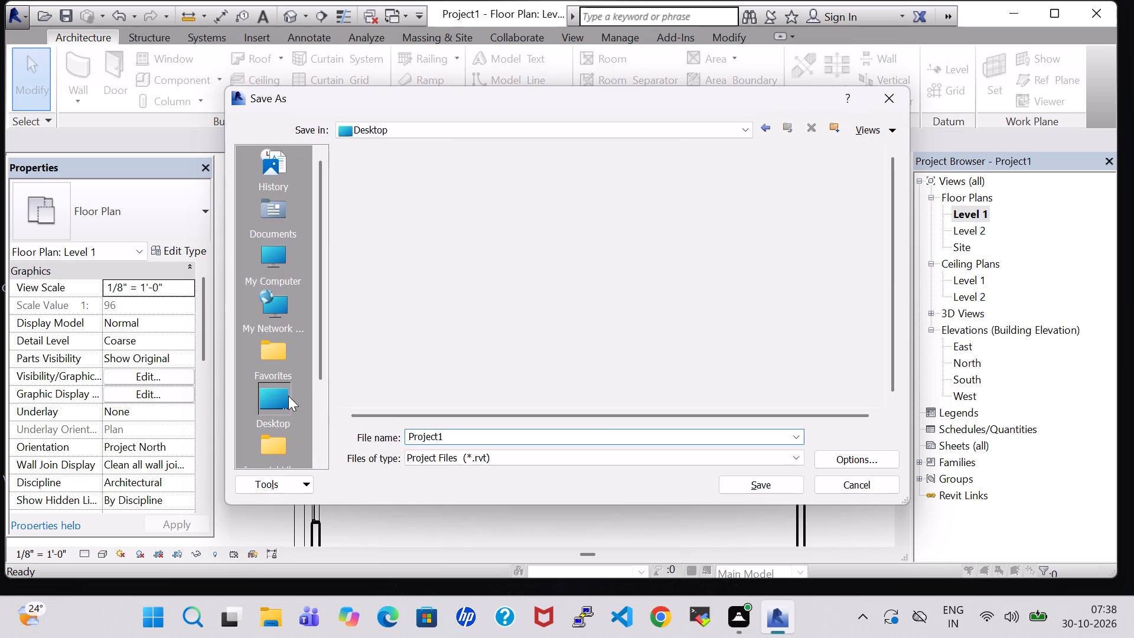
{"action": "scroll", "coordinate": [387, 383], "scroll_direction": "down", "scroll_amount": 4}
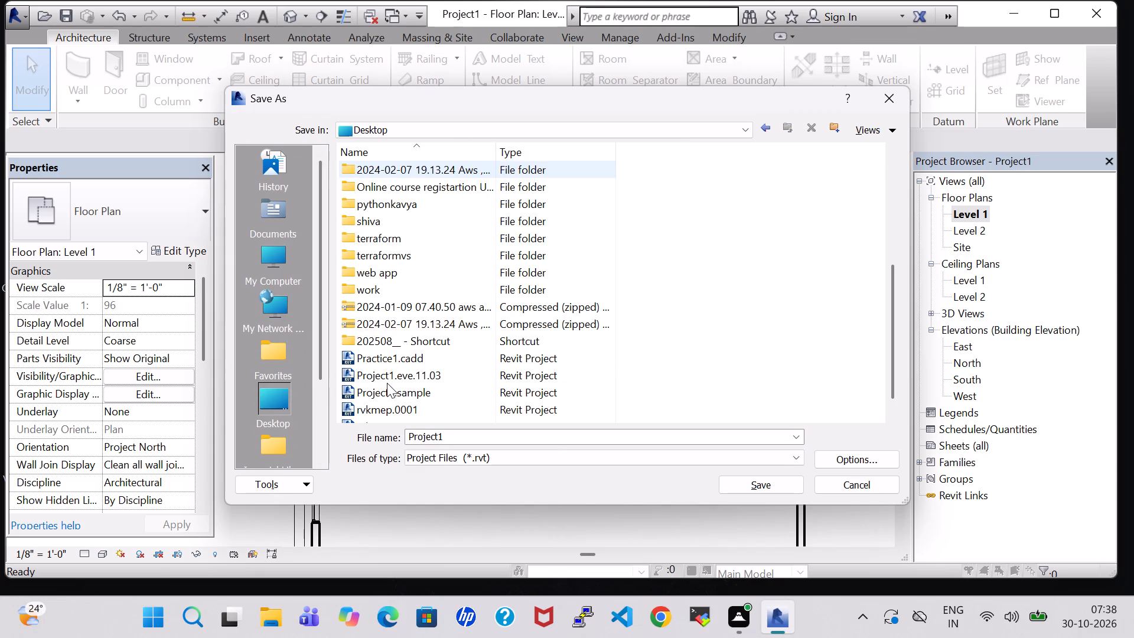
{"action": "double_click", "coordinate": [389, 281]}
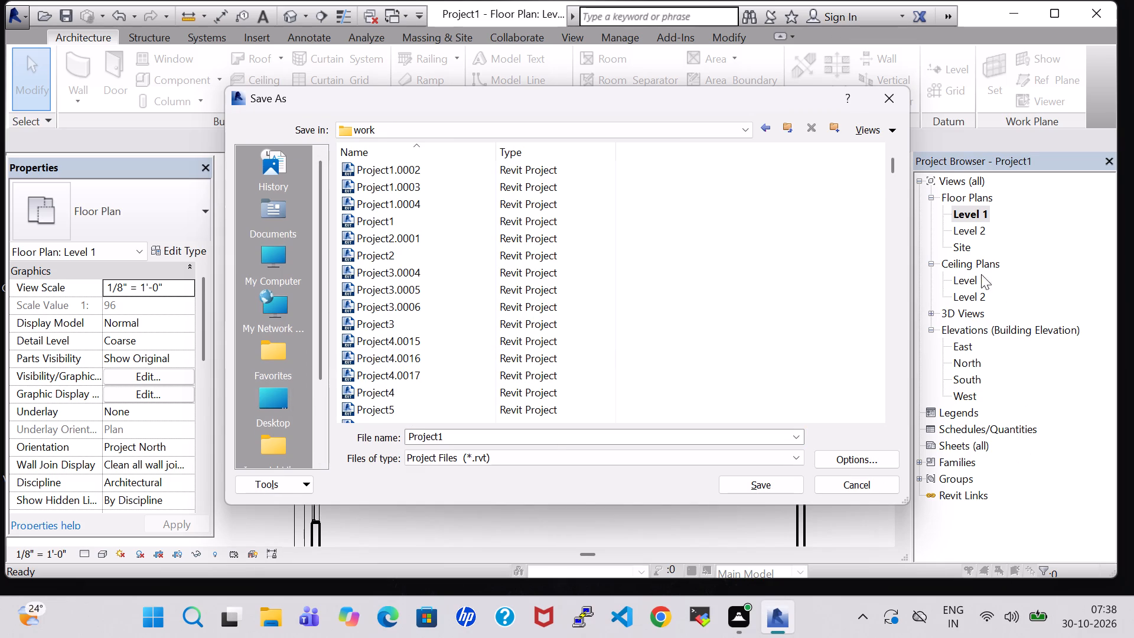
{"action": "left_click_drag", "start_coordinate": [894, 162], "coordinate": [892, 399]}
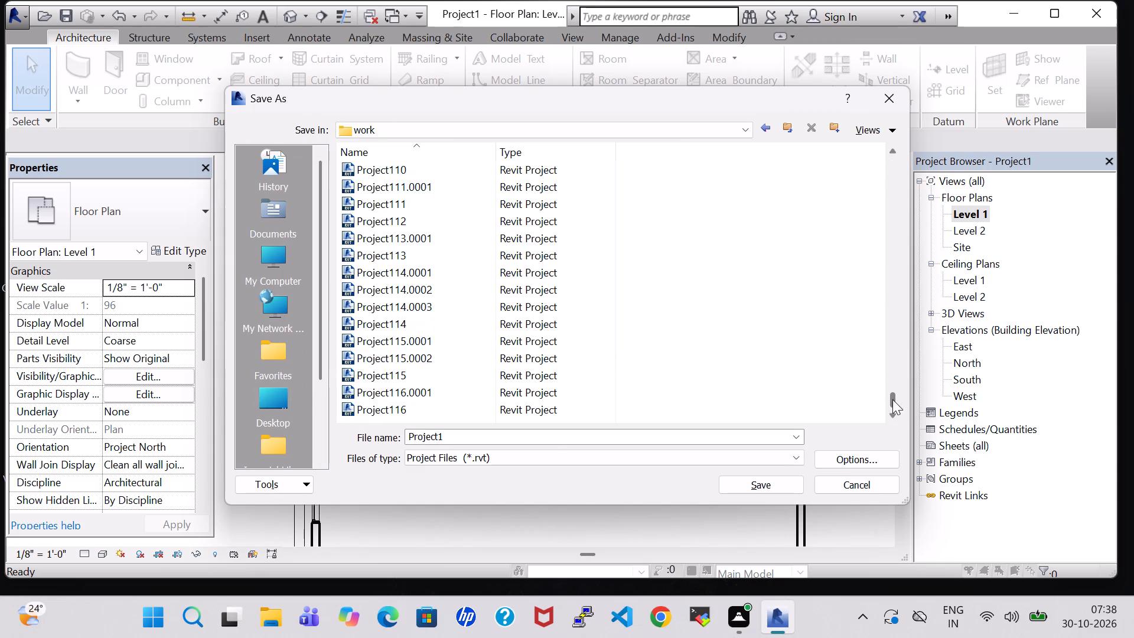
{"action": "left_click_drag", "start_coordinate": [892, 399], "coordinate": [892, 405]}
{"action": "triple_click", "coordinate": [509, 435]}
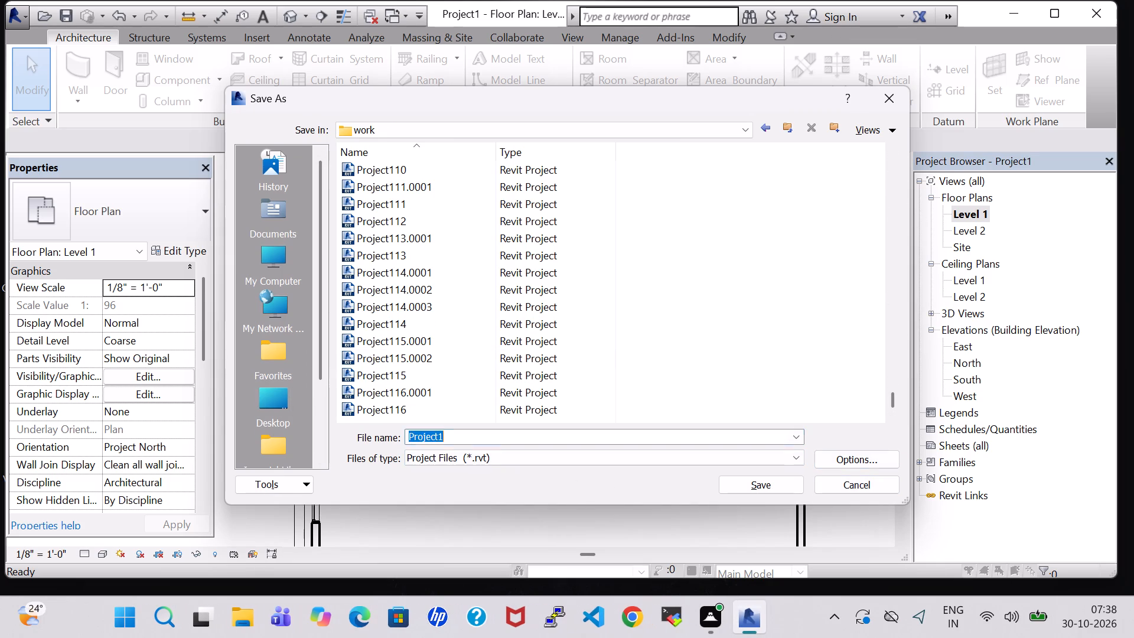
{"action": "key", "text": "1"}
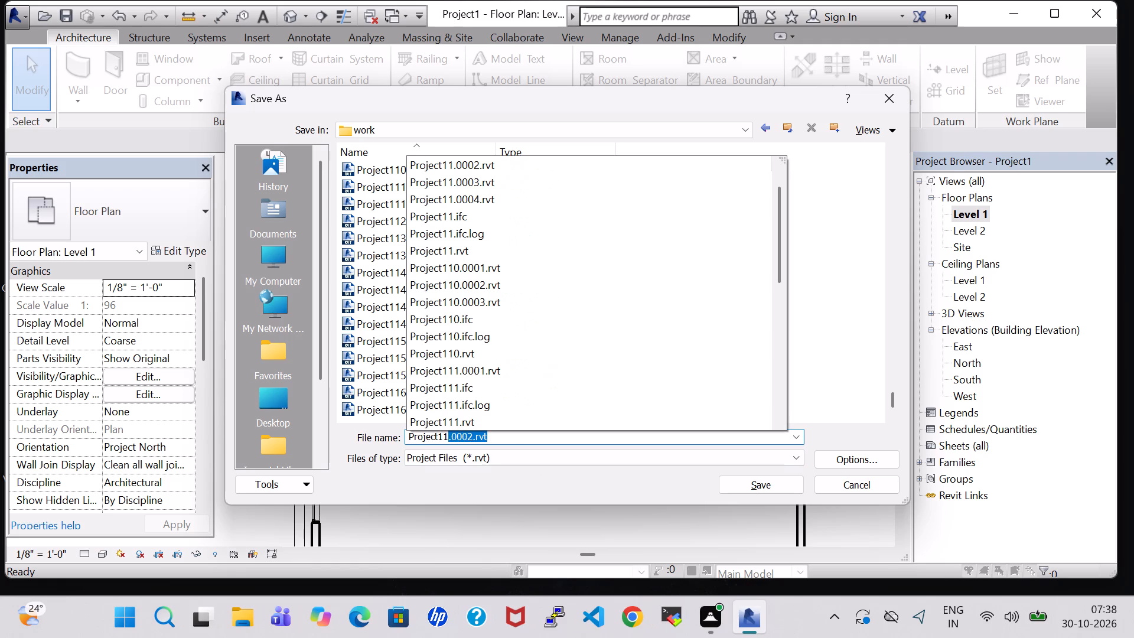
{"action": "key", "text": "7"}
{"action": "left_click", "coordinate": [757, 486]}
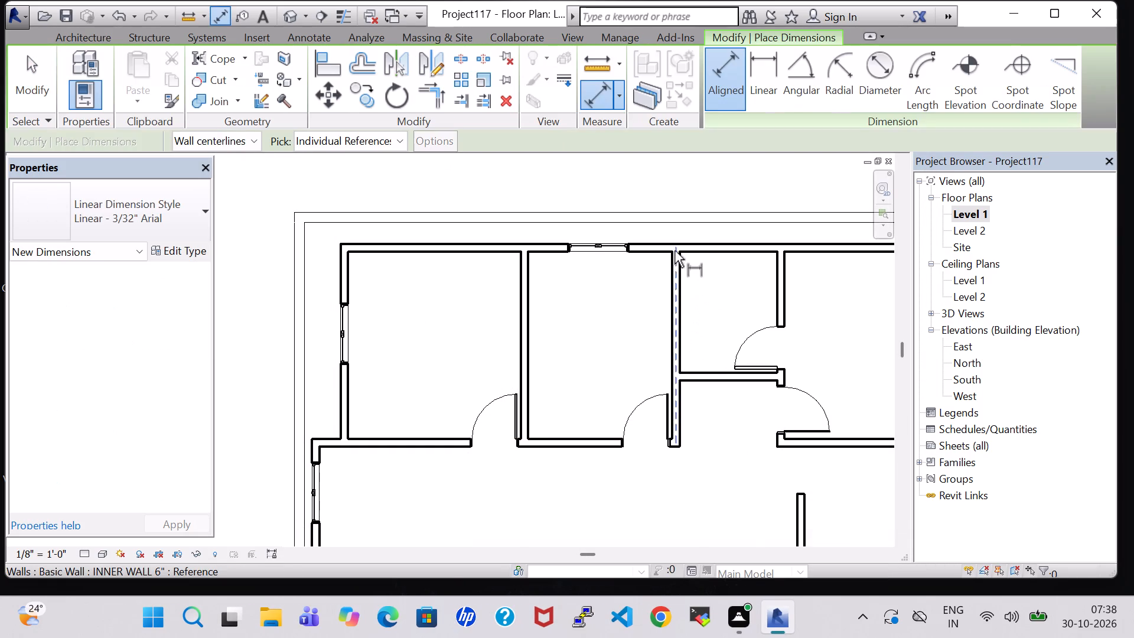
Measure the gap between the north boundary wall and the building's north wall with an aligned dimension, without placing it.
{"action": "left_click", "coordinate": [675, 223]}
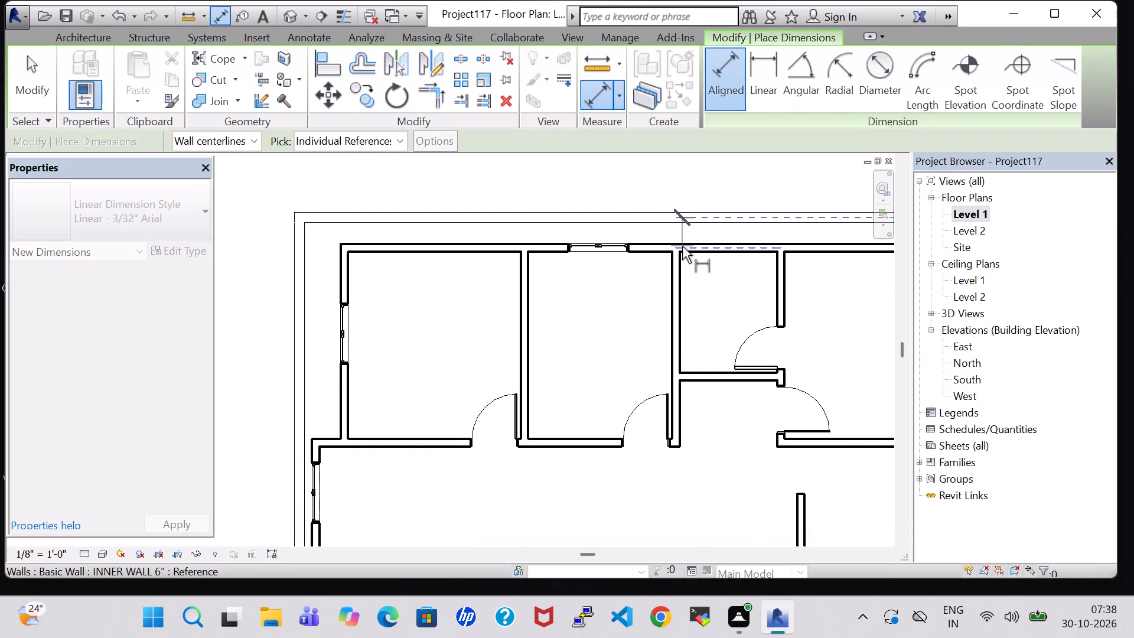
{"action": "left_click", "coordinate": [682, 246]}
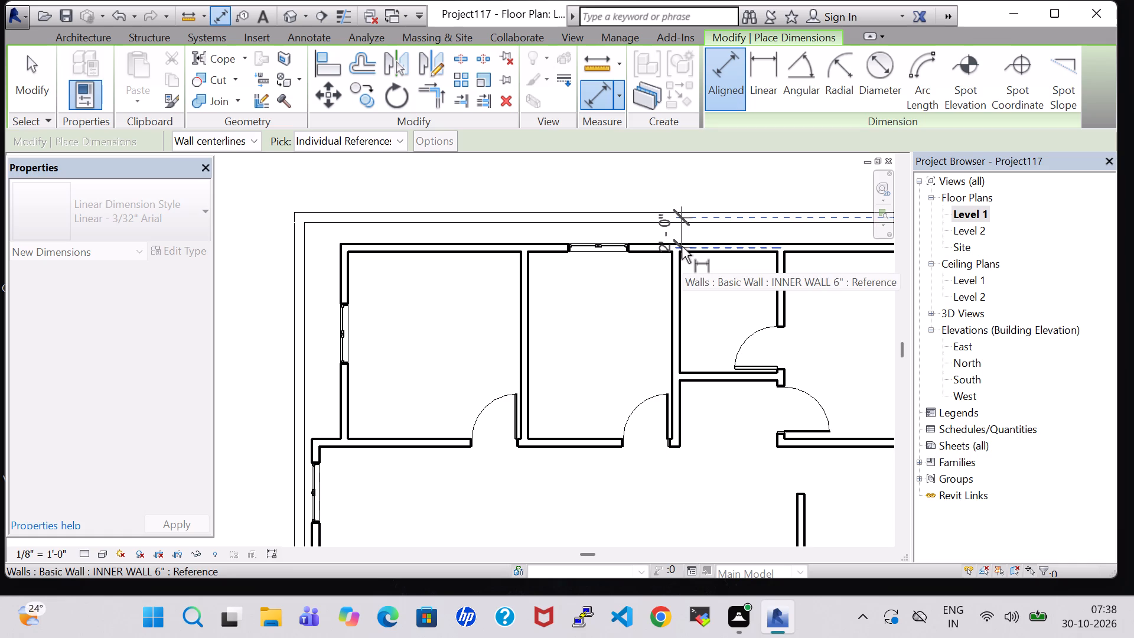
{"action": "key", "text": "Escape"}
{"action": "key", "text": "Escape"}
Load the Bed-Shaker family from the Beds folder of the US Imperial Furniture library for component placement.
{"action": "scroll", "coordinate": [496, 355], "scroll_direction": "down", "scroll_amount": 5}
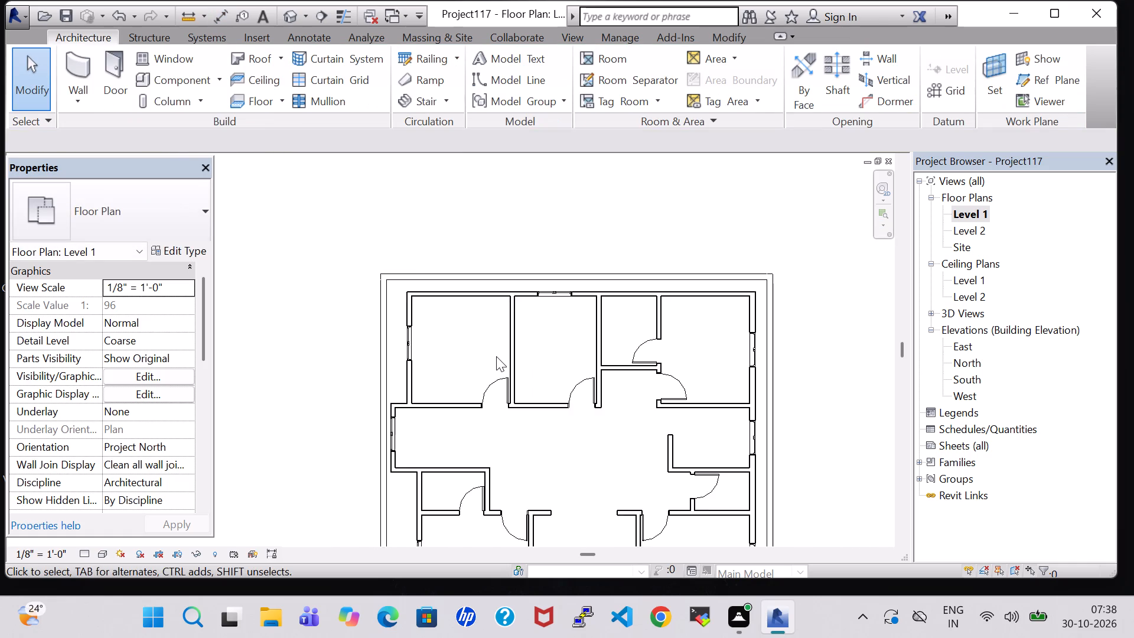
{"action": "scroll", "coordinate": [496, 356], "scroll_direction": "down", "scroll_amount": 4}
{"action": "middle_click_drag", "start_coordinate": [496, 356], "coordinate": [514, 317]}
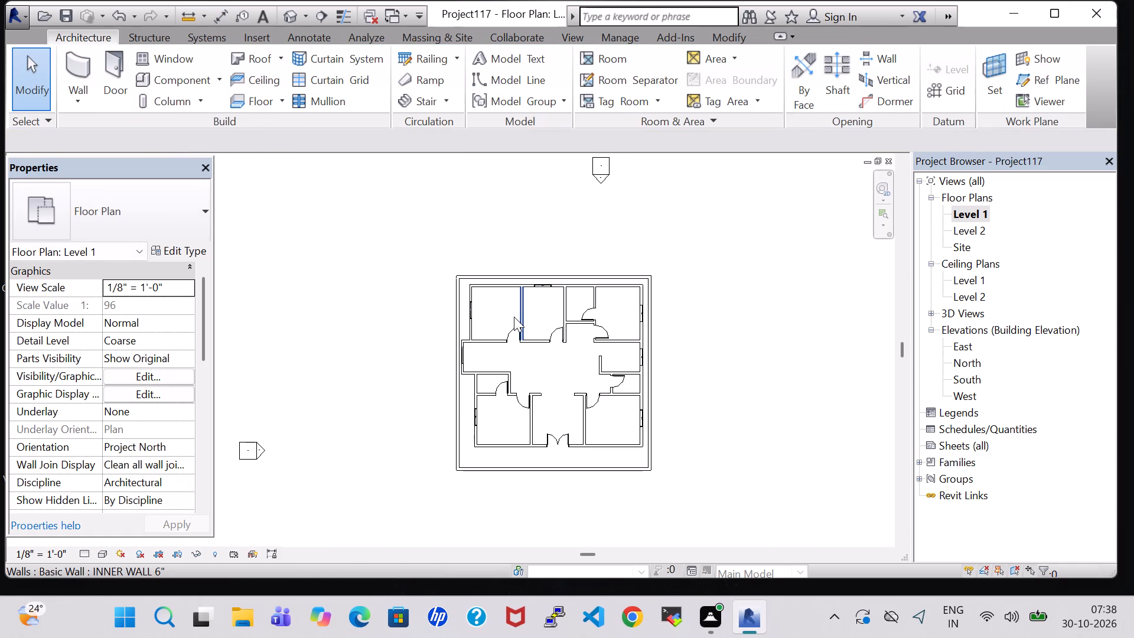
{"action": "scroll", "coordinate": [538, 454], "scroll_direction": "up", "scroll_amount": 2}
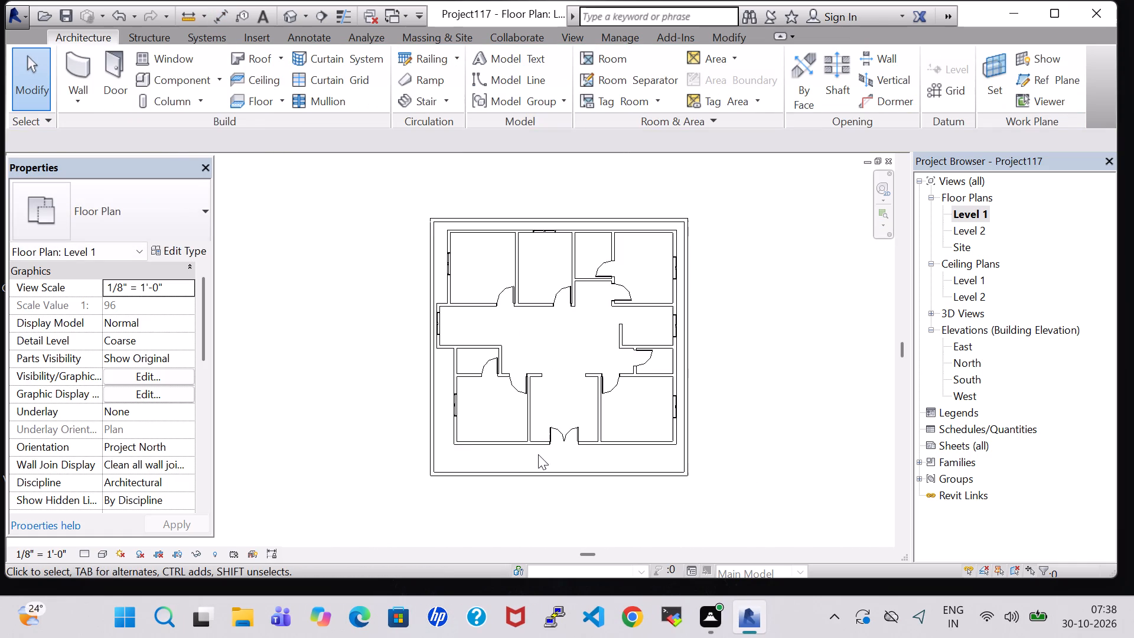
{"action": "scroll", "coordinate": [538, 454], "scroll_direction": "up", "scroll_amount": 1}
{"action": "middle_click", "coordinate": [576, 344]}
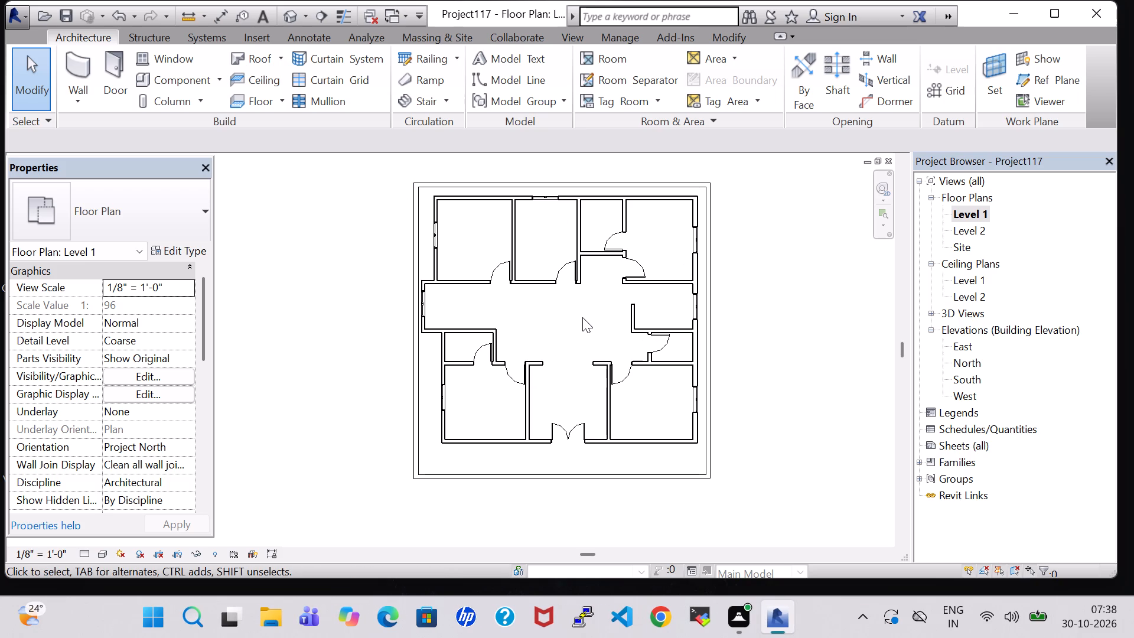
{"action": "left_click", "coordinate": [153, 87]}
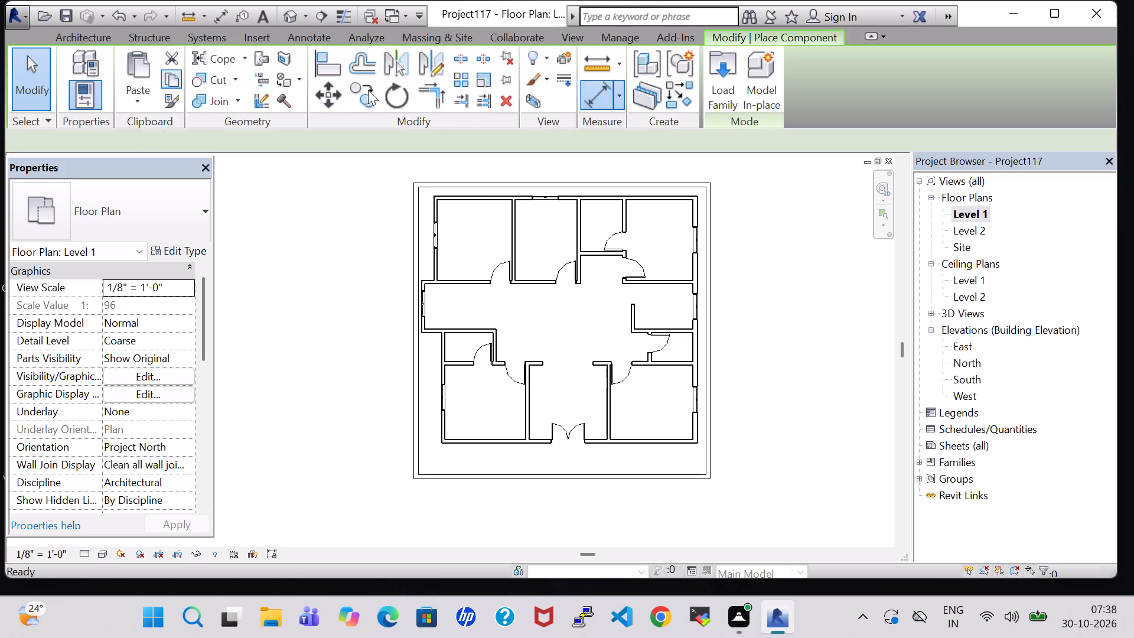
{"action": "double_click", "coordinate": [711, 86]}
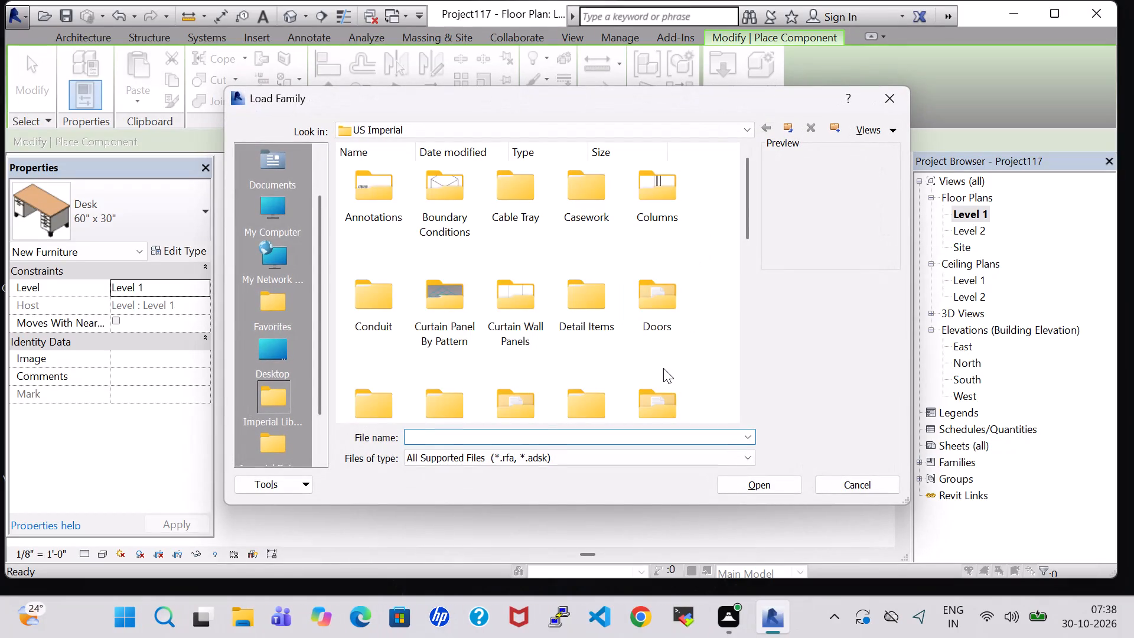
{"action": "scroll", "coordinate": [663, 368], "scroll_direction": "down", "scroll_amount": 1}
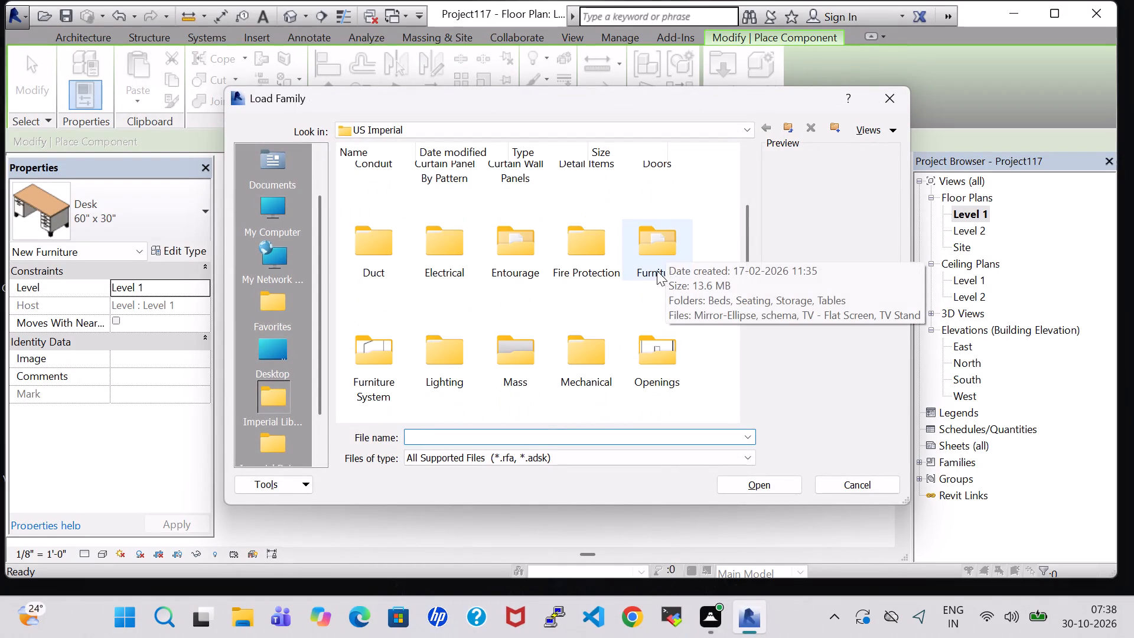
{"action": "double_click", "coordinate": [657, 271]}
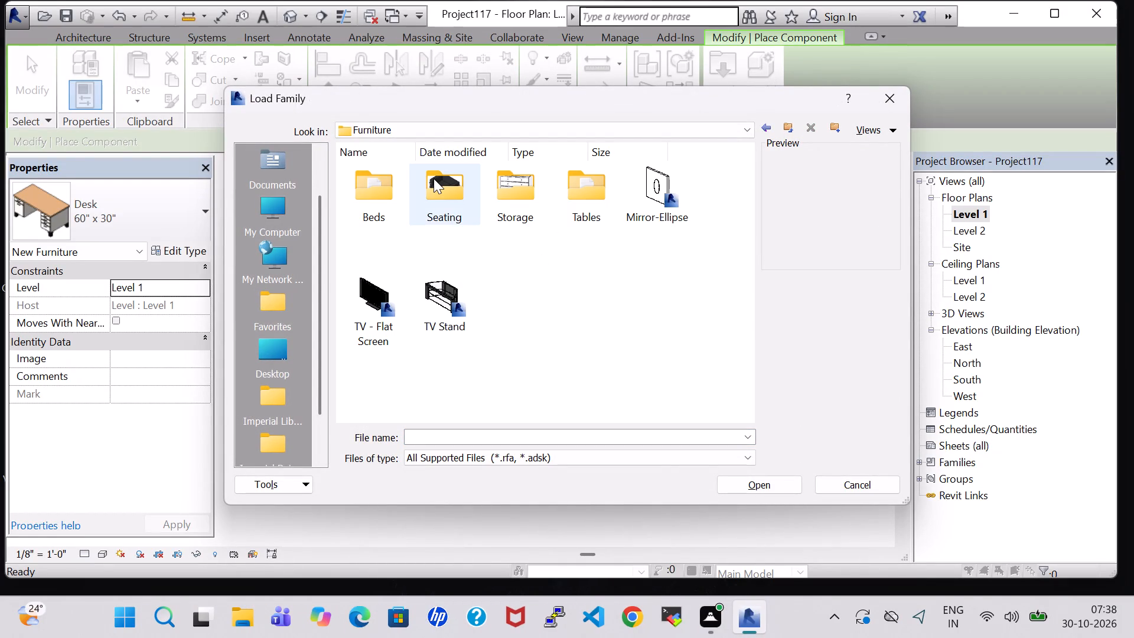
{"action": "double_click", "coordinate": [434, 178]}
{"action": "left_click", "coordinate": [765, 124]}
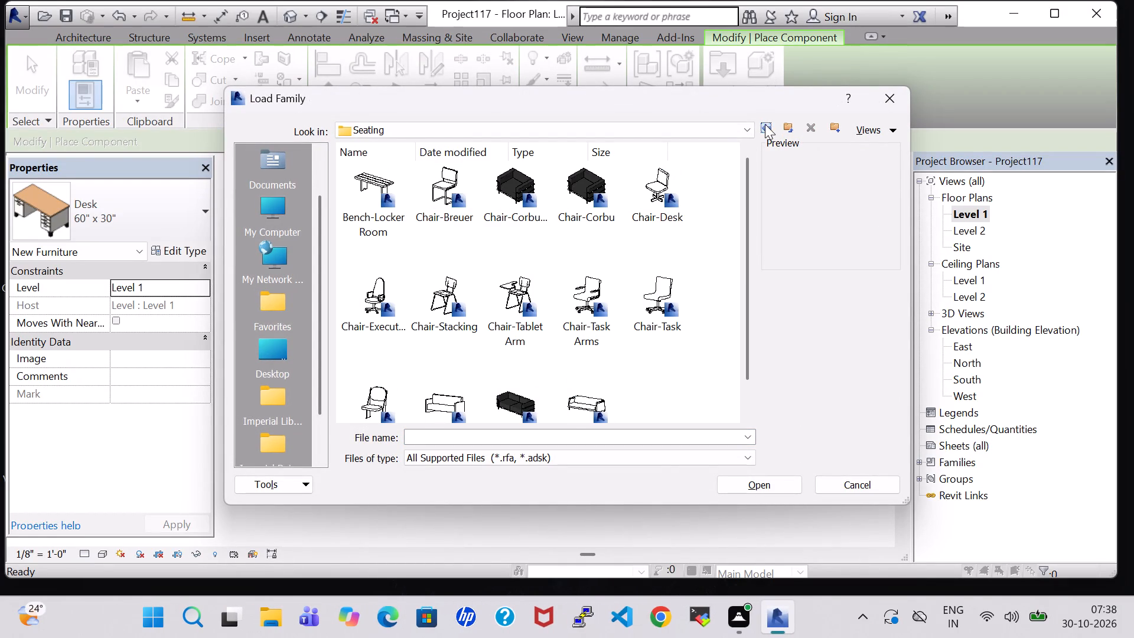
{"action": "double_click", "coordinate": [368, 177]}
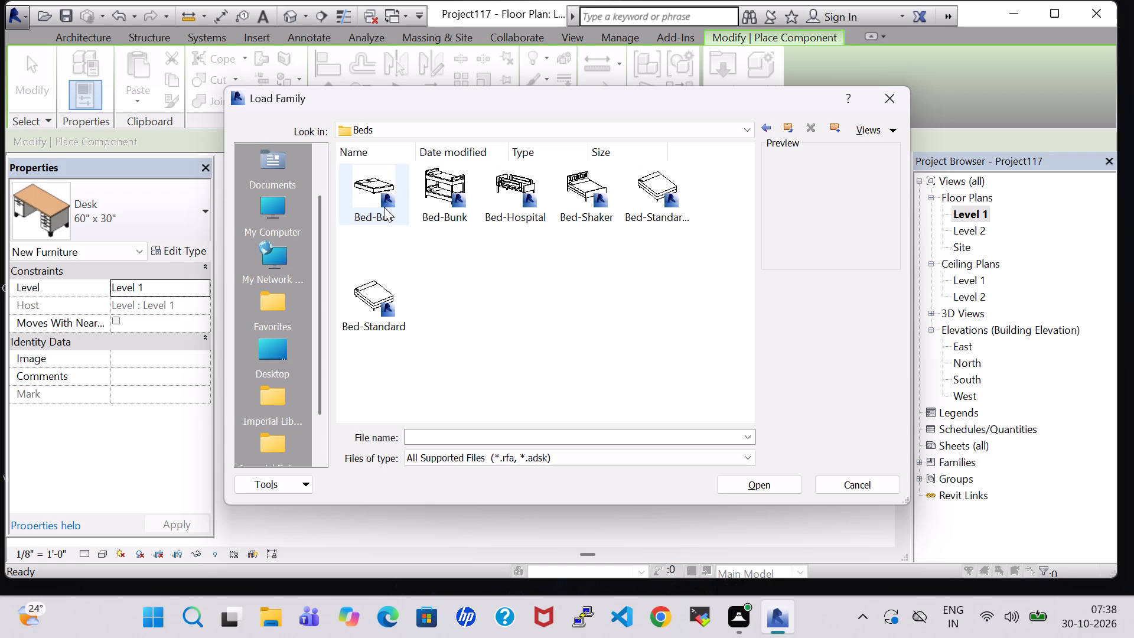
{"action": "left_click", "coordinate": [578, 190]}
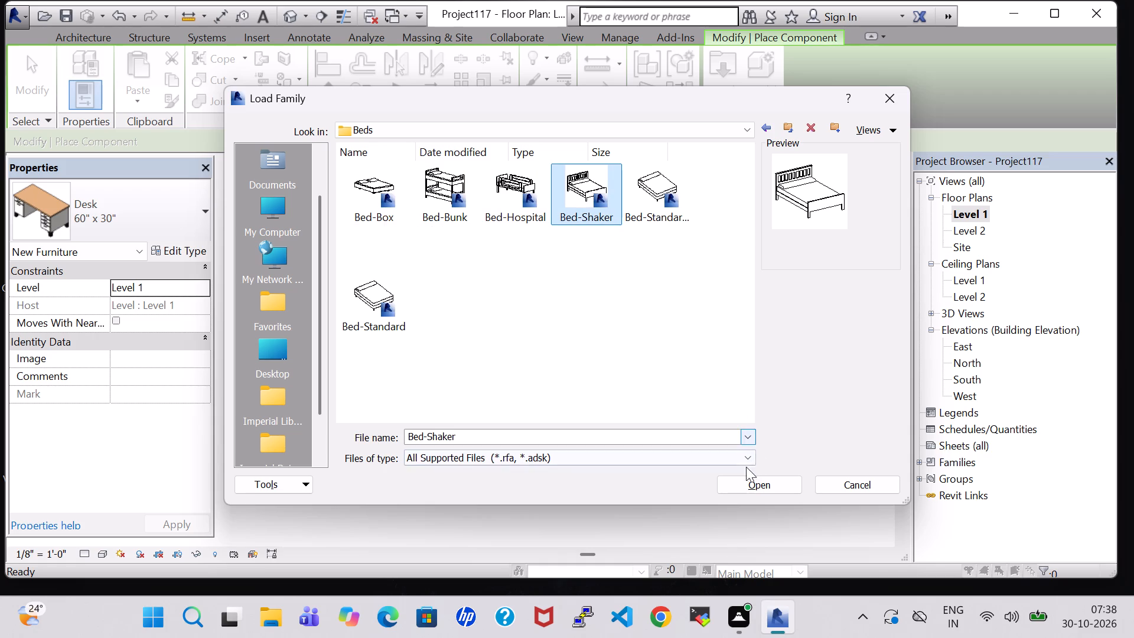
{"action": "left_click", "coordinate": [757, 481]}
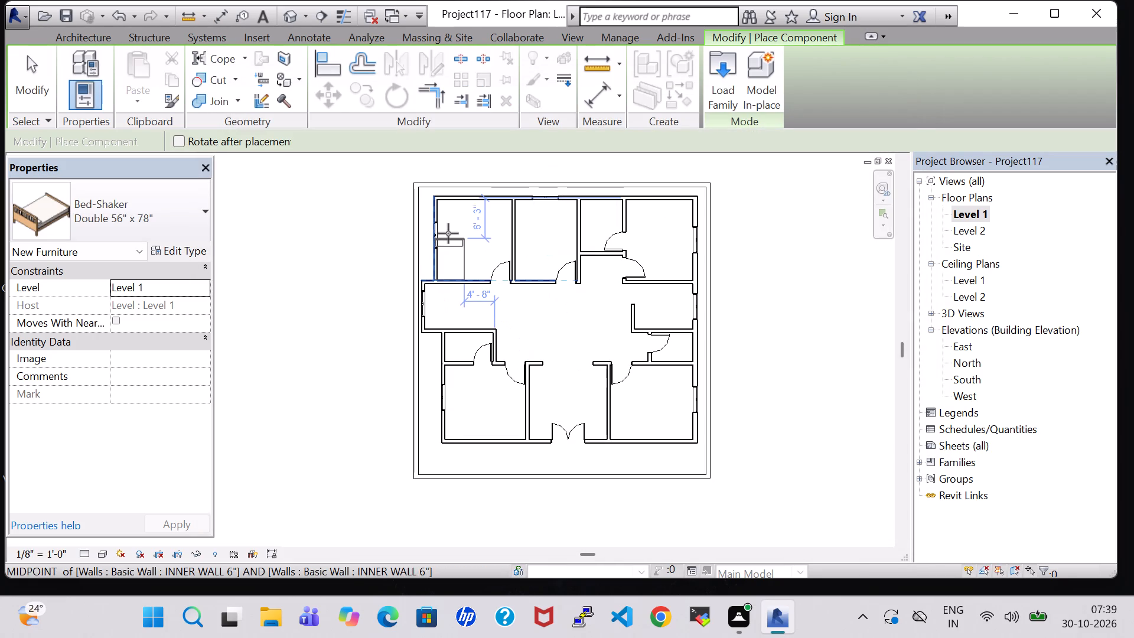
Place a Bed-Shaker Double 56" x 78" in the northwest room, headboard towards the north wall, about 4' 4" from the east partition.
{"action": "scroll", "coordinate": [448, 233], "scroll_direction": "up", "scroll_amount": 3}
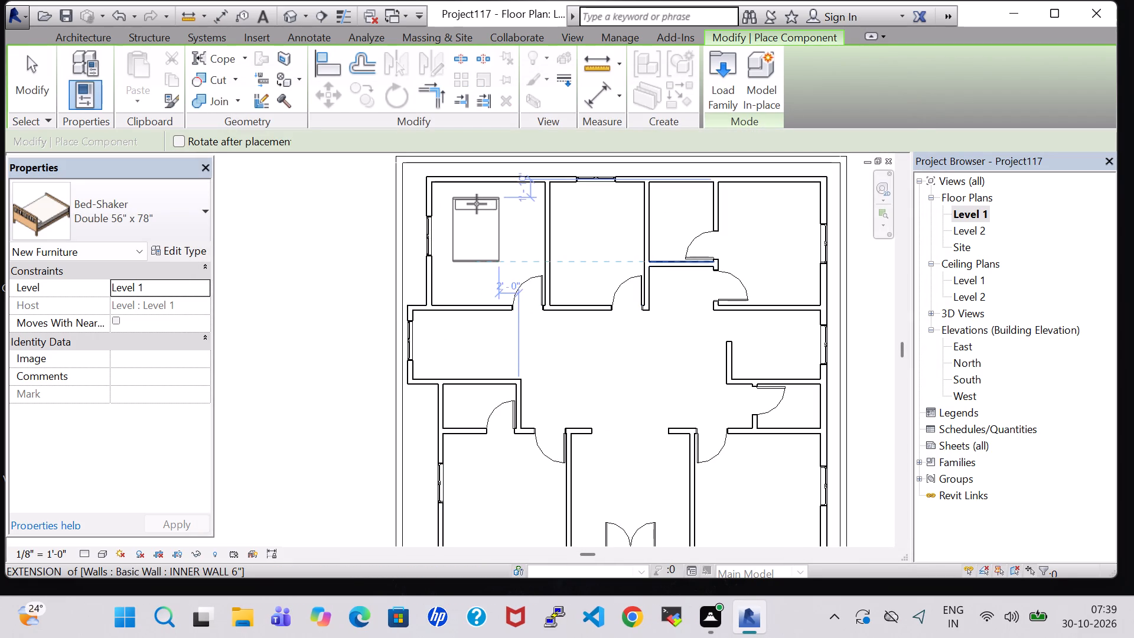
{"action": "scroll", "coordinate": [480, 204], "scroll_direction": "up", "scroll_amount": 4}
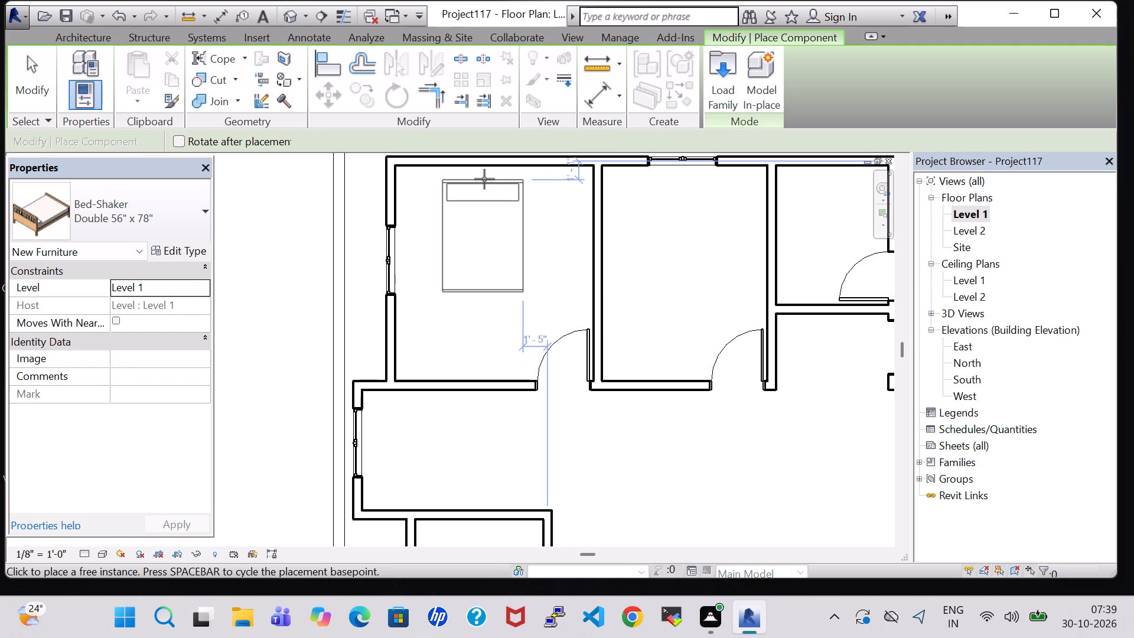
{"action": "double_click", "coordinate": [484, 176]}
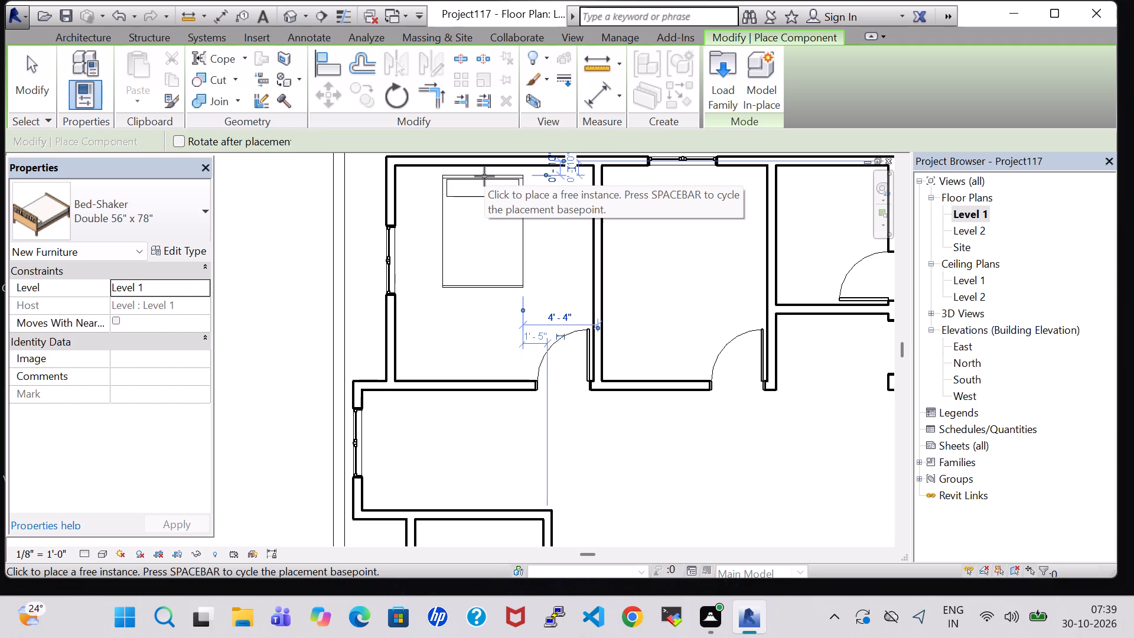
Nudge the bed in the northwest room slightly north and east, to about 4' 1" from the east partition.
{"action": "key", "text": "Escape"}
{"action": "key", "text": "Escape"}
{"action": "left_click", "coordinate": [487, 181]}
{"action": "key", "text": "Up"}
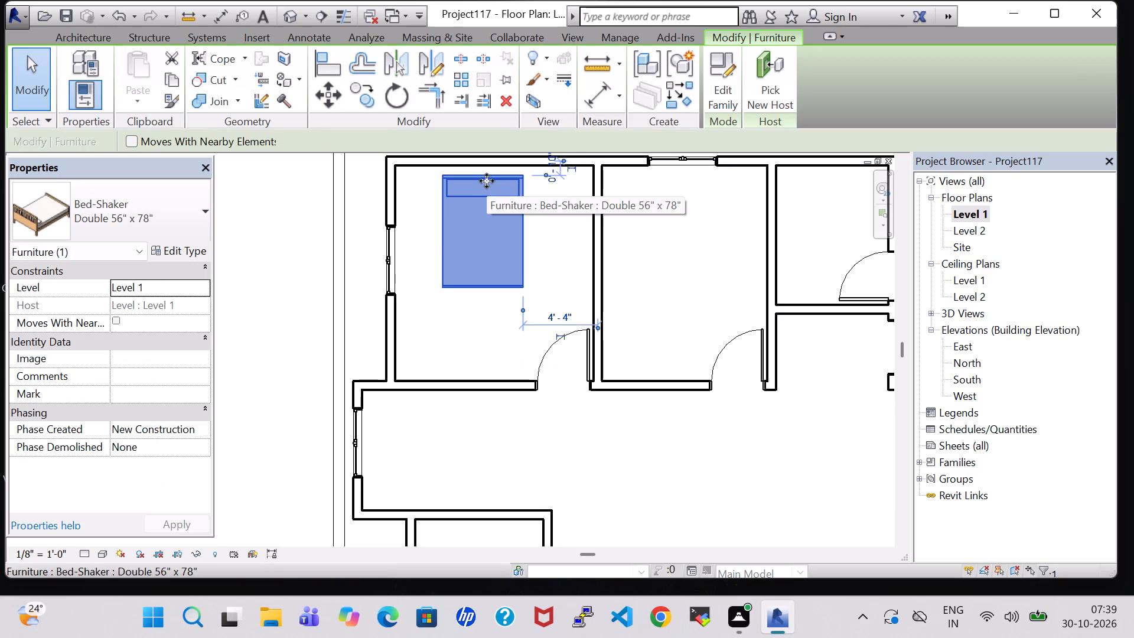
{"action": "key", "text": "Up"}
{"action": "key", "text": "Down"}
{"action": "key", "text": "Right"}
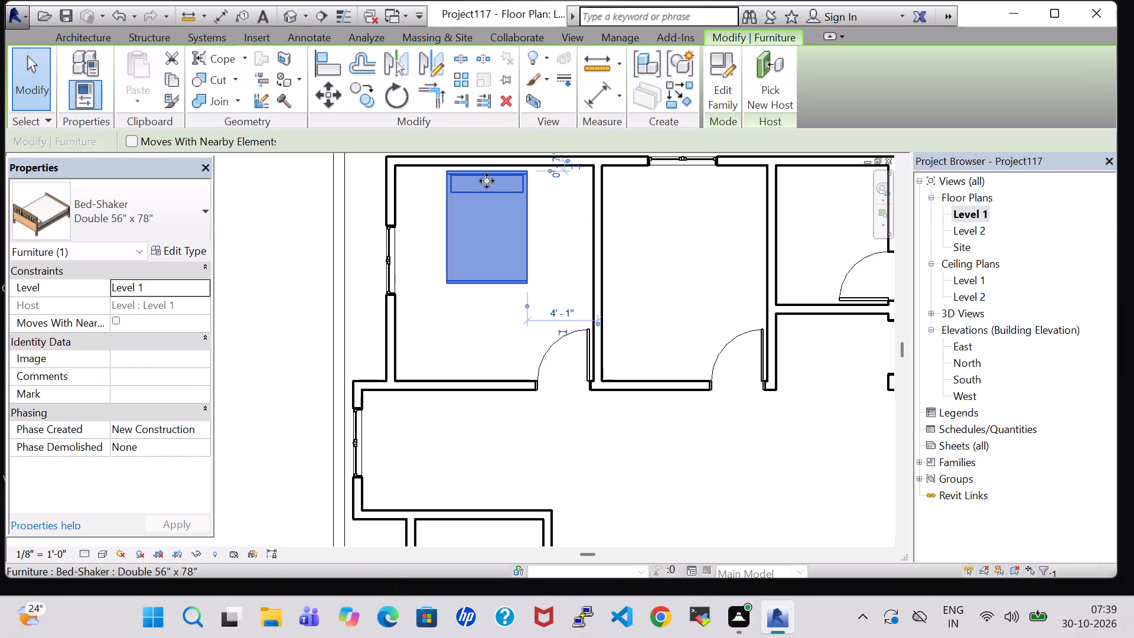
Change the bed's type to Queen 62" x 83".
{"action": "left_click", "coordinate": [158, 256]}
{"action": "left_click", "coordinate": [212, 133]}
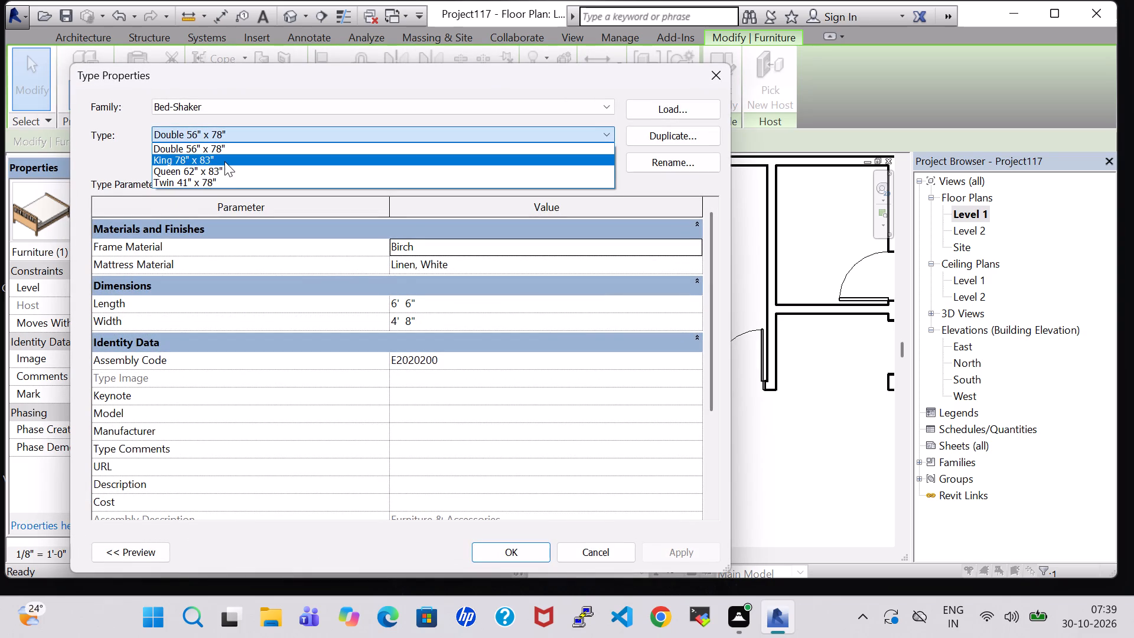
{"action": "left_click", "coordinate": [228, 170]}
{"action": "left_click", "coordinate": [502, 555]}
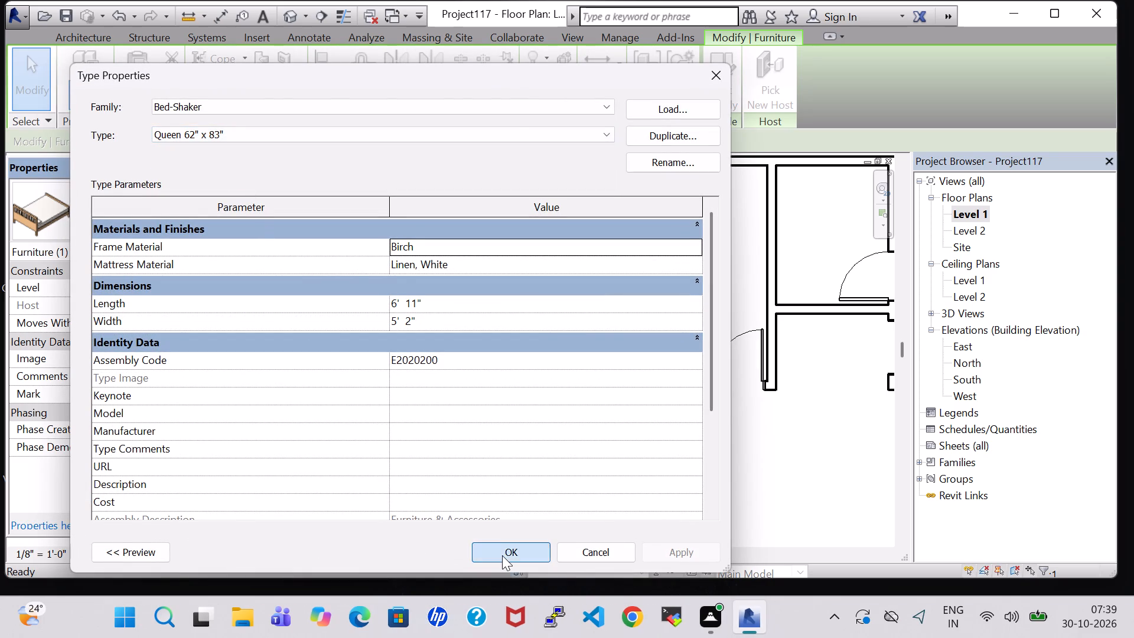
{"action": "left_click", "coordinate": [628, 274]}
Load the Table-End family from the Tables folder of the US Imperial Furniture library for component placement.
{"action": "scroll", "coordinate": [628, 274], "scroll_direction": "down", "scroll_amount": 3}
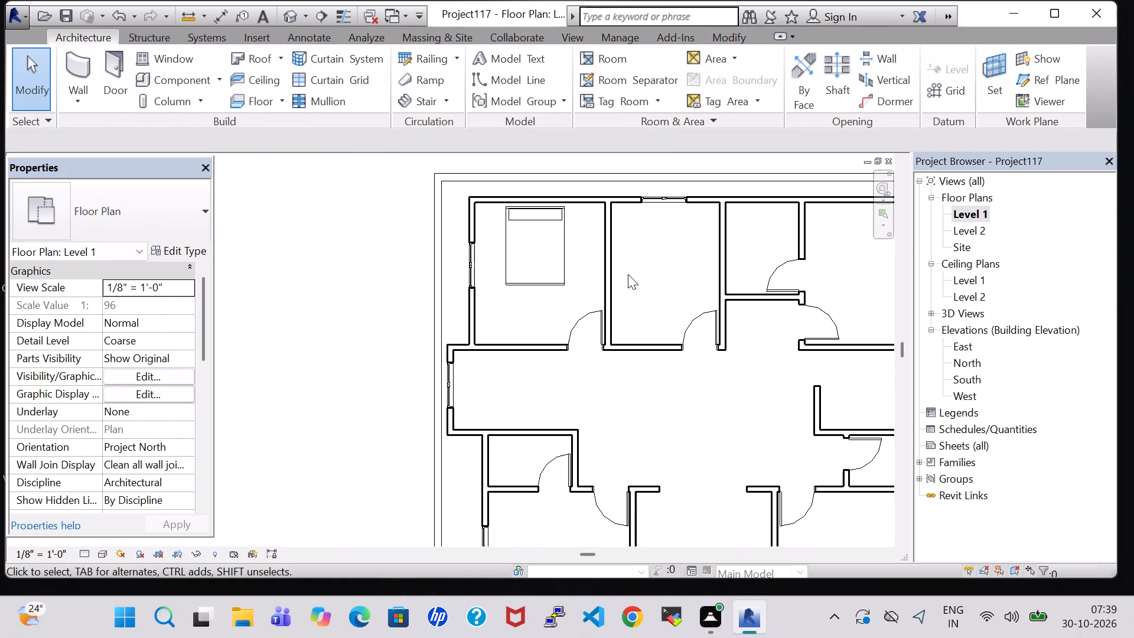
{"action": "left_click", "coordinate": [160, 83]}
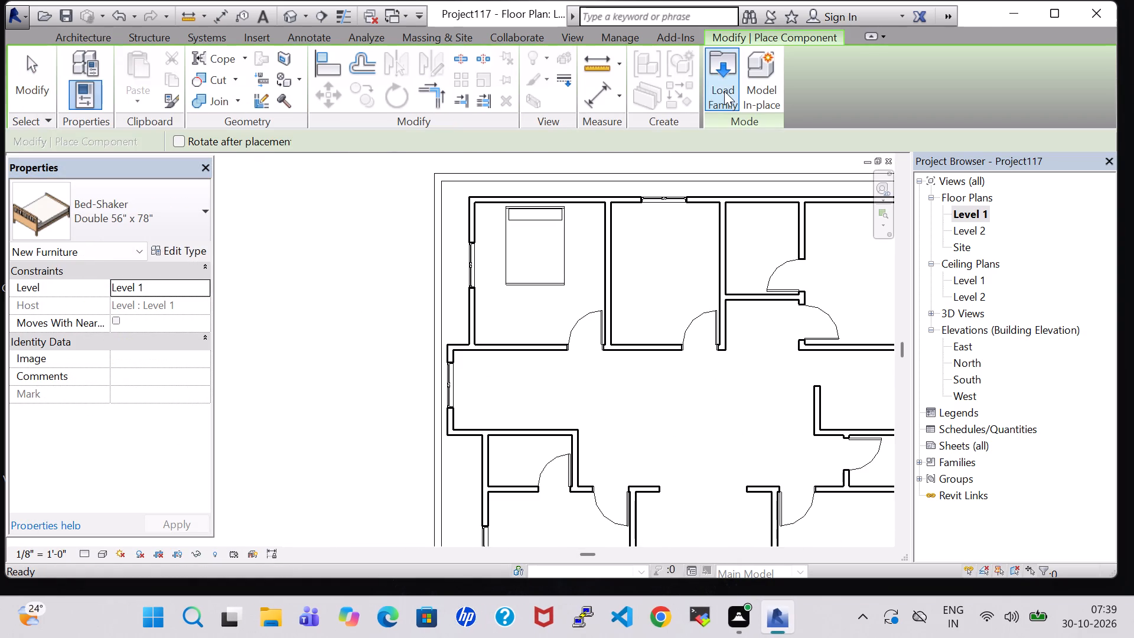
{"action": "left_click", "coordinate": [724, 91]}
{"action": "double_click", "coordinate": [680, 402]}
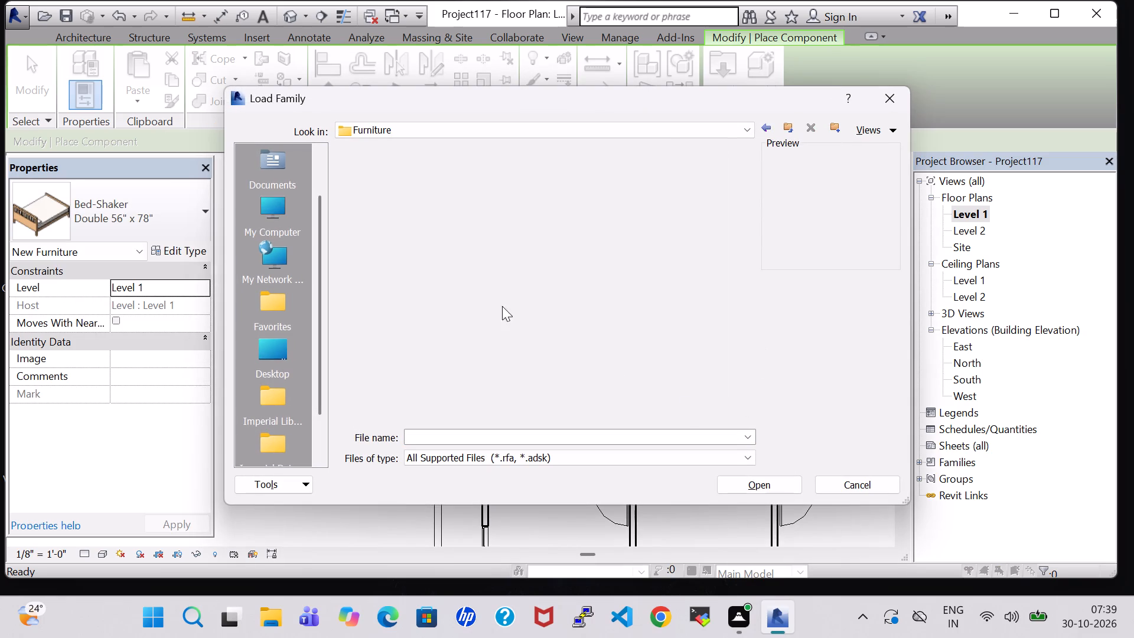
{"action": "double_click", "coordinate": [589, 194]}
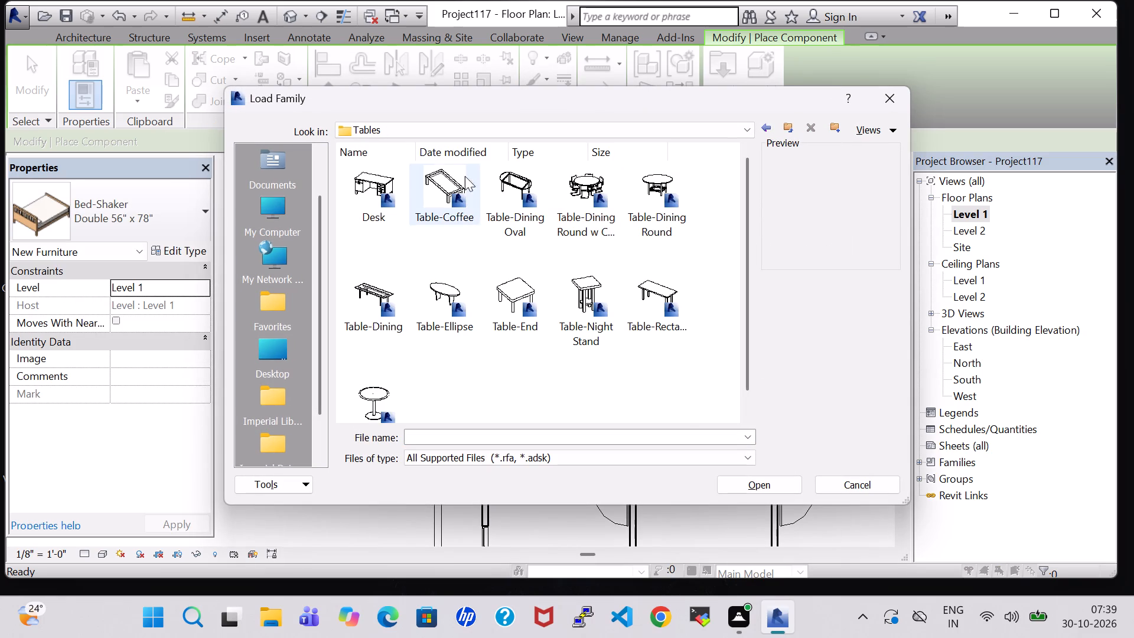
{"action": "left_click", "coordinate": [525, 308]}
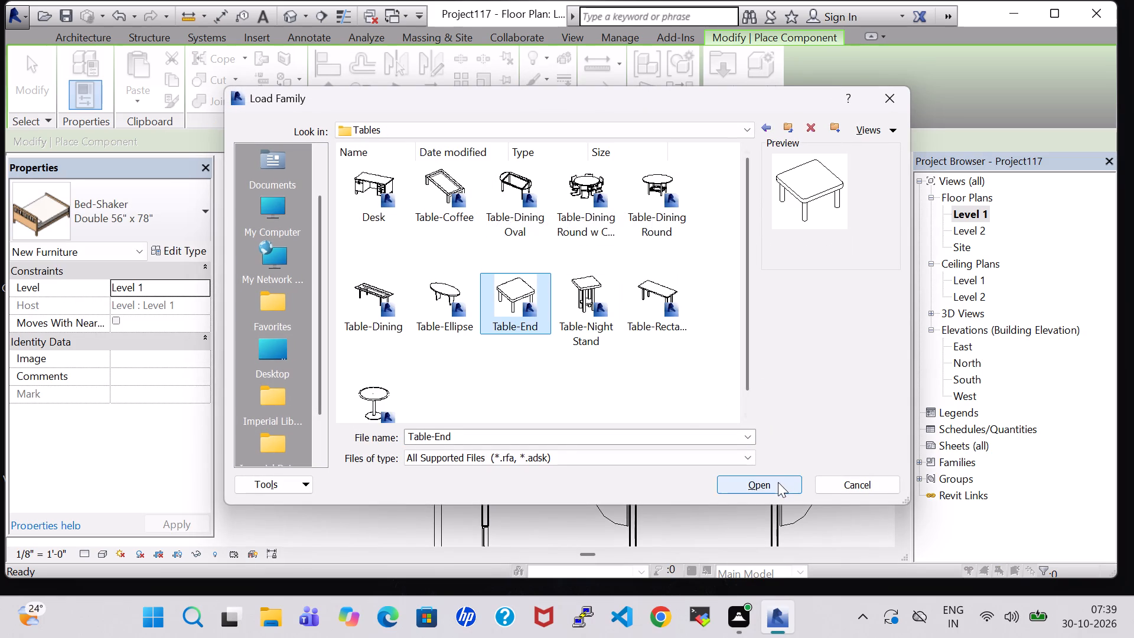
{"action": "left_click", "coordinate": [778, 482]}
Place a Table-End 24" x 24" between the bed and the west wall, its north edge aligned with the headboard.
{"action": "scroll", "coordinate": [550, 242], "scroll_direction": "up", "scroll_amount": 5}
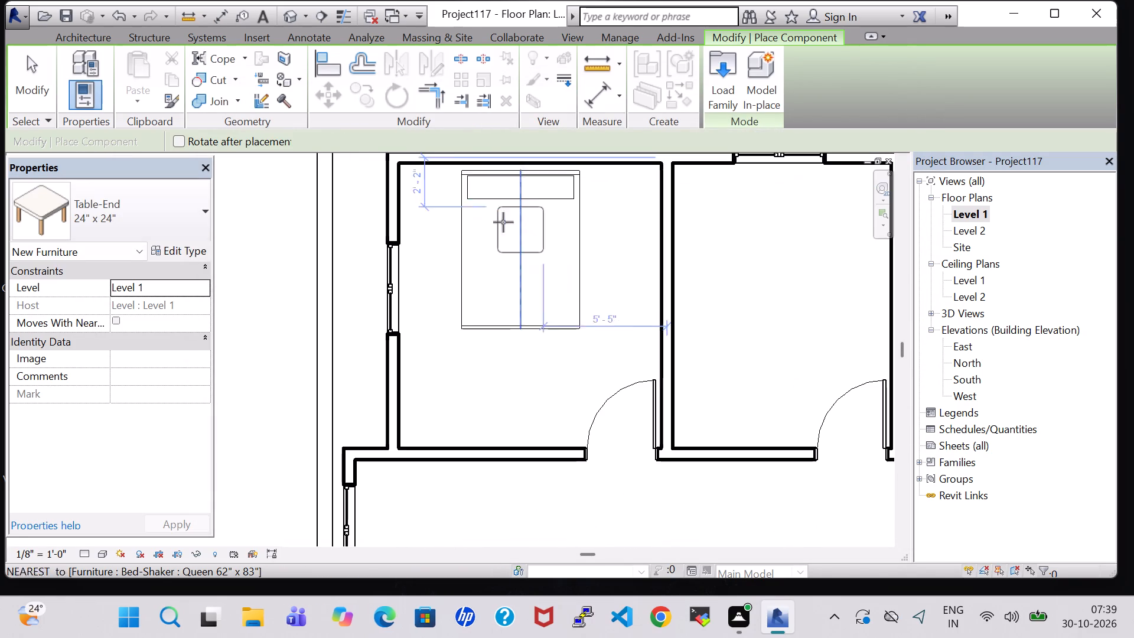
{"action": "scroll", "coordinate": [427, 204], "scroll_direction": "up", "scroll_amount": 2}
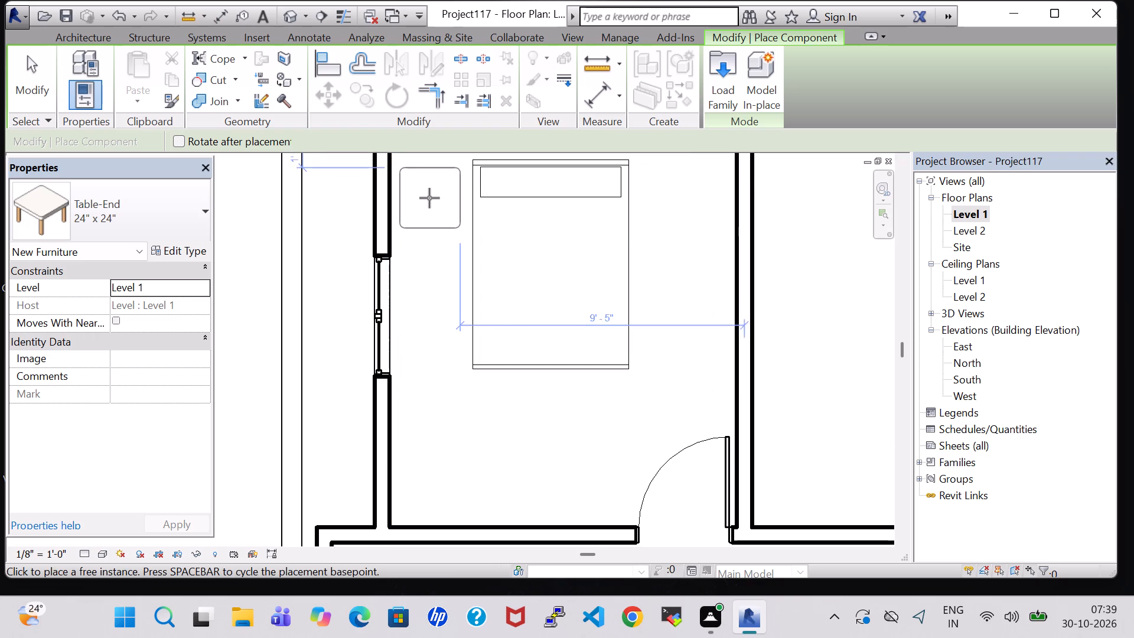
{"action": "middle_click_drag", "start_coordinate": [431, 192], "coordinate": [423, 273]}
{"action": "scroll", "coordinate": [423, 273], "scroll_direction": "up", "scroll_amount": 1}
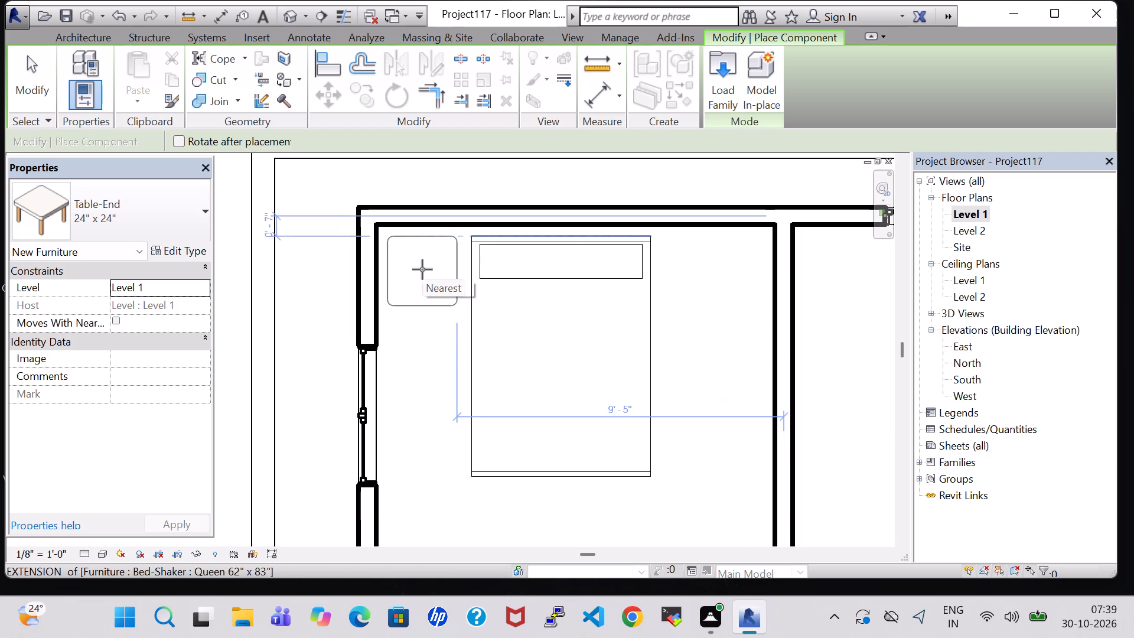
{"action": "left_click", "coordinate": [422, 269]}
{"action": "key", "text": "Escape"}
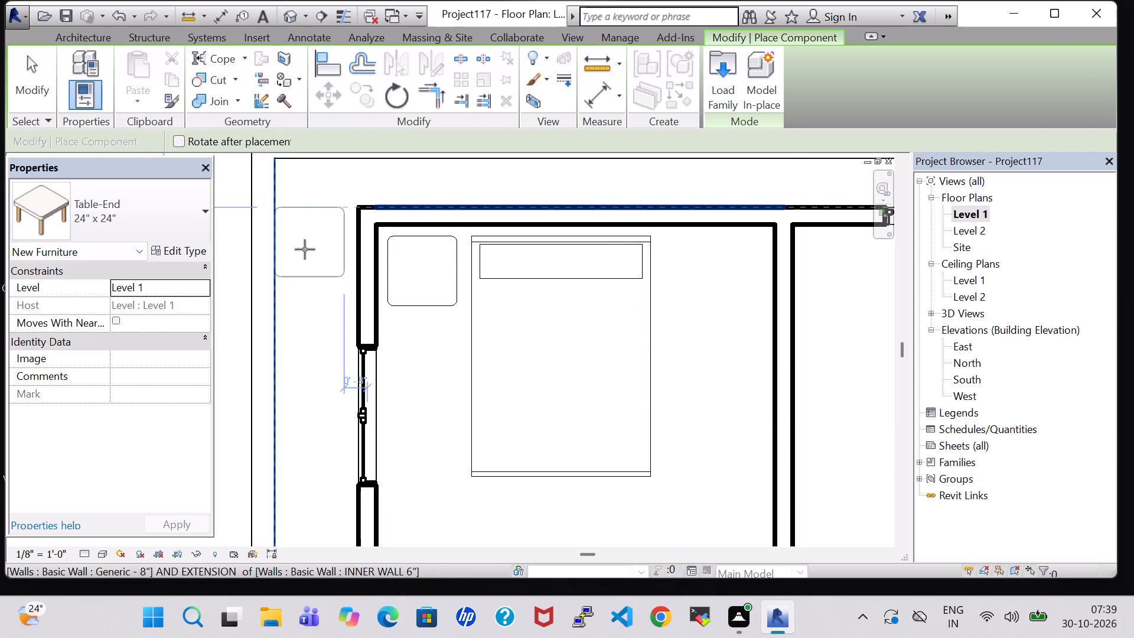
{"action": "key", "text": "Escape"}
Load the Table-Coffee family from the Tables folder of the US Imperial Furniture library for component placement.
{"action": "left_click", "coordinate": [181, 77]}
{"action": "left_click", "coordinate": [722, 71]}
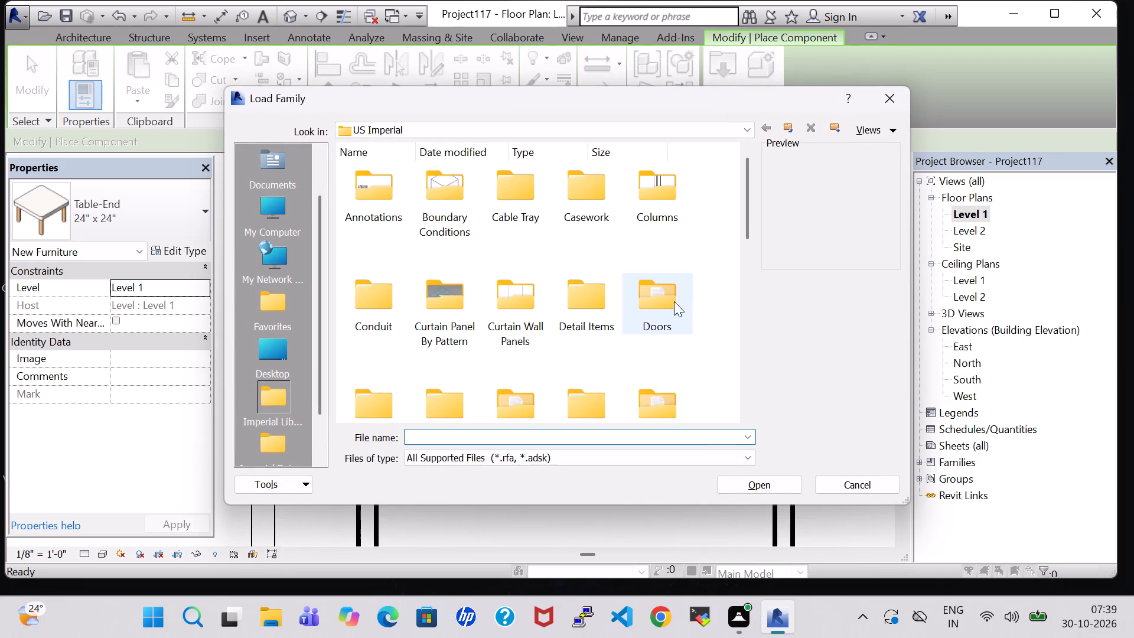
{"action": "left_click", "coordinate": [675, 389]}
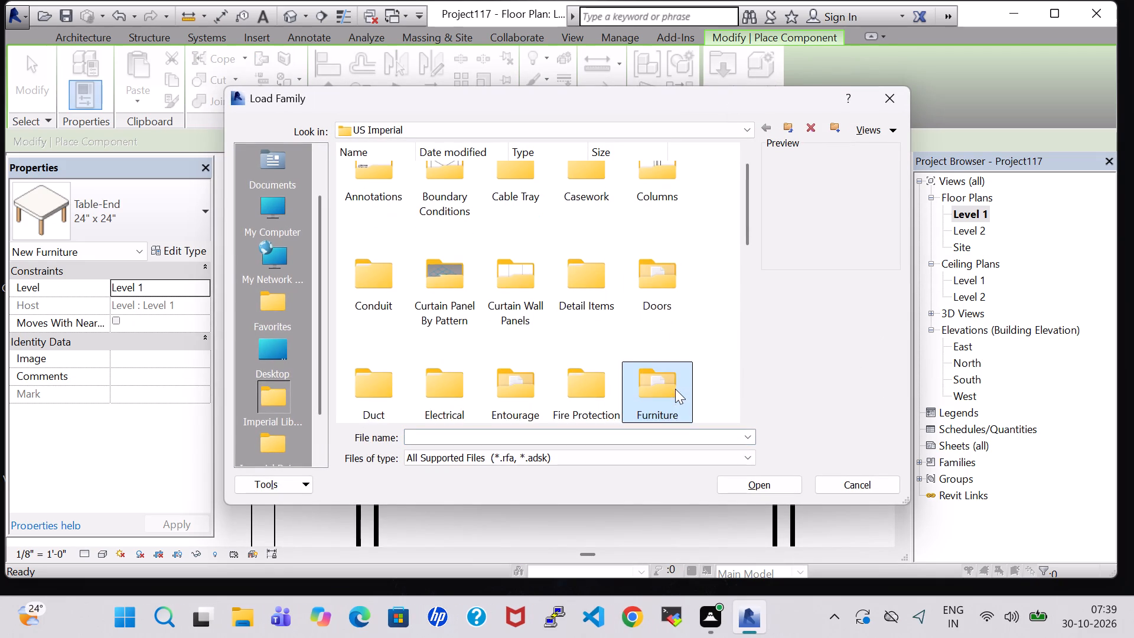
{"action": "double_click", "coordinate": [675, 389]}
{"action": "double_click", "coordinate": [589, 191]}
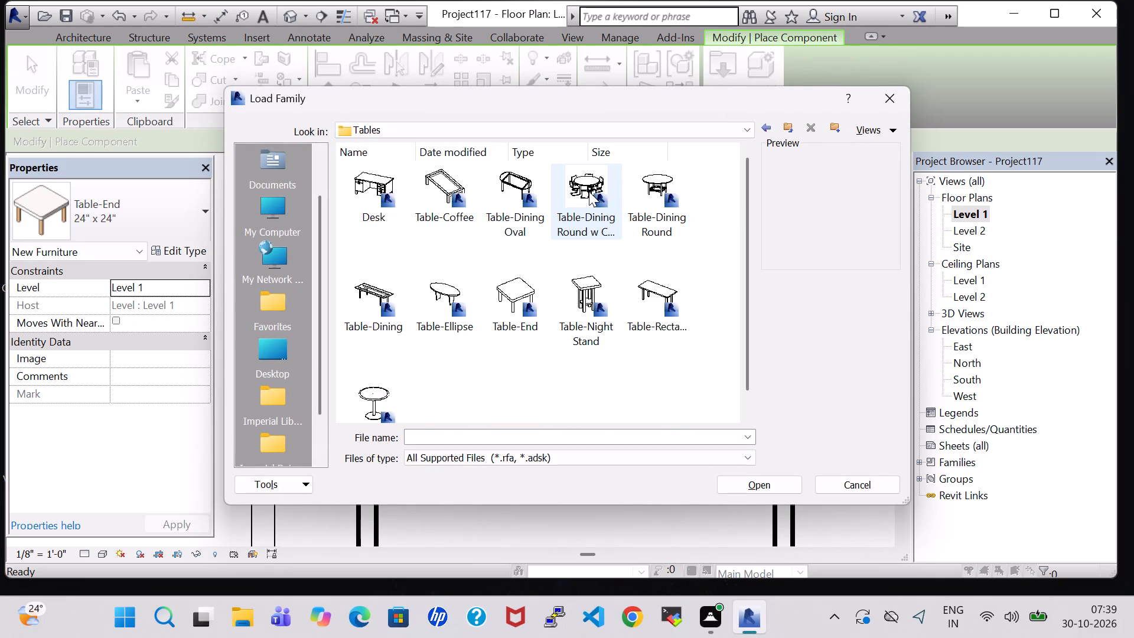
{"action": "left_click", "coordinate": [438, 204]}
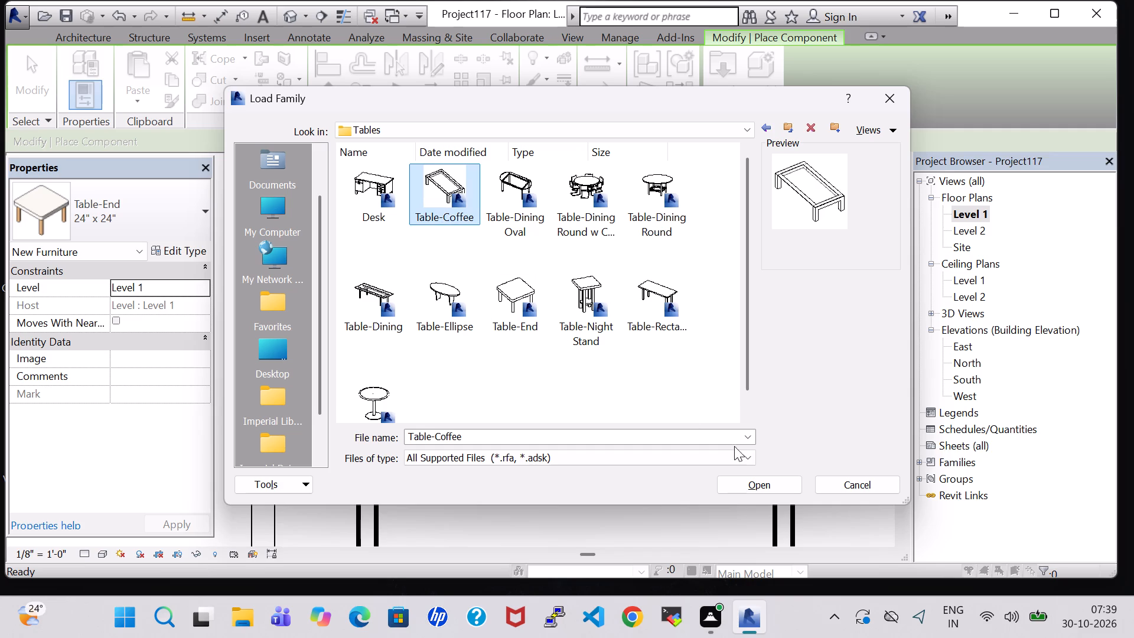
{"action": "left_click", "coordinate": [752, 489]}
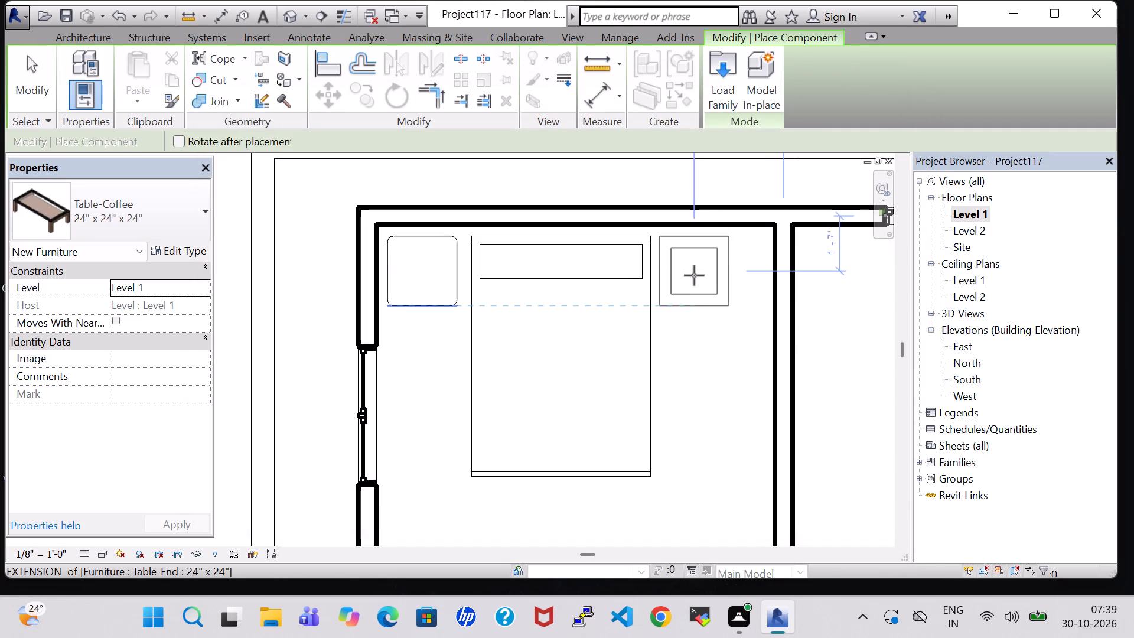
Place a Table-Coffee 24" x 24" x 24" on the bed's east side beside the headboard, in line with the end table.
{"action": "left_click", "coordinate": [694, 275]}
{"action": "key", "text": "Escape"}
{"action": "key", "text": "Escape"}
Load the Cabinet-File 2 Drawer family from the Storage folder of the US Imperial Furniture library for component placement.
{"action": "scroll", "coordinate": [702, 371], "scroll_direction": "down", "scroll_amount": 5}
{"action": "middle_click_drag", "start_coordinate": [702, 371], "coordinate": [639, 282]}
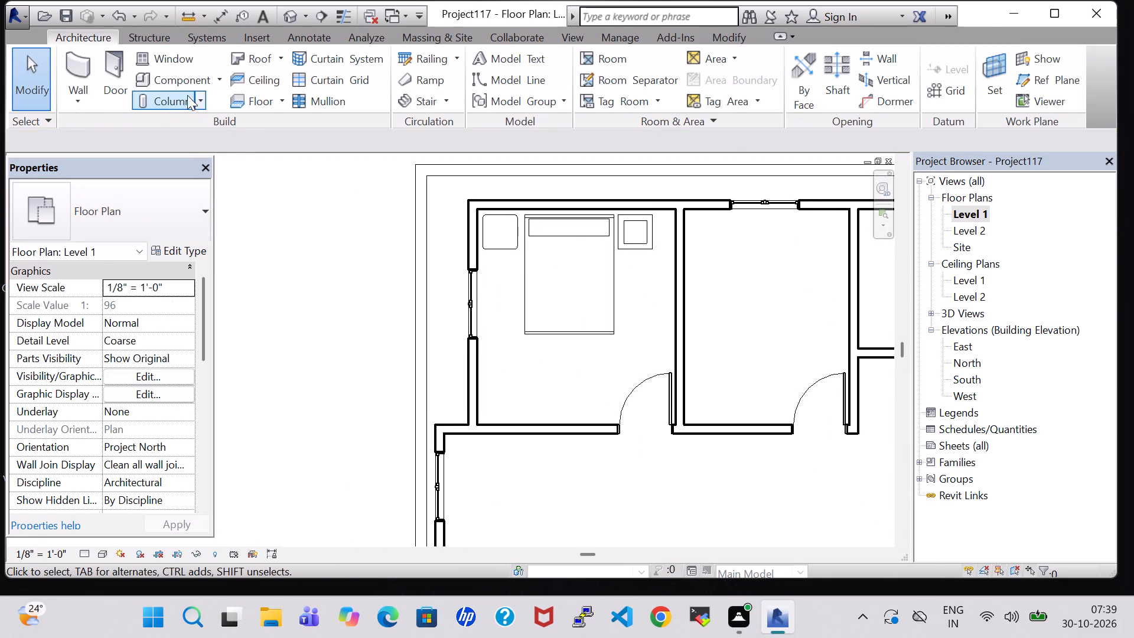
{"action": "left_click", "coordinate": [185, 90]}
{"action": "left_click", "coordinate": [179, 83]}
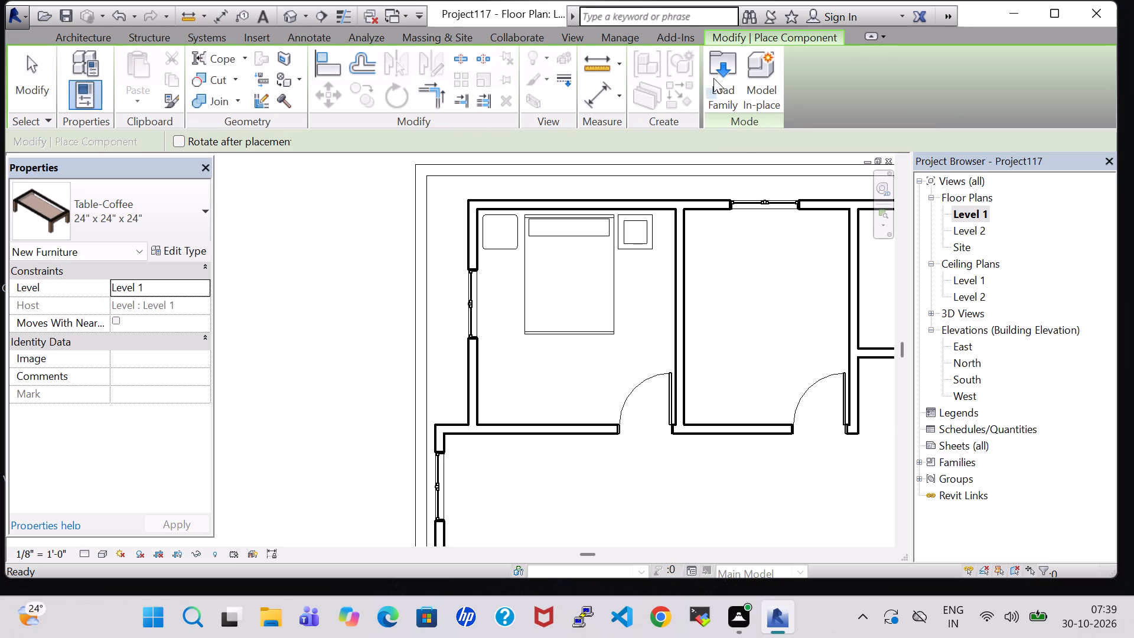
{"action": "left_click", "coordinate": [708, 67]}
{"action": "double_click", "coordinate": [661, 401]}
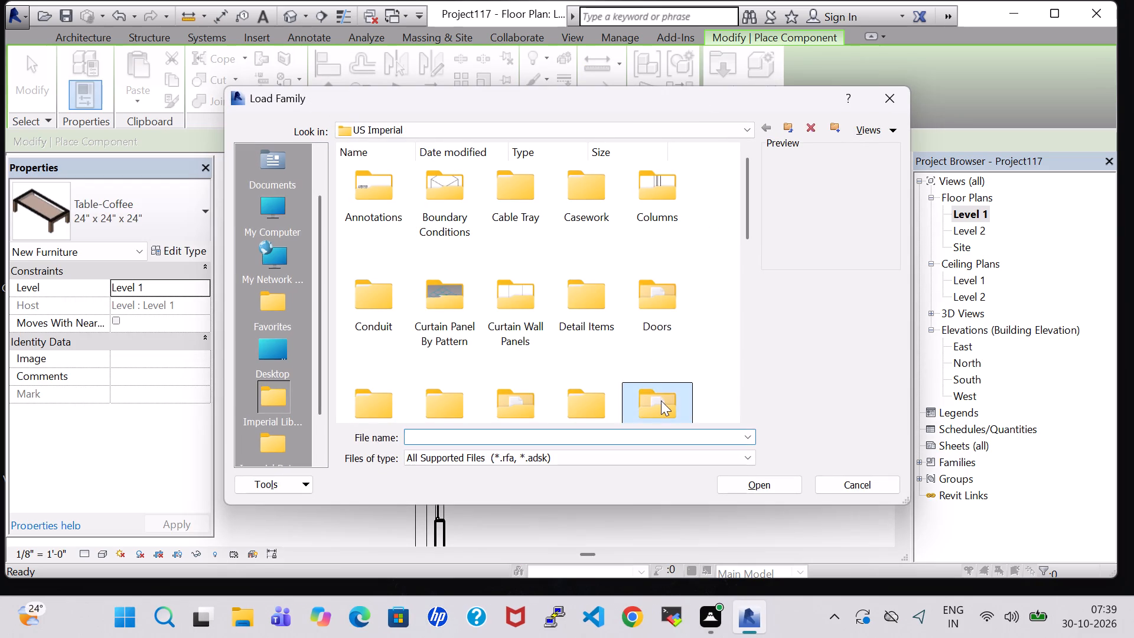
{"action": "double_click", "coordinate": [520, 193]}
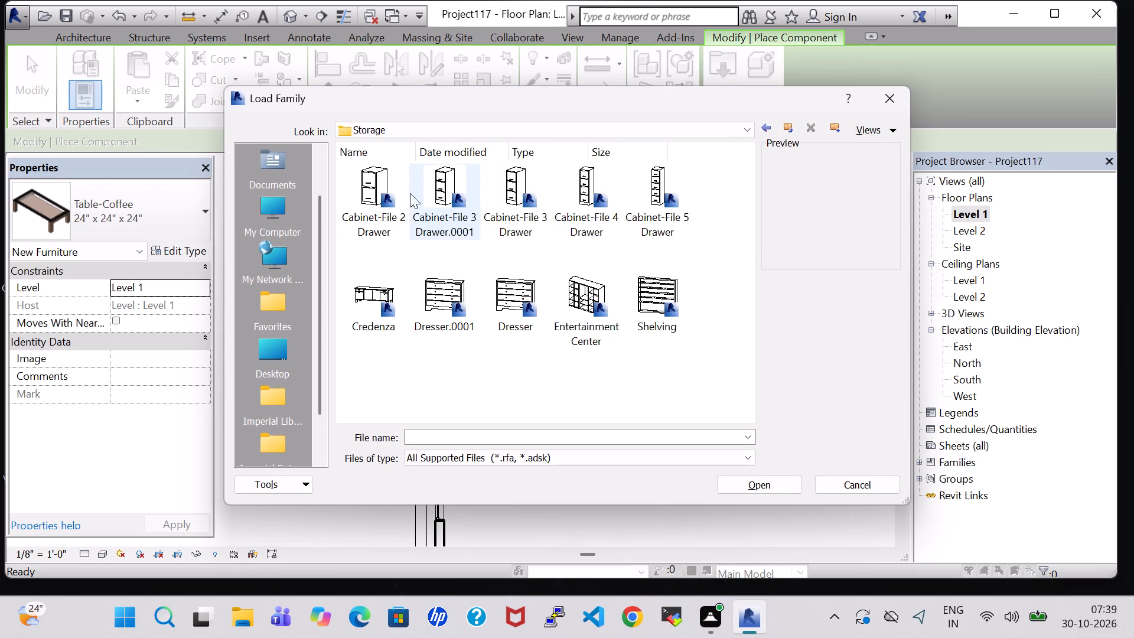
{"action": "left_click", "coordinate": [390, 191]}
{"action": "left_click", "coordinate": [760, 479]}
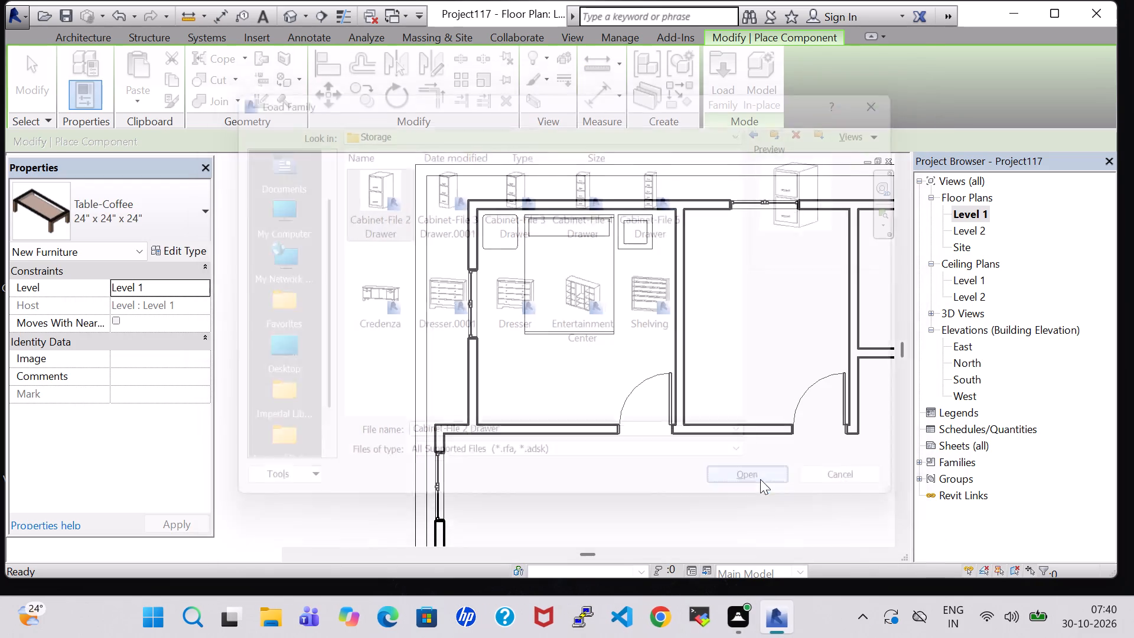
Place a Cabinet-File 2 Drawer 15" x 18" against the room's east partition, rotated to face west, about 6' 2" from the south wall.
{"action": "scroll", "coordinate": [592, 418], "scroll_direction": "up", "scroll_amount": 5}
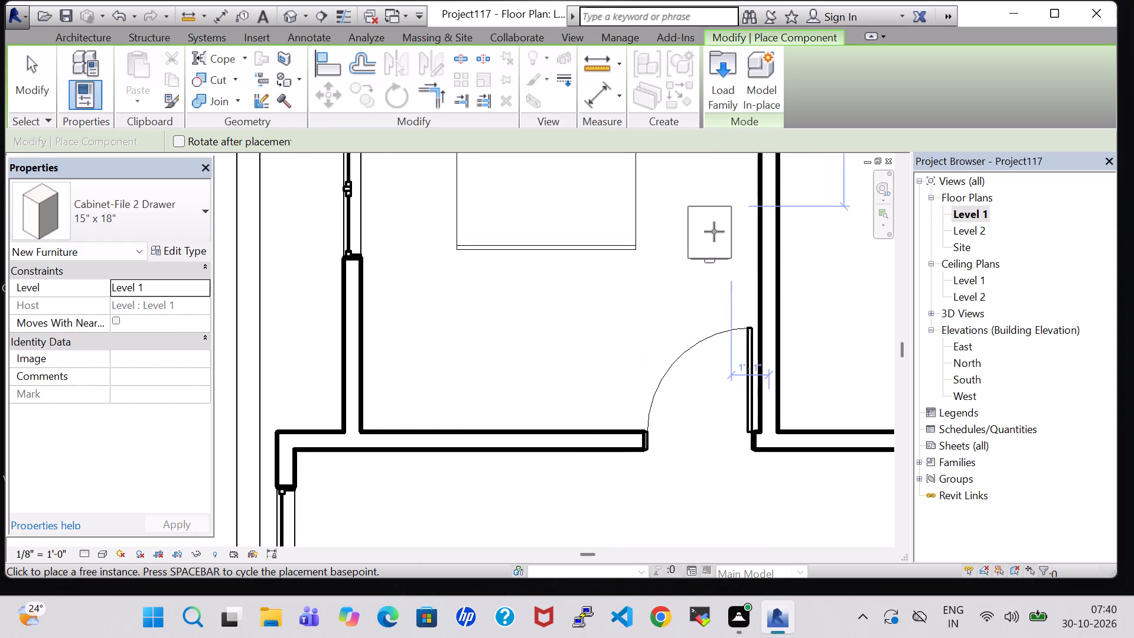
{"action": "key", "text": "space"}
{"action": "key", "text": "space"}
{"action": "key", "text": "space"}
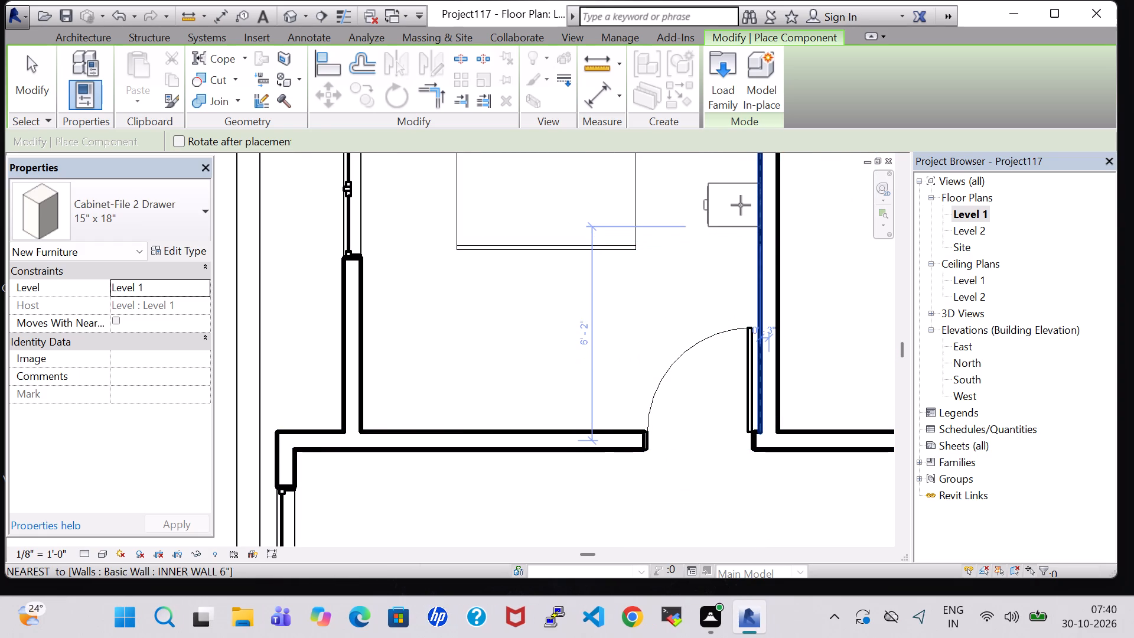
{"action": "left_click", "coordinate": [741, 205]}
{"action": "scroll", "coordinate": [729, 264], "scroll_direction": "down", "scroll_amount": 9}
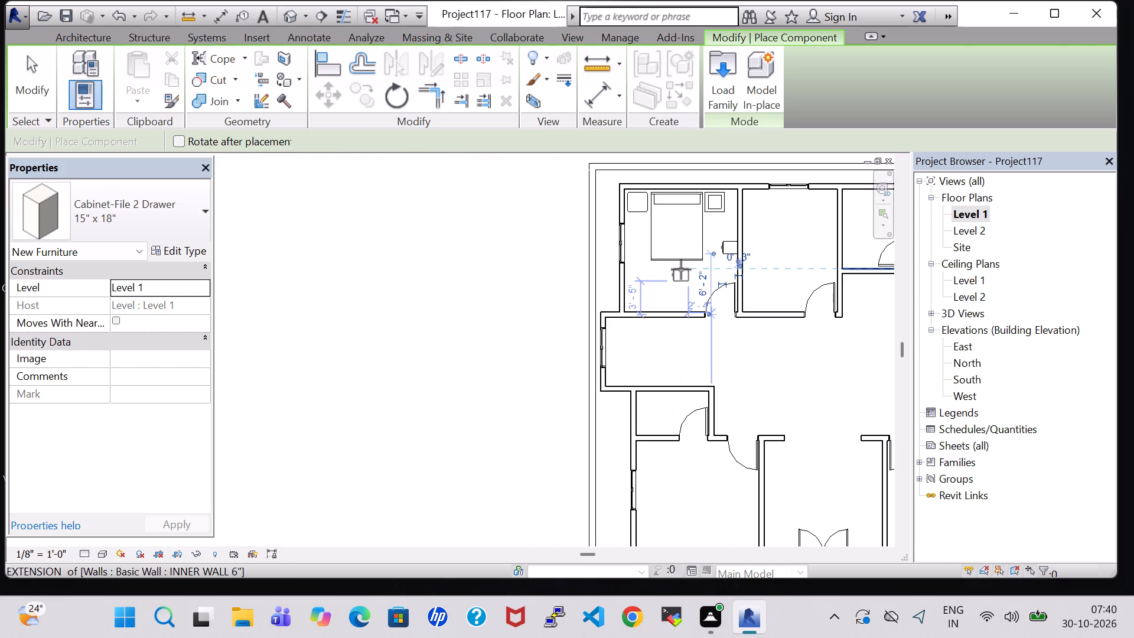
{"action": "key", "text": "Escape"}
{"action": "key", "text": "Escape"}
Load the Mirror-Ellipse family from the US Imperial Furniture library for component placement.
{"action": "double_click", "coordinate": [178, 83]}
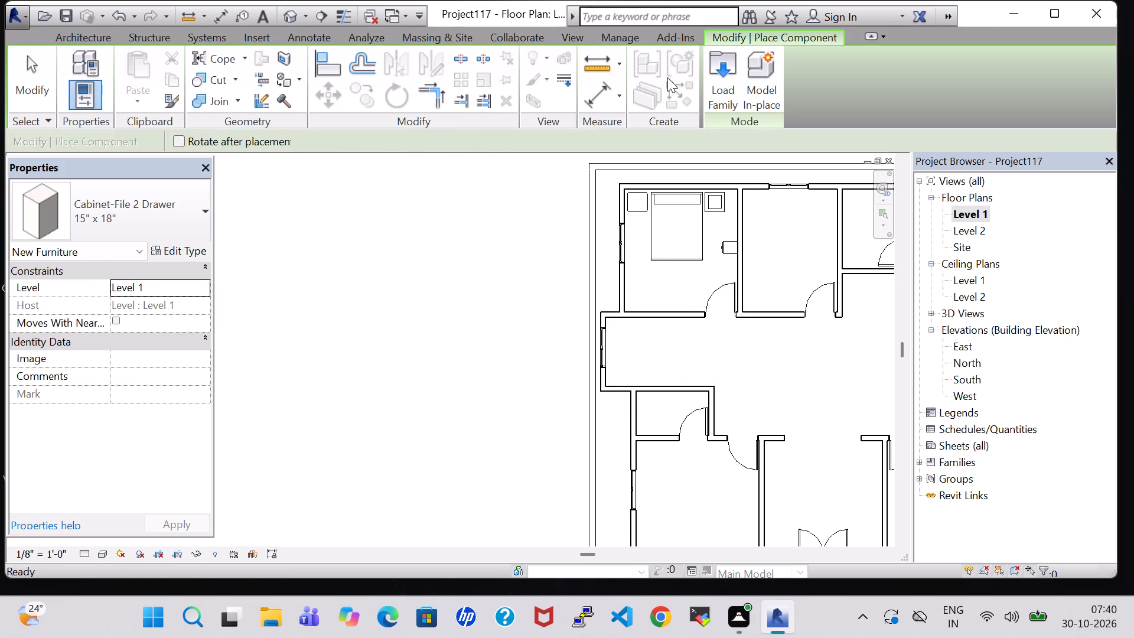
{"action": "left_click", "coordinate": [722, 78]}
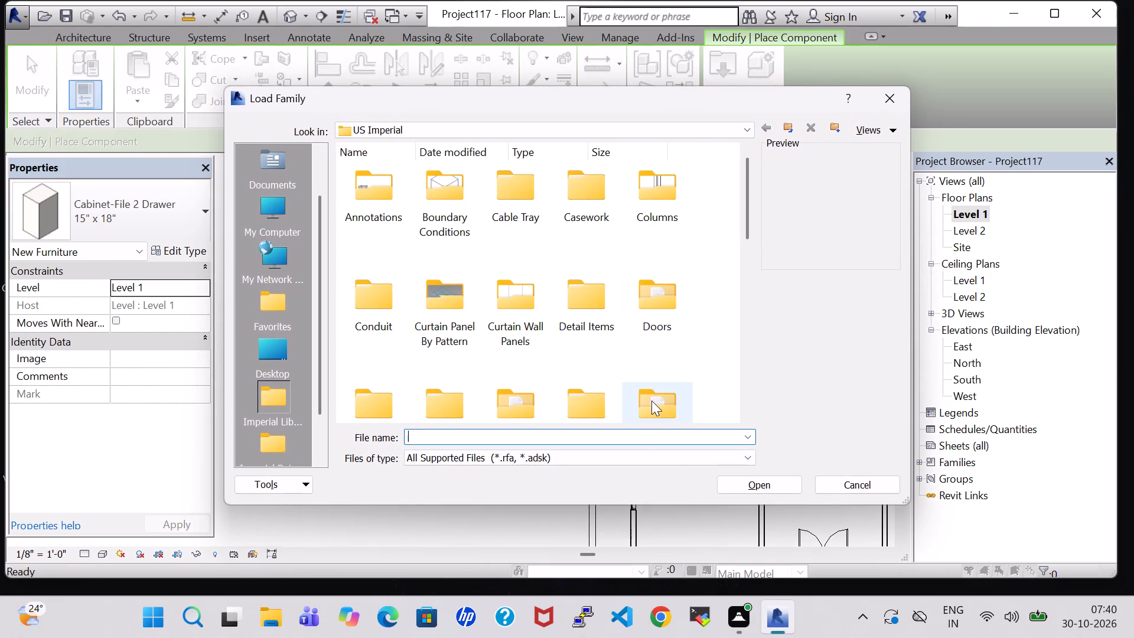
{"action": "double_click", "coordinate": [651, 401]}
{"action": "left_click", "coordinate": [670, 191]}
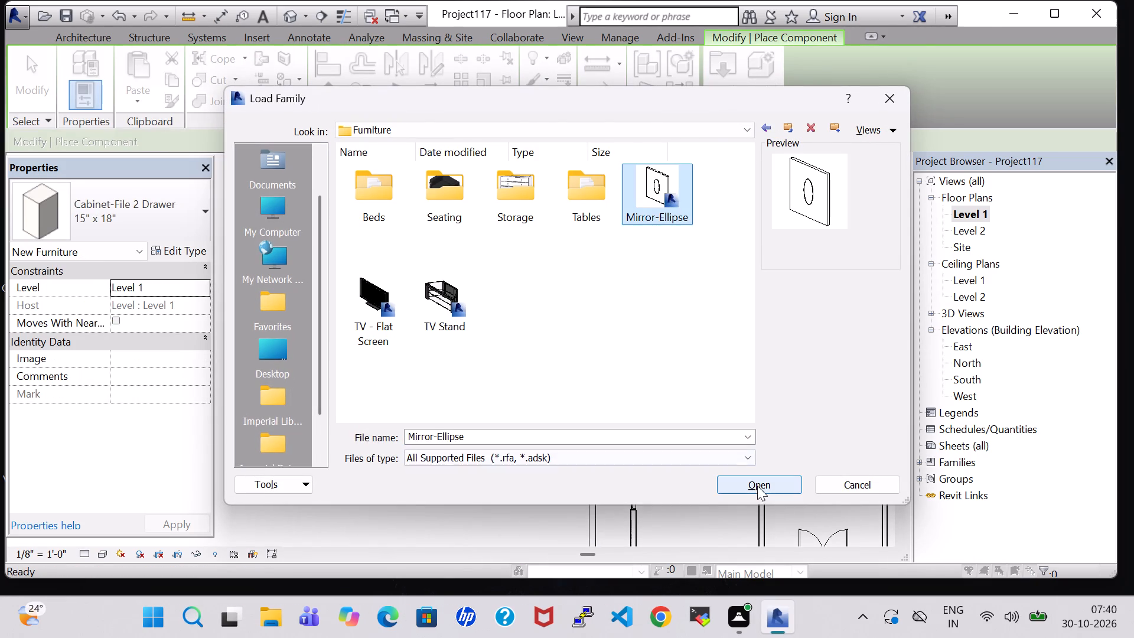
{"action": "left_click", "coordinate": [757, 486]}
Place a Mirror-Ellipse 24" x 48" on the west face of the east partition, centred behind the file cabinet.
{"action": "scroll", "coordinate": [723, 304], "scroll_direction": "up", "scroll_amount": 6}
{"action": "middle_click_drag", "start_coordinate": [750, 234], "coordinate": [644, 460]}
{"action": "scroll", "coordinate": [650, 403], "scroll_direction": "up", "scroll_amount": 6}
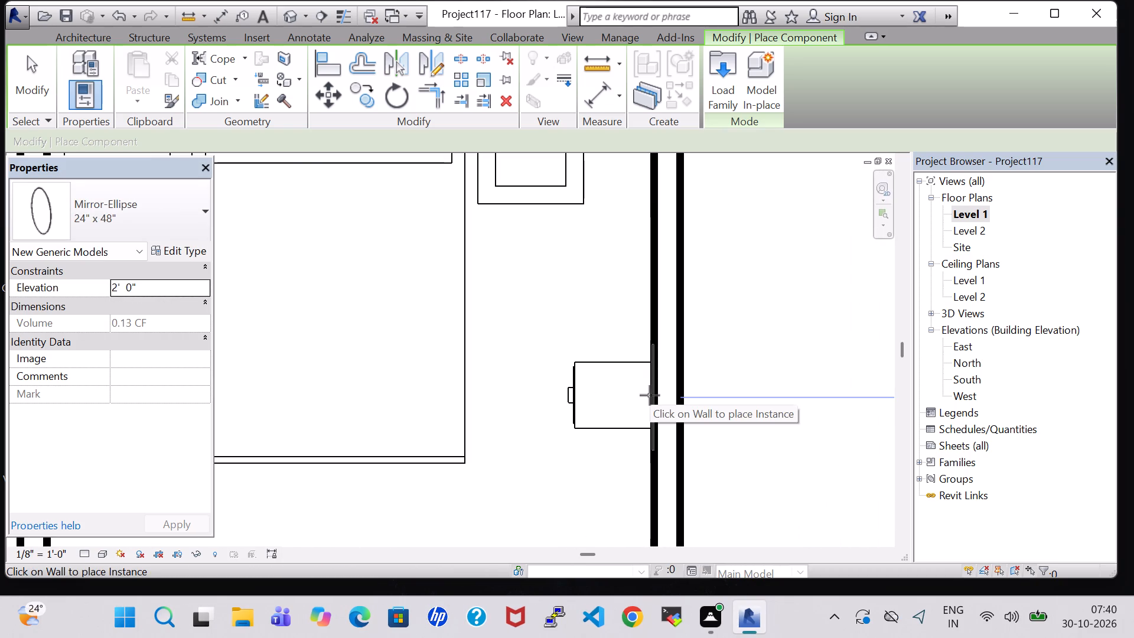
{"action": "left_click", "coordinate": [650, 395]}
{"action": "key", "text": "Escape"}
{"action": "key", "text": "Escape"}
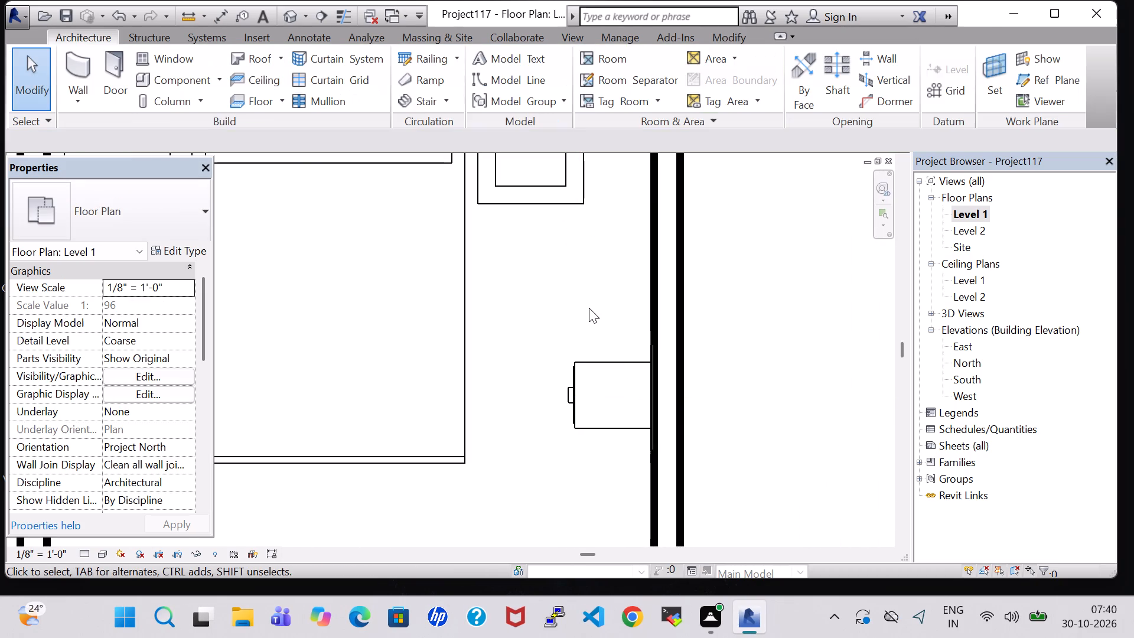
{"action": "key", "text": "Escape"}
Set the wall mirror's elevation to 3' 0".
{"action": "left_click", "coordinate": [607, 317]}
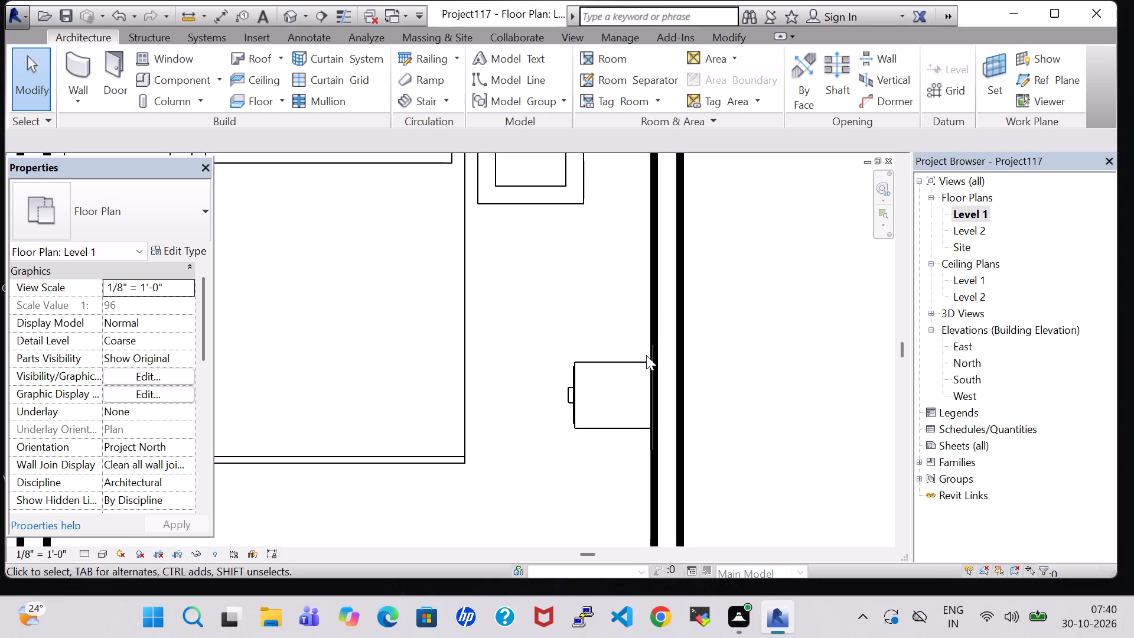
{"action": "left_click", "coordinate": [653, 377]}
{"action": "left_click", "coordinate": [118, 301]}
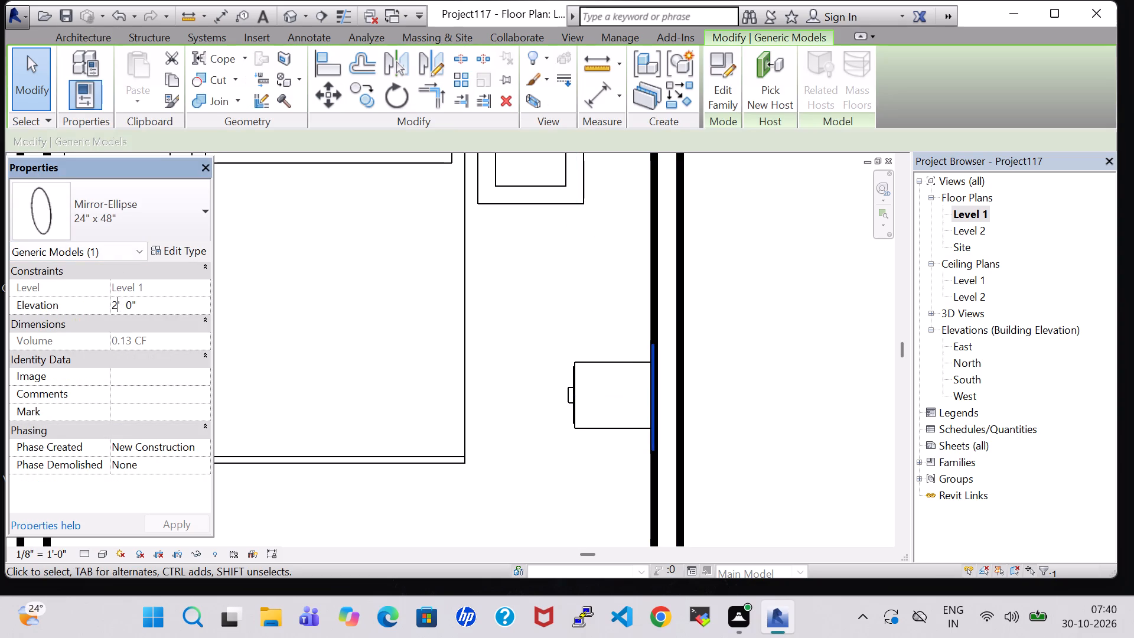
{"action": "key", "text": "BackSpace"}
{"action": "key", "text": "3"}
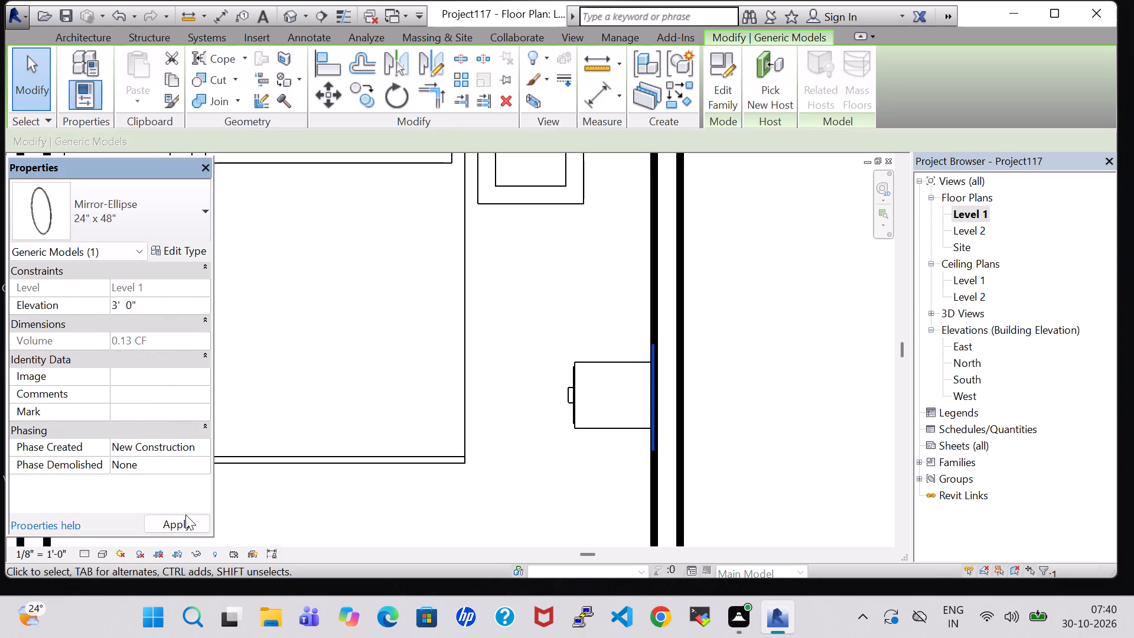
{"action": "left_click", "coordinate": [187, 522]}
{"action": "left_click", "coordinate": [732, 340]}
{"action": "scroll", "coordinate": [658, 412], "scroll_direction": "down", "scroll_amount": 3}
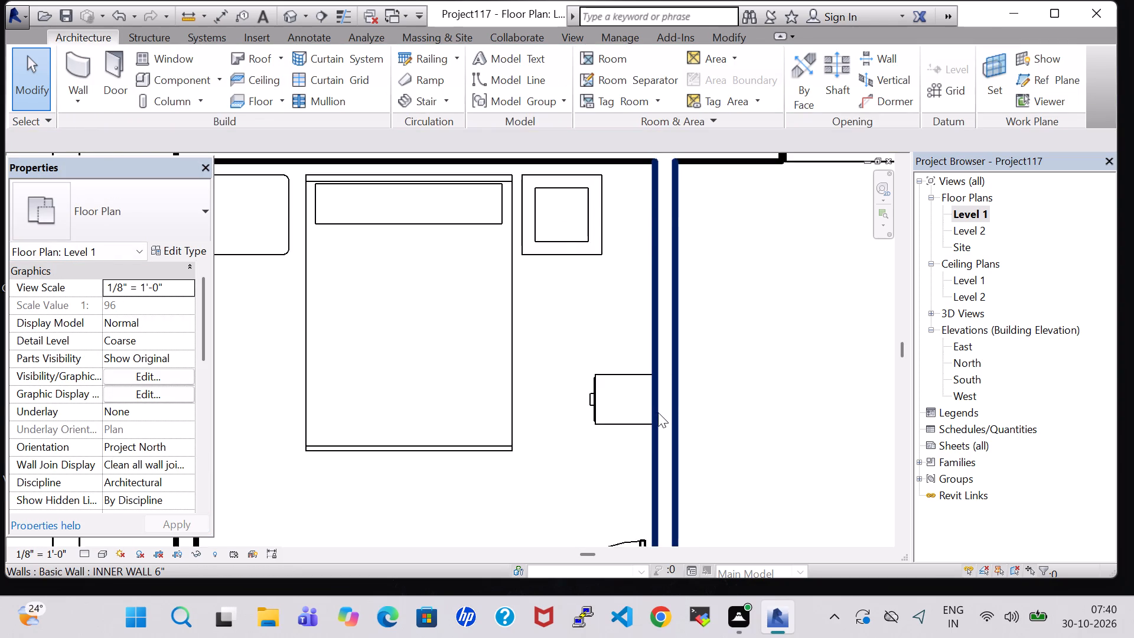
Load the Dresser family from the US Imperial Furniture Storage library for component placement.
{"action": "scroll", "coordinate": [658, 412], "scroll_direction": "down", "scroll_amount": 1}
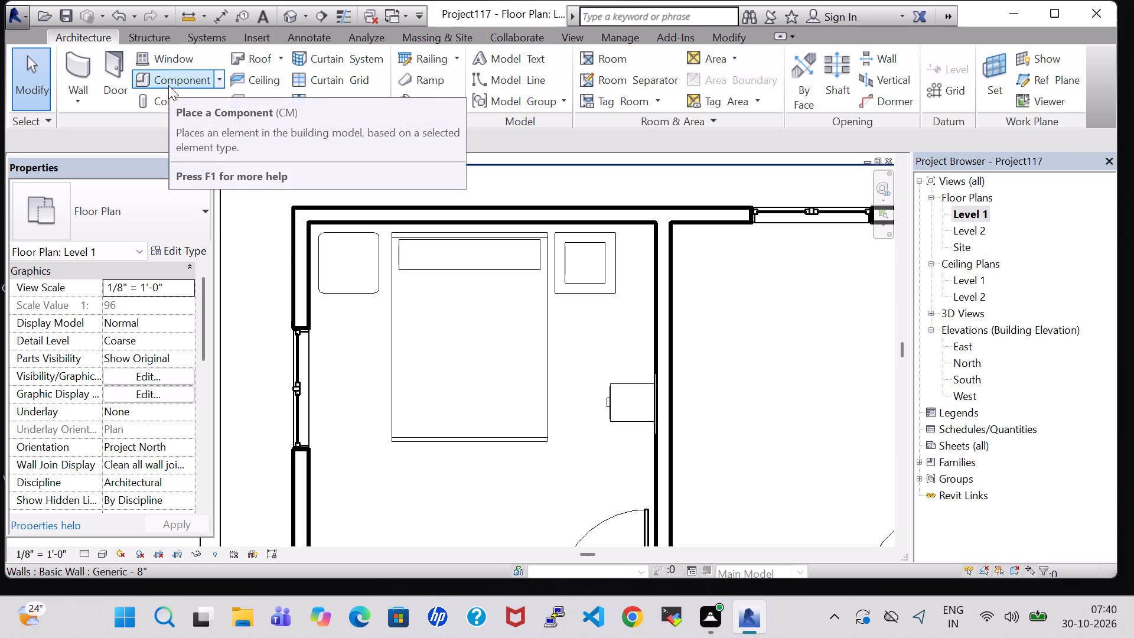
{"action": "left_click", "coordinate": [168, 84]}
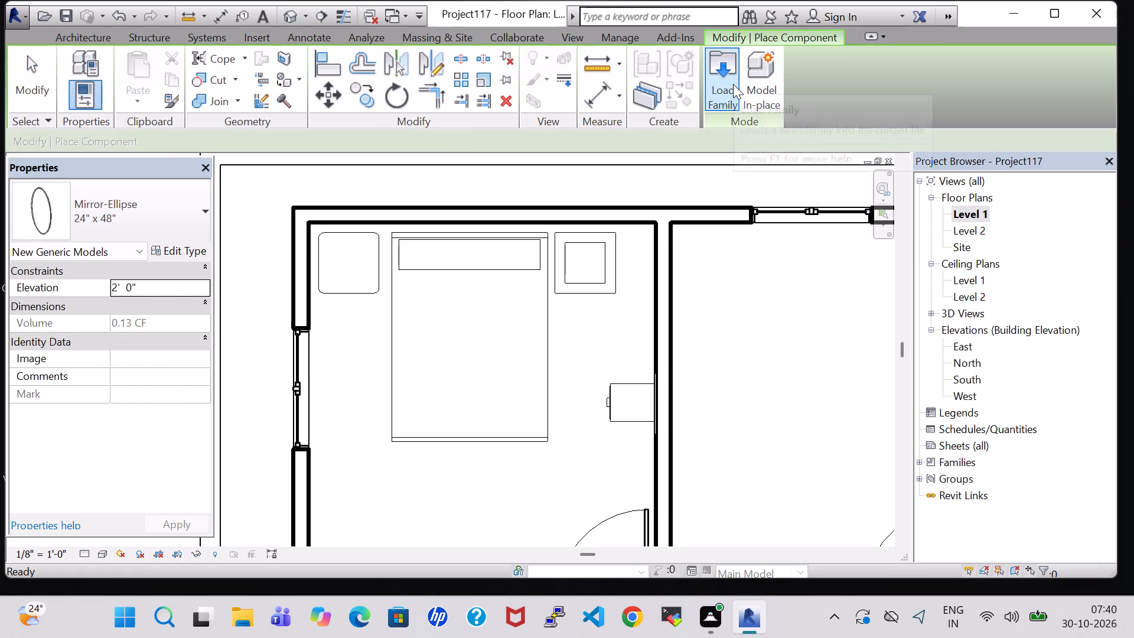
{"action": "left_click", "coordinate": [733, 84]}
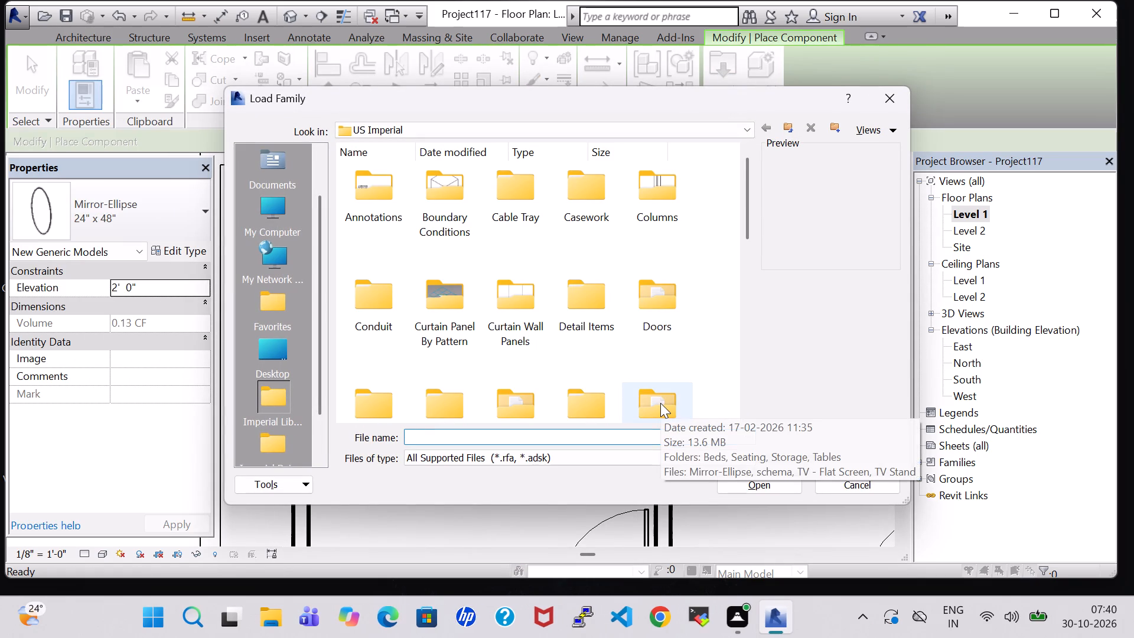
{"action": "double_click", "coordinate": [660, 403]}
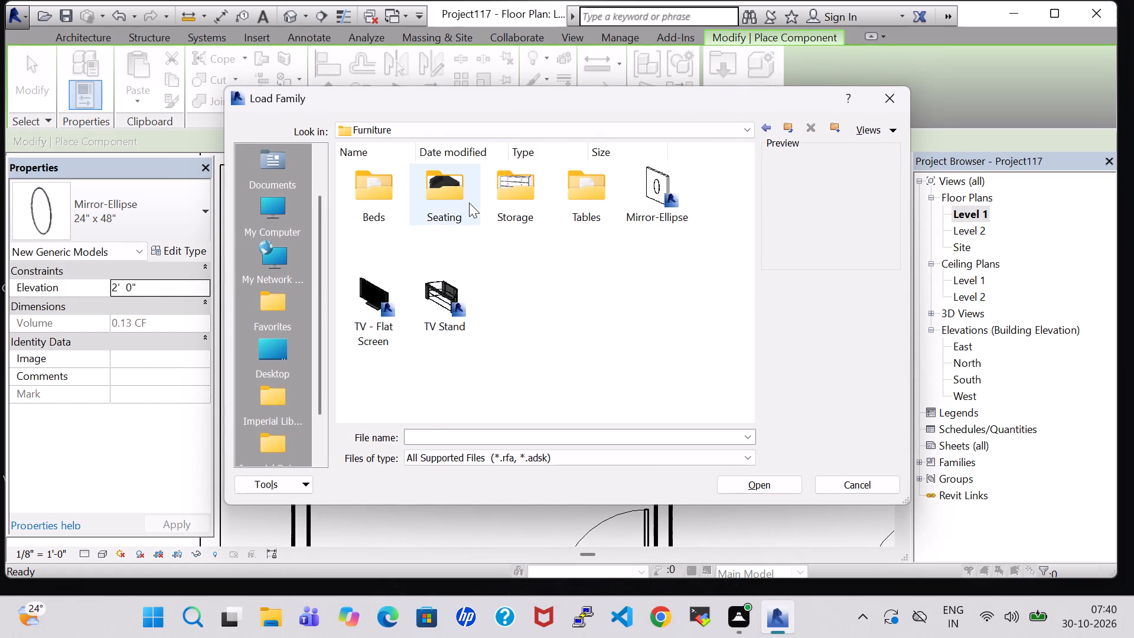
{"action": "double_click", "coordinate": [523, 203]}
{"action": "left_click", "coordinate": [537, 284]}
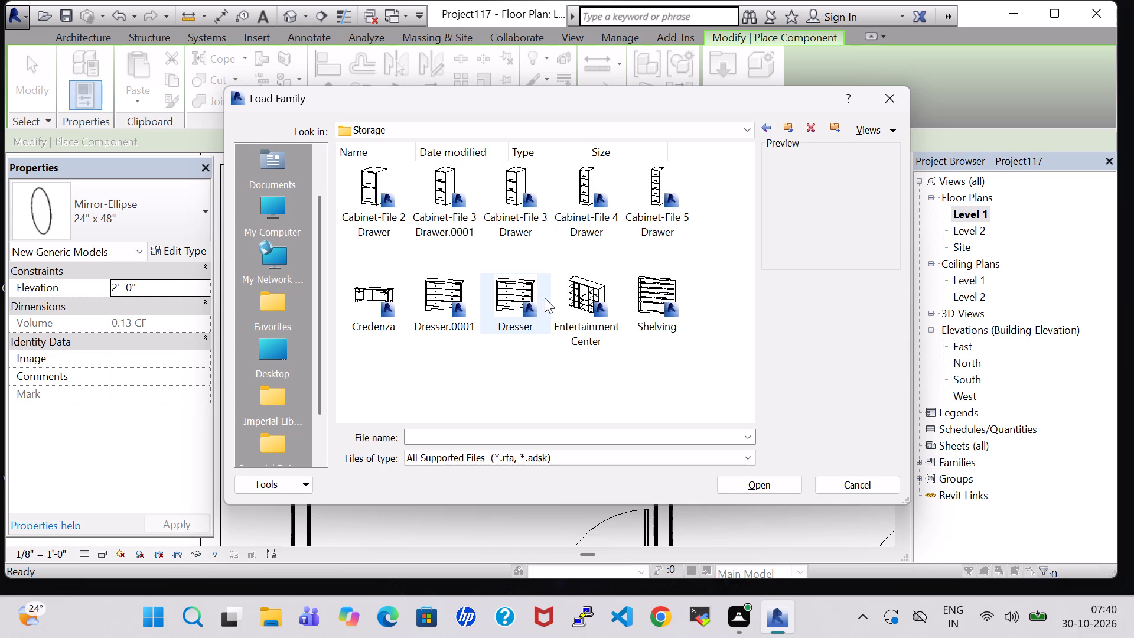
{"action": "left_click", "coordinate": [741, 490]}
Place a Dresser 48" x 72" x 24" in the bedroom's southwest corner, rotated to run lengthwise along the west wall.
{"action": "middle_click_drag", "start_coordinate": [520, 492], "coordinate": [526, 440]}
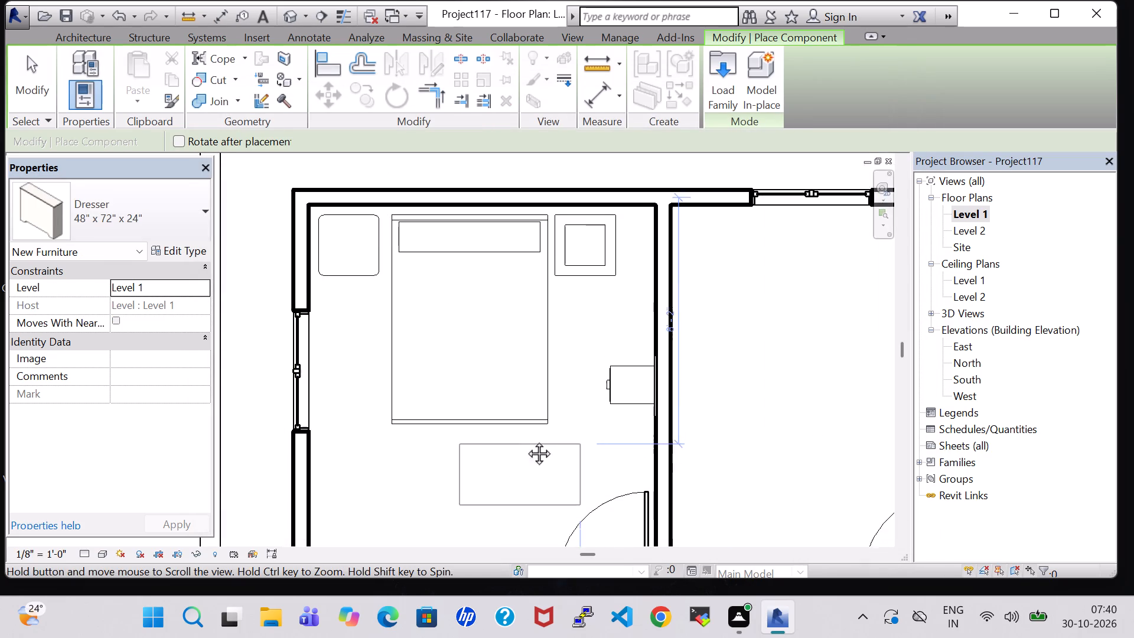
{"action": "middle_click_drag", "start_coordinate": [526, 440], "coordinate": [569, 357]}
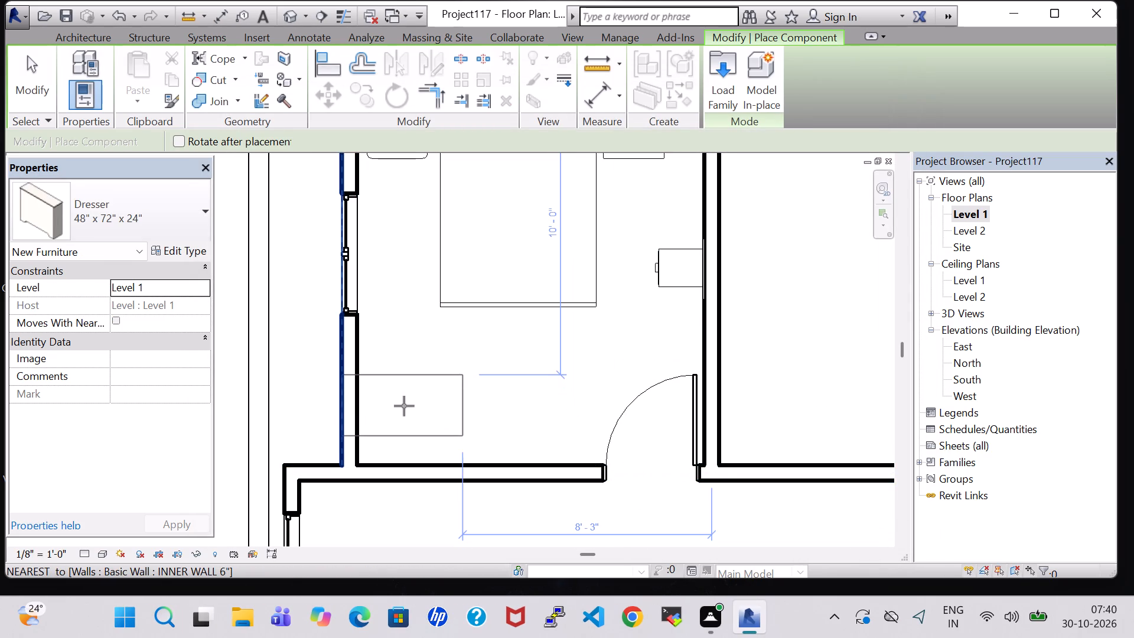
{"action": "key", "text": "space"}
{"action": "left_click", "coordinate": [384, 406]}
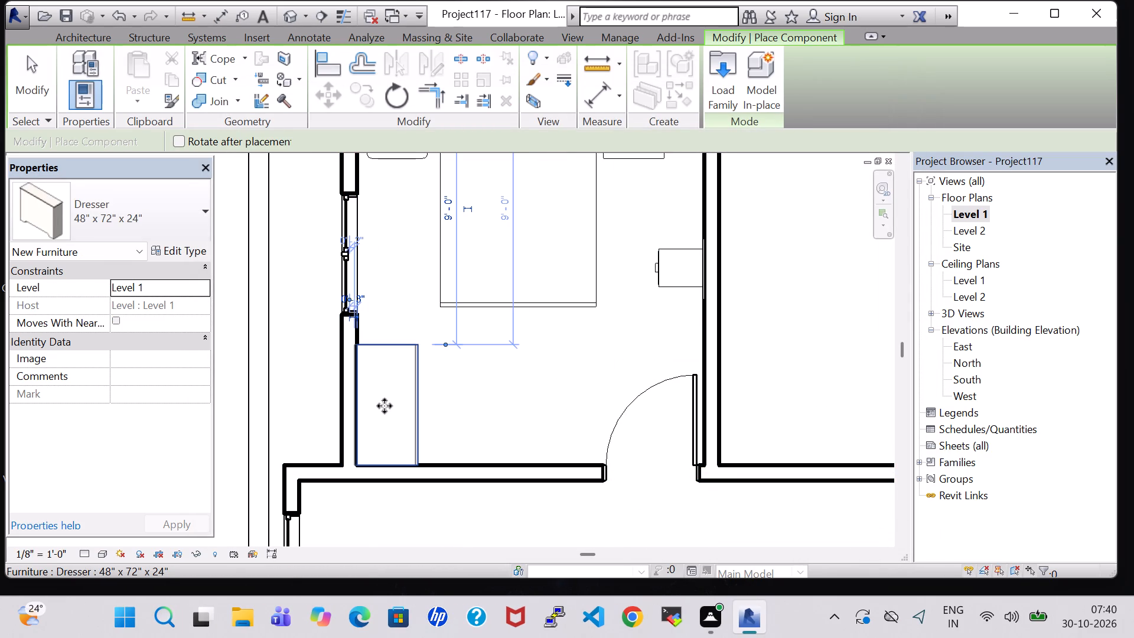
{"action": "key", "text": "Escape"}
{"action": "key", "text": "Escape"}
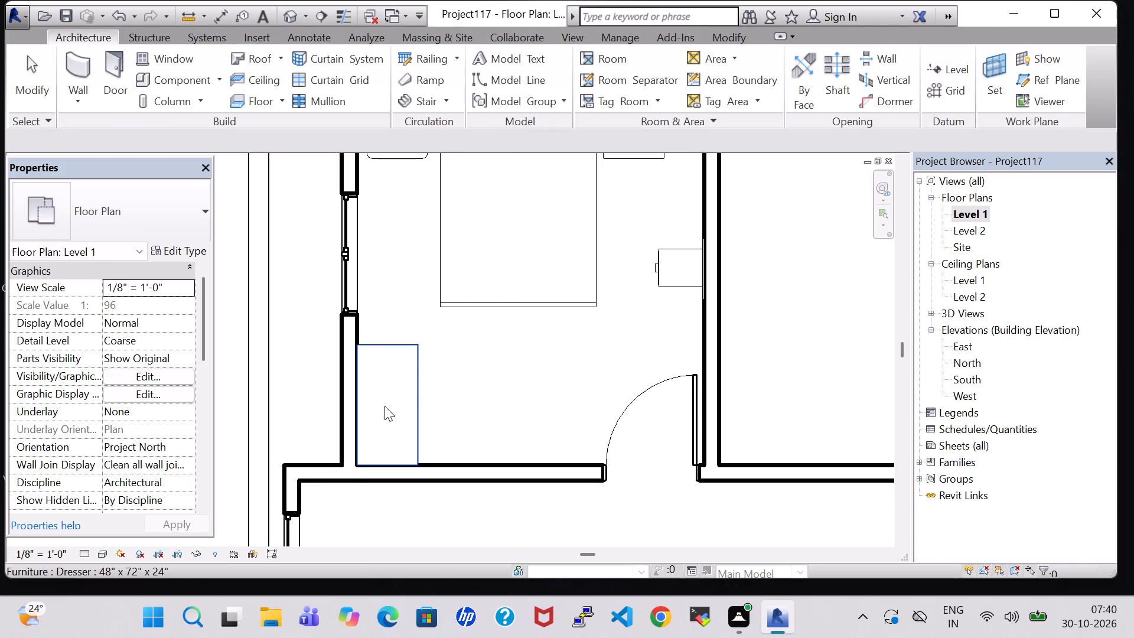
Load the TV - Flat Screen family from the US Imperial Furniture library for component placement.
{"action": "scroll", "coordinate": [384, 406], "scroll_direction": "down", "scroll_amount": 4}
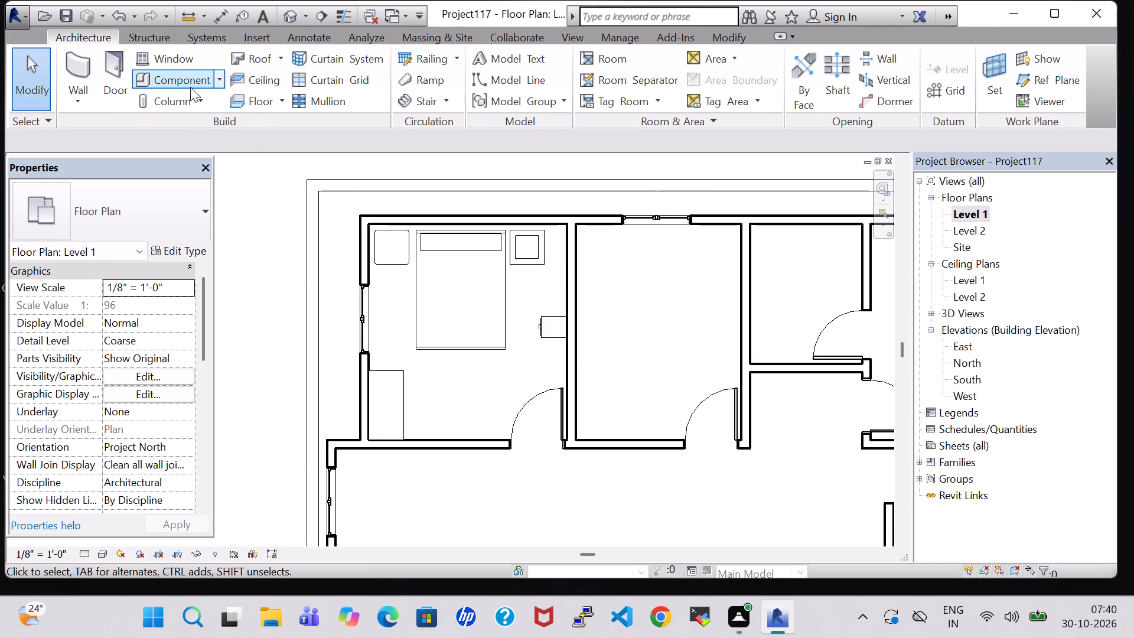
{"action": "left_click", "coordinate": [189, 82]}
{"action": "left_click", "coordinate": [714, 69]}
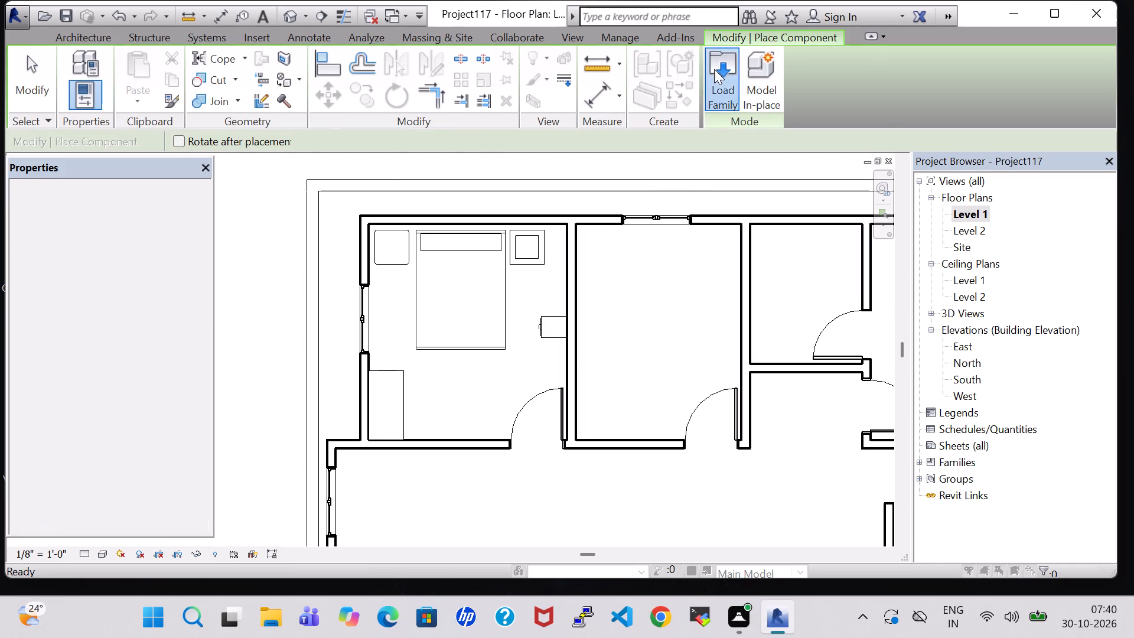
{"action": "double_click", "coordinate": [651, 396]}
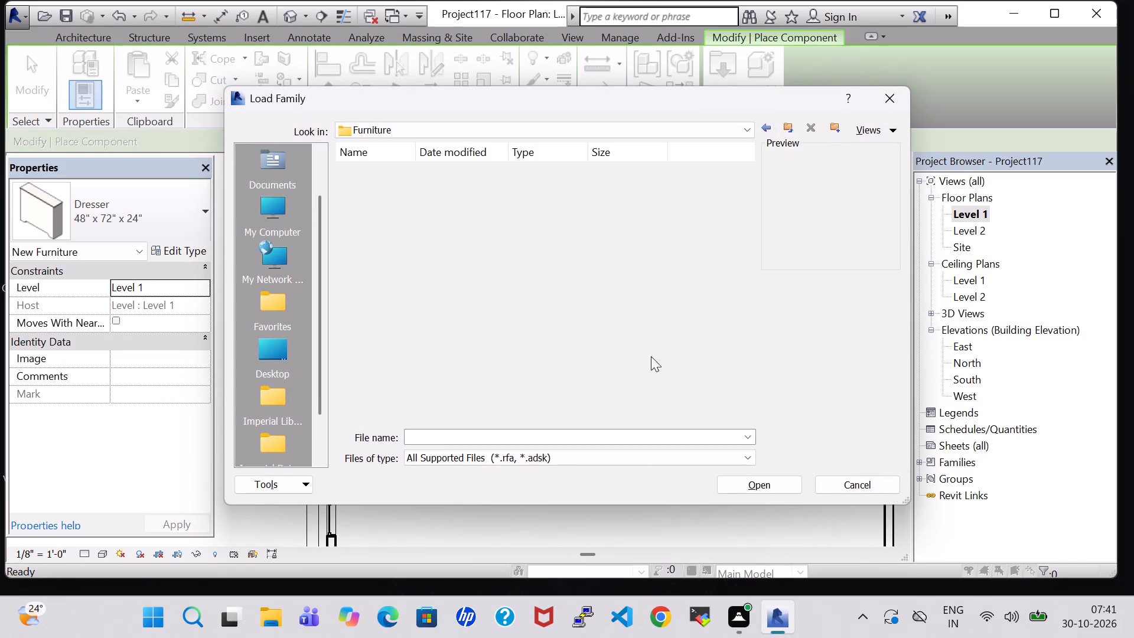
{"action": "left_click", "coordinate": [410, 276]}
{"action": "left_click", "coordinate": [377, 277]}
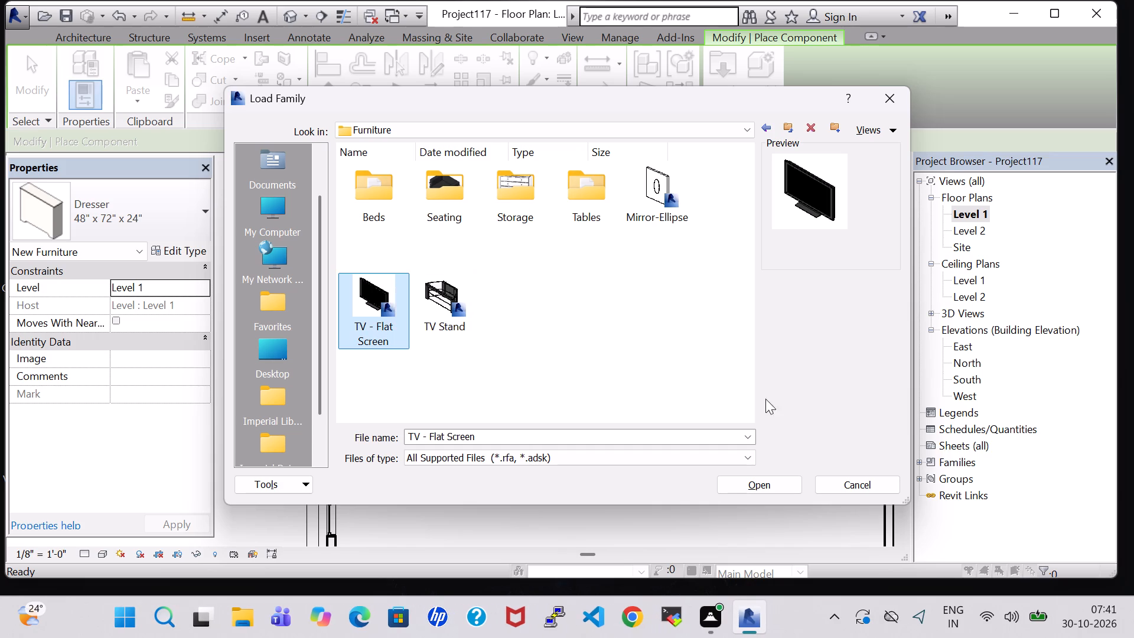
{"action": "left_click", "coordinate": [770, 483]}
Place a 32" TV - Flat Screen against the bedroom's south wall, rotated to face the bed, about 5' 4" from the west wall.
{"action": "scroll", "coordinate": [463, 443], "scroll_direction": "up", "scroll_amount": 2}
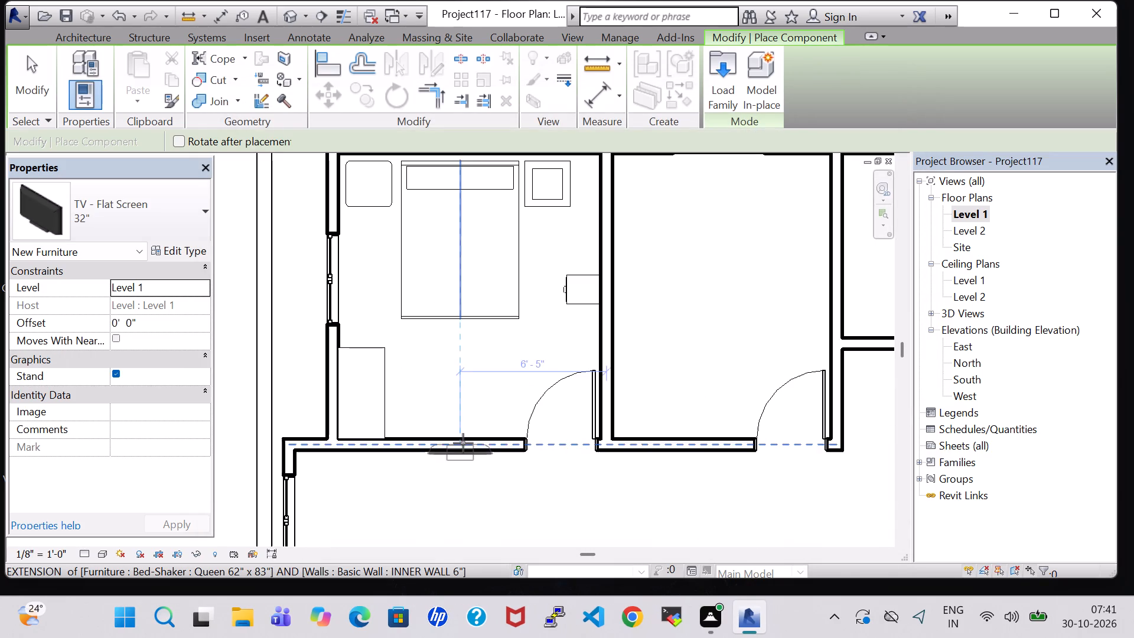
{"action": "key", "text": "space"}
{"action": "key", "text": "space"}
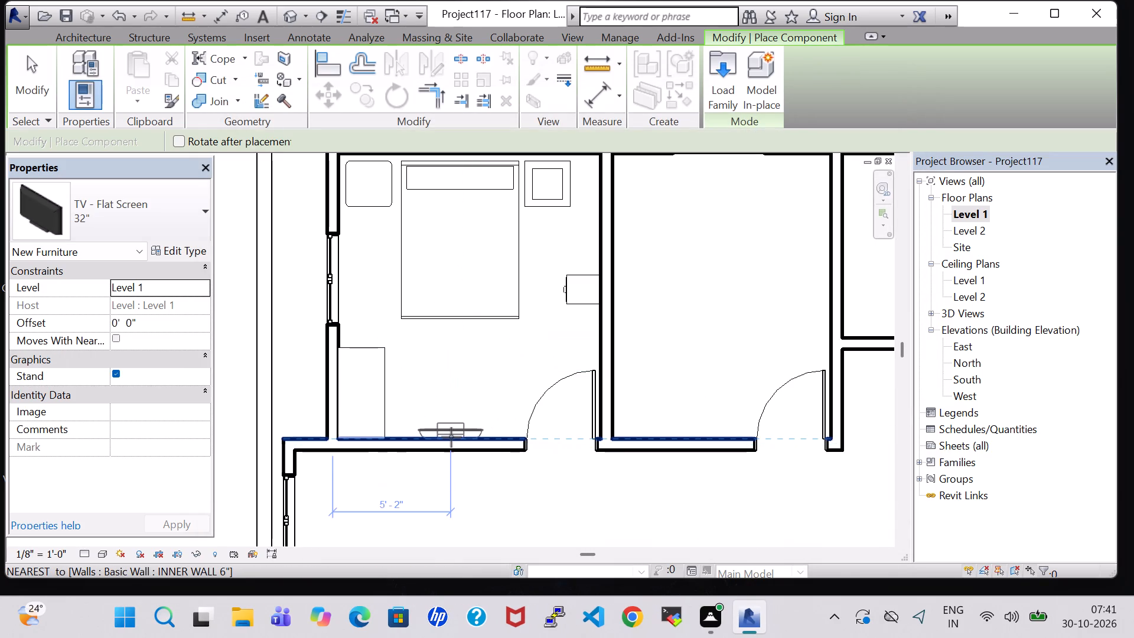
{"action": "scroll", "coordinate": [451, 437], "scroll_direction": "up", "scroll_amount": 8}
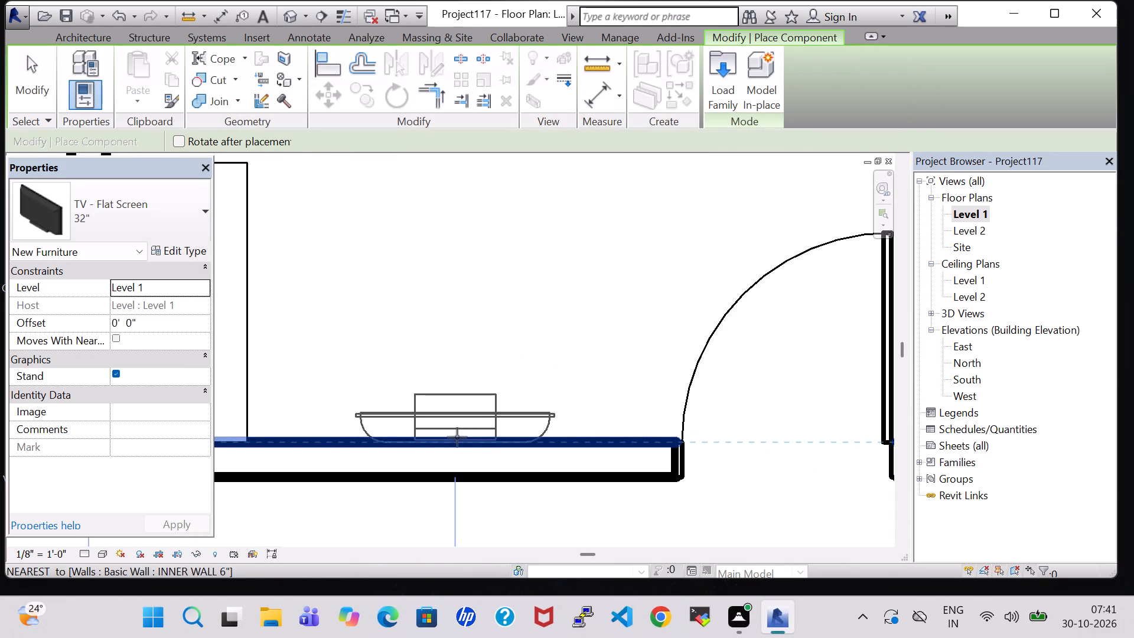
{"action": "left_click", "coordinate": [463, 438]}
{"action": "key", "text": "Escape"}
{"action": "key", "text": "Escape"}
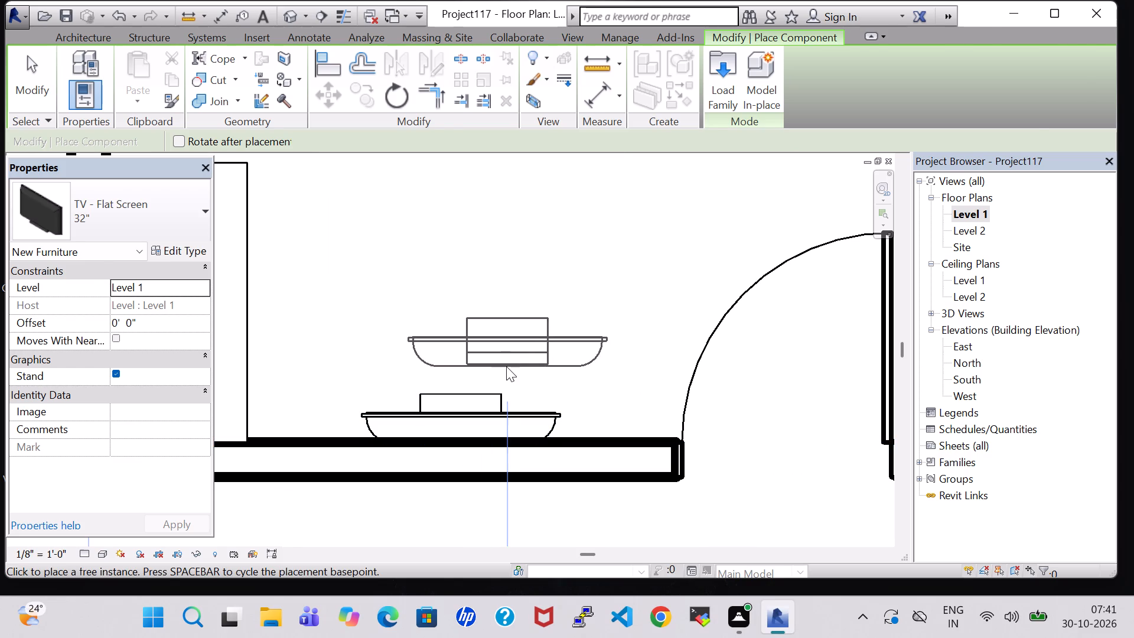
Set the flat-screen TV's offset from Level 1 to 3' 0".
{"action": "left_click", "coordinate": [489, 407]}
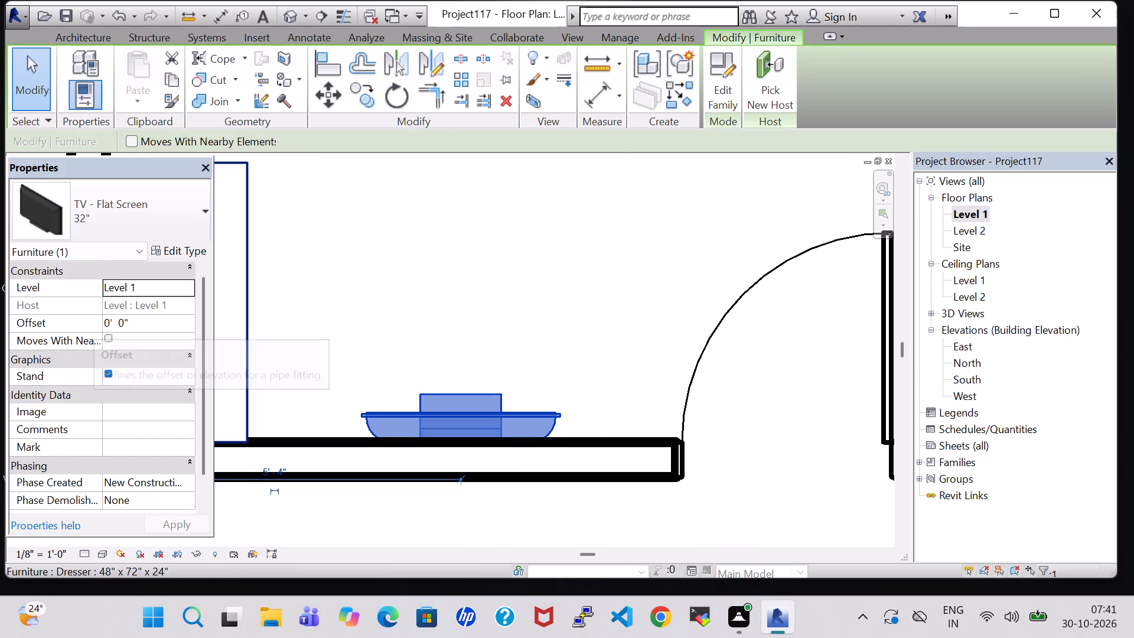
{"action": "left_click", "coordinate": [111, 327]}
{"action": "key", "text": "BackSpace"}
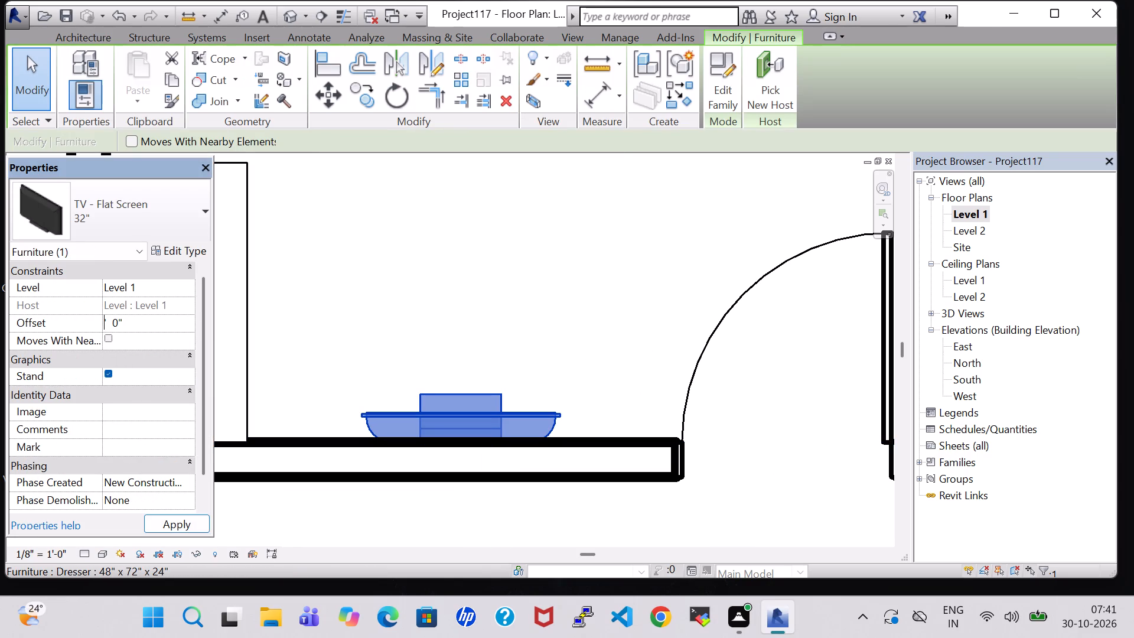
{"action": "key", "text": "3"}
{"action": "left_click", "coordinate": [182, 529]}
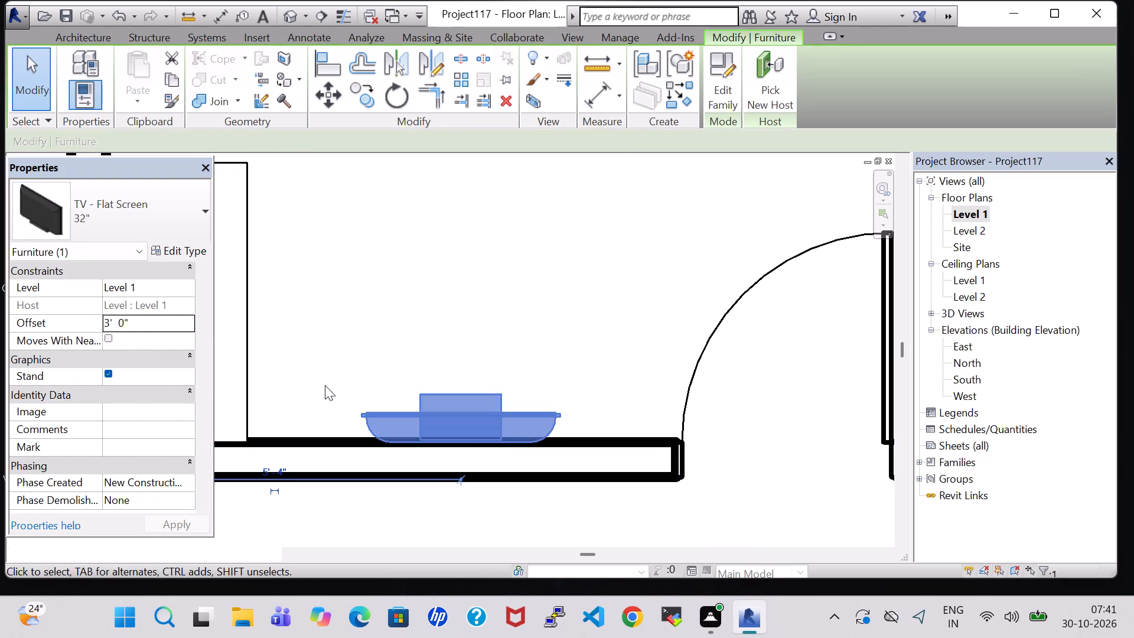
{"action": "left_click", "coordinate": [559, 279]}
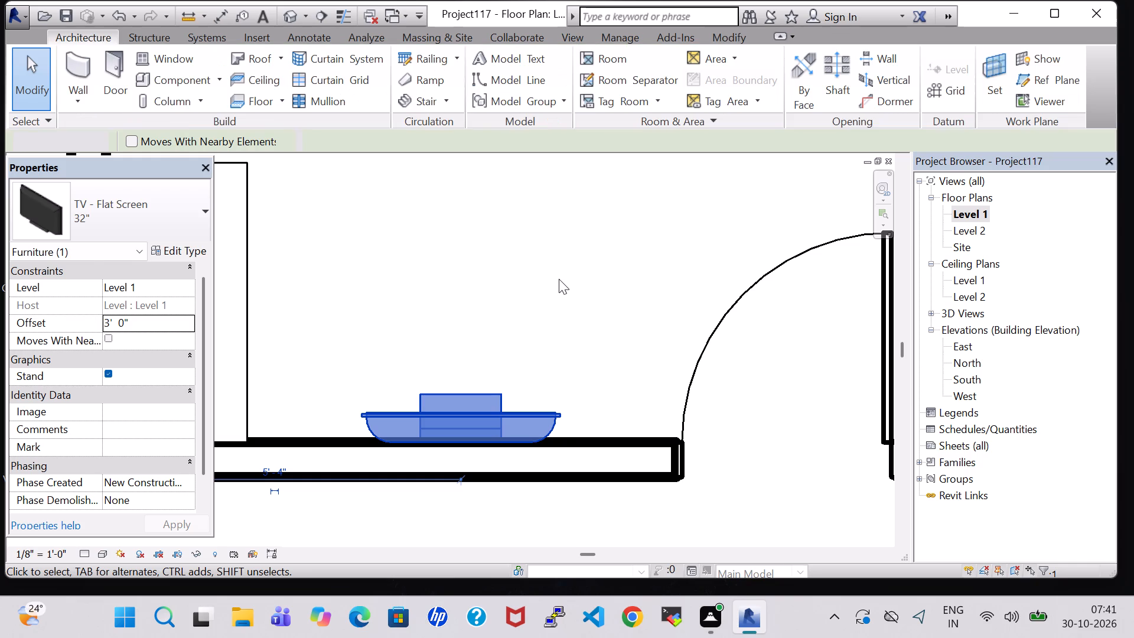
Raise the flat-screen TV's offset from Level 1 to 3' 5".
{"action": "scroll", "coordinate": [559, 279], "scroll_direction": "down", "scroll_amount": 7}
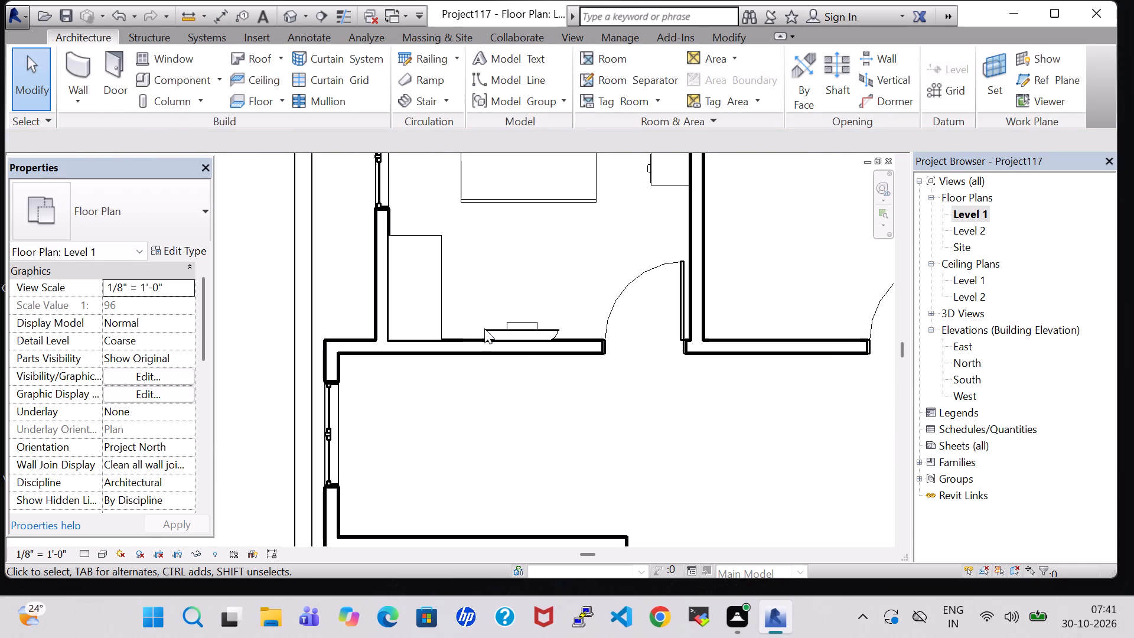
{"action": "left_click", "coordinate": [532, 331]}
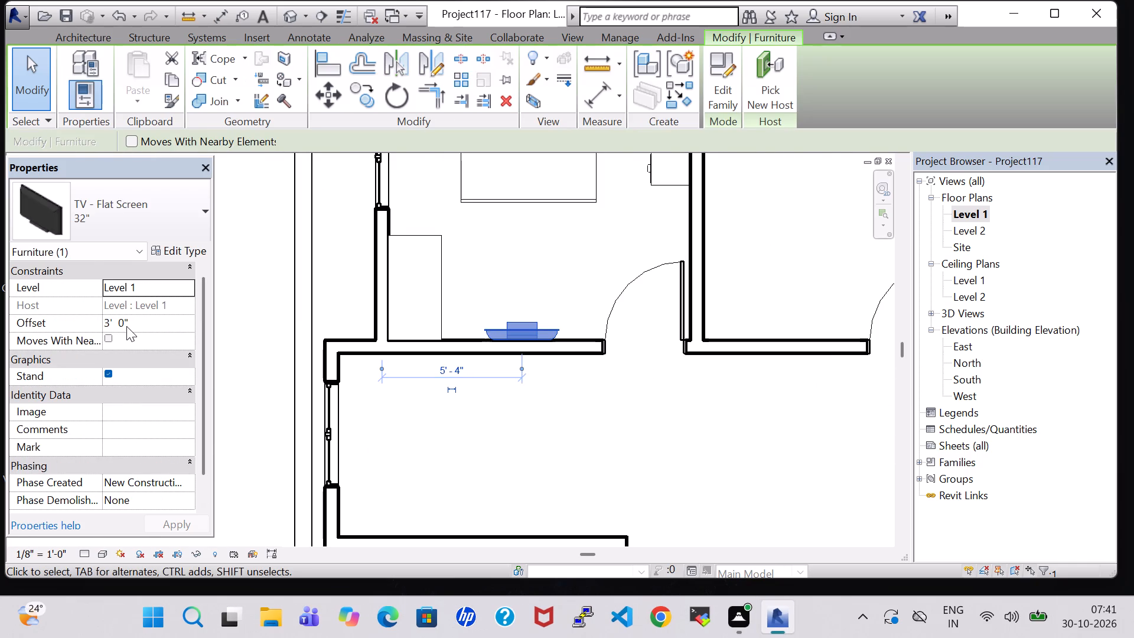
{"action": "left_click", "coordinate": [124, 326]}
{"action": "key", "text": "BackSpace"}
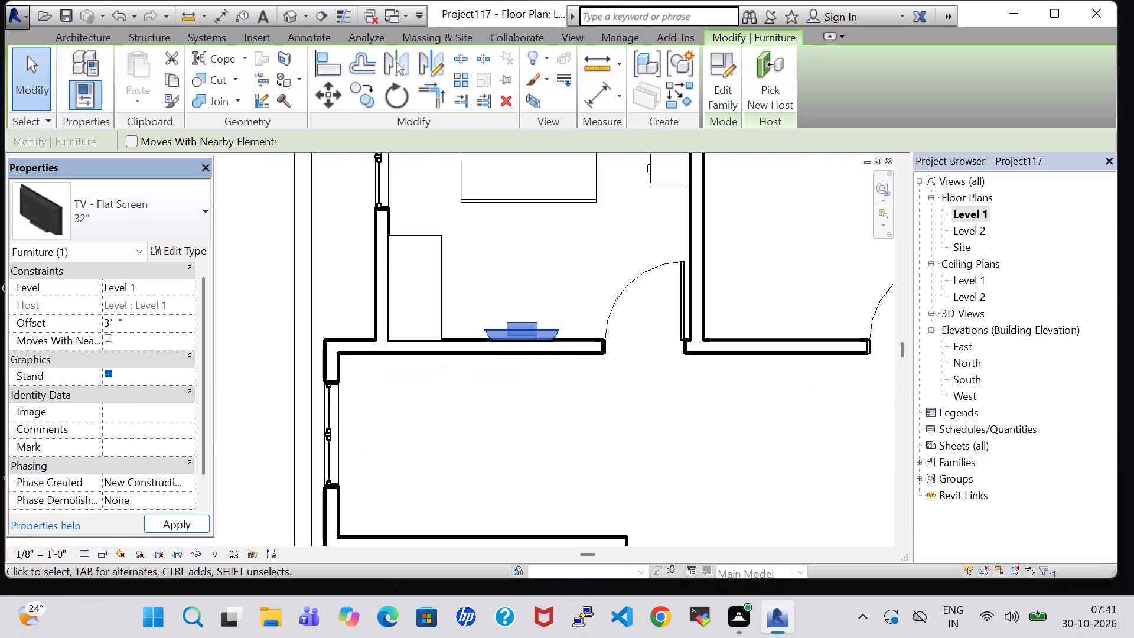
{"action": "key", "text": "3"}
{"action": "key", "text": "BackSpace"}
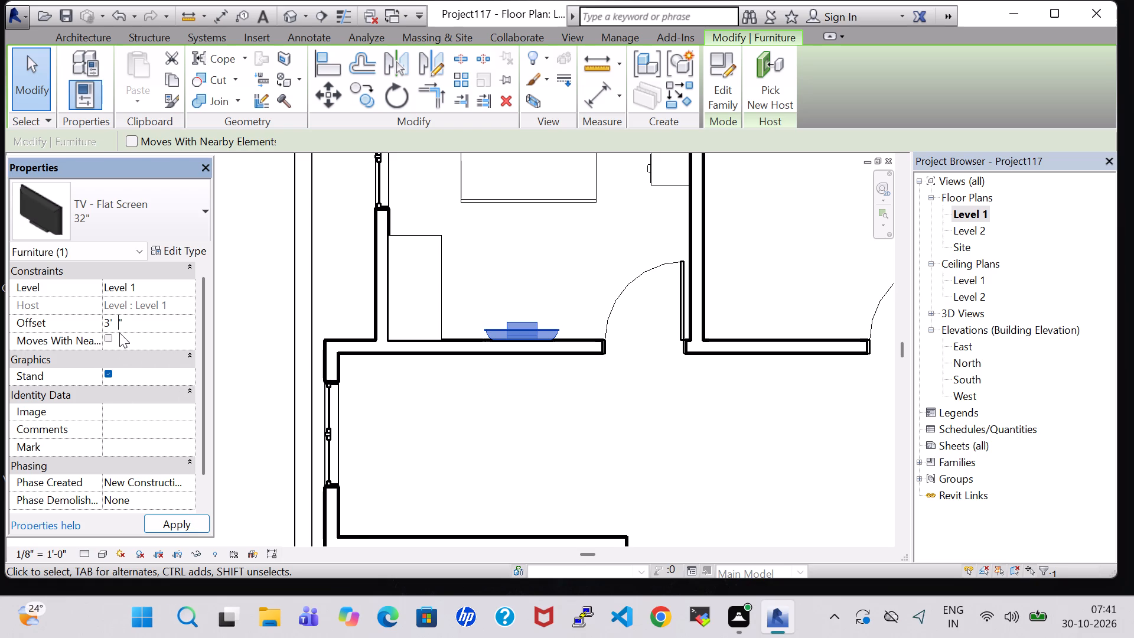
{"action": "key", "text": "5"}
{"action": "left_click", "coordinate": [170, 525]}
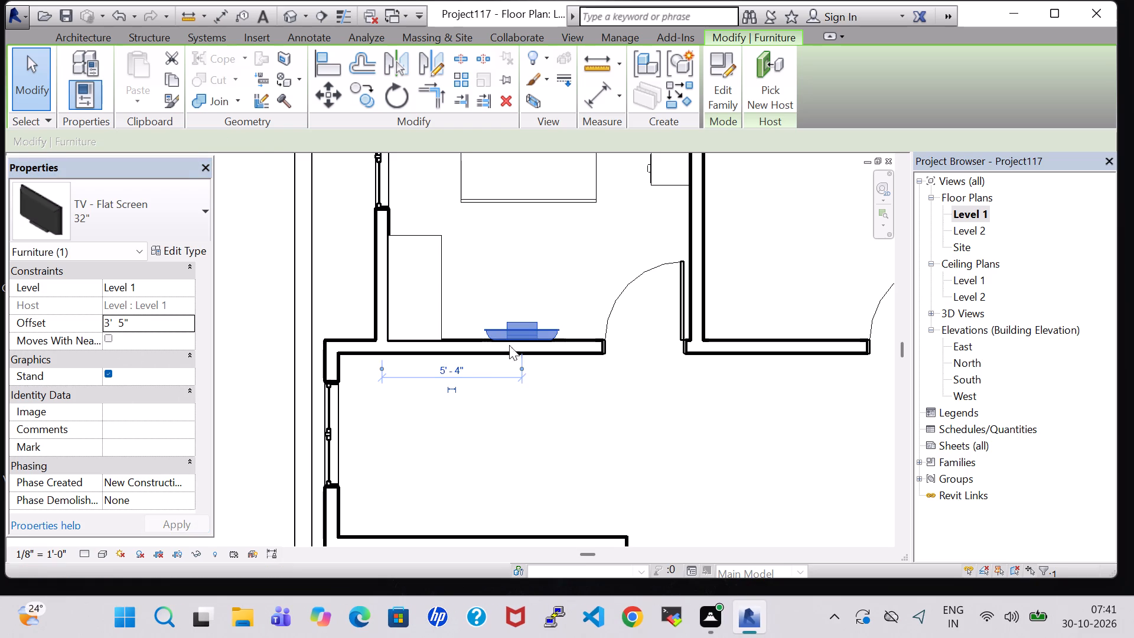
{"action": "left_click", "coordinate": [561, 272]}
Load the RPC Plant - Tropical family from the US Imperial Planting library for component placement.
{"action": "middle_click_drag", "start_coordinate": [561, 272], "coordinate": [514, 415]}
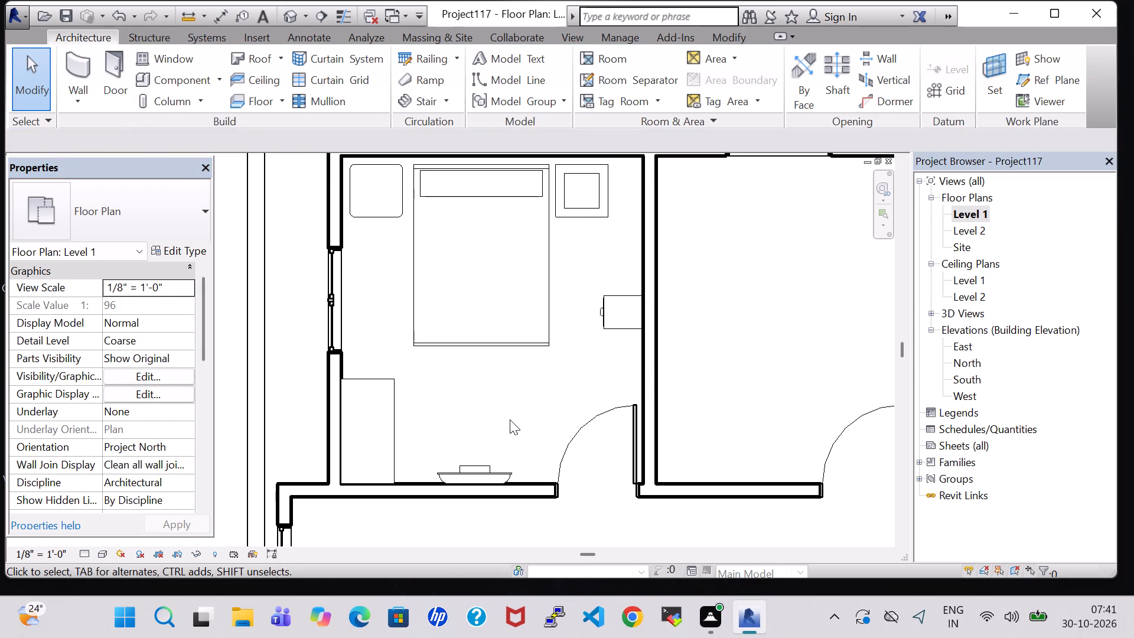
{"action": "scroll", "coordinate": [510, 419], "scroll_direction": "down", "scroll_amount": 1}
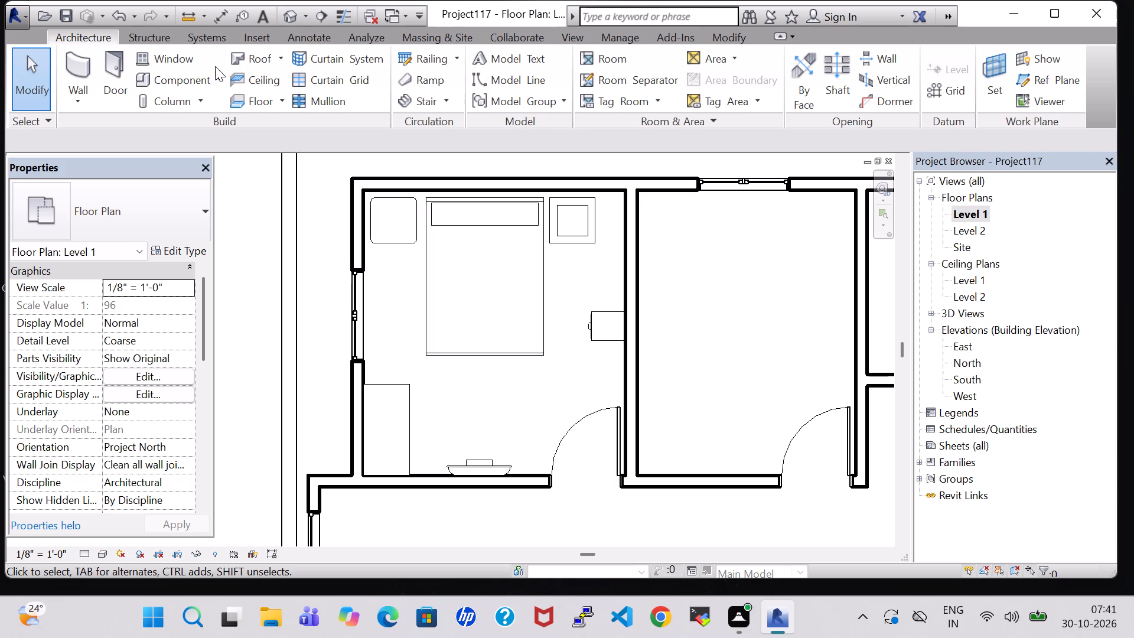
{"action": "left_click", "coordinate": [188, 77]}
{"action": "left_click", "coordinate": [729, 84]}
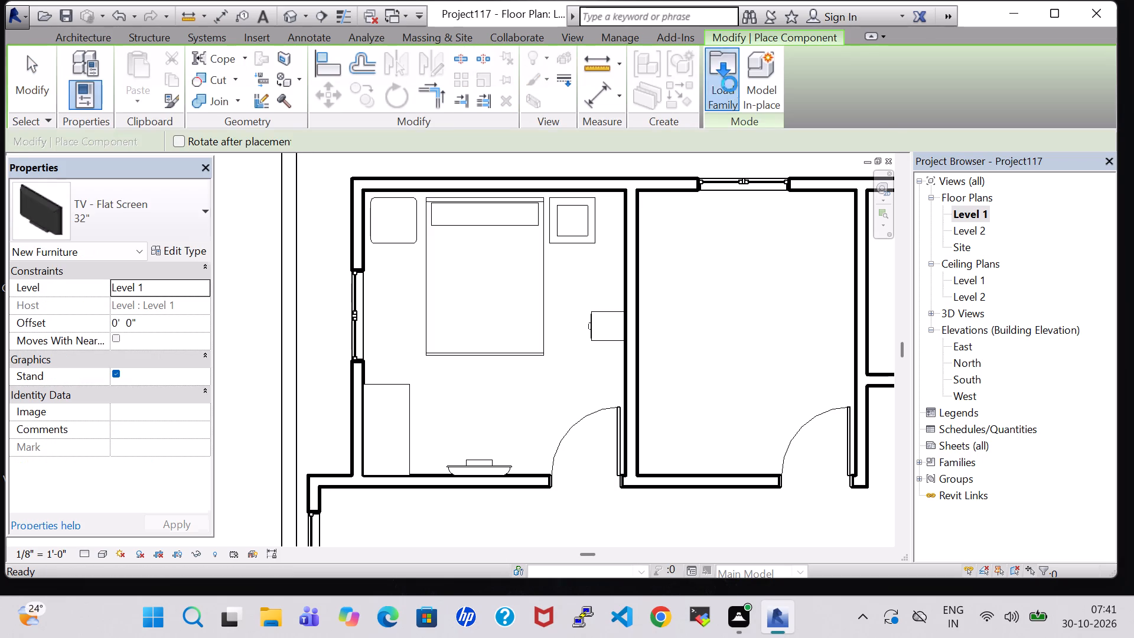
{"action": "double_click", "coordinate": [654, 410]}
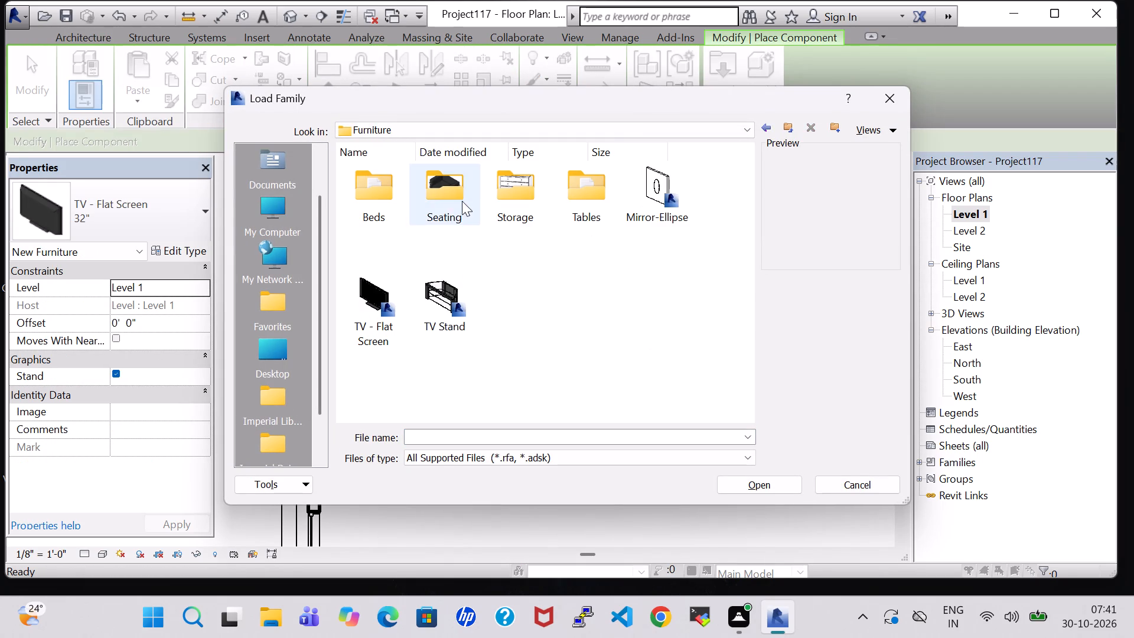
{"action": "left_click", "coordinate": [770, 126]}
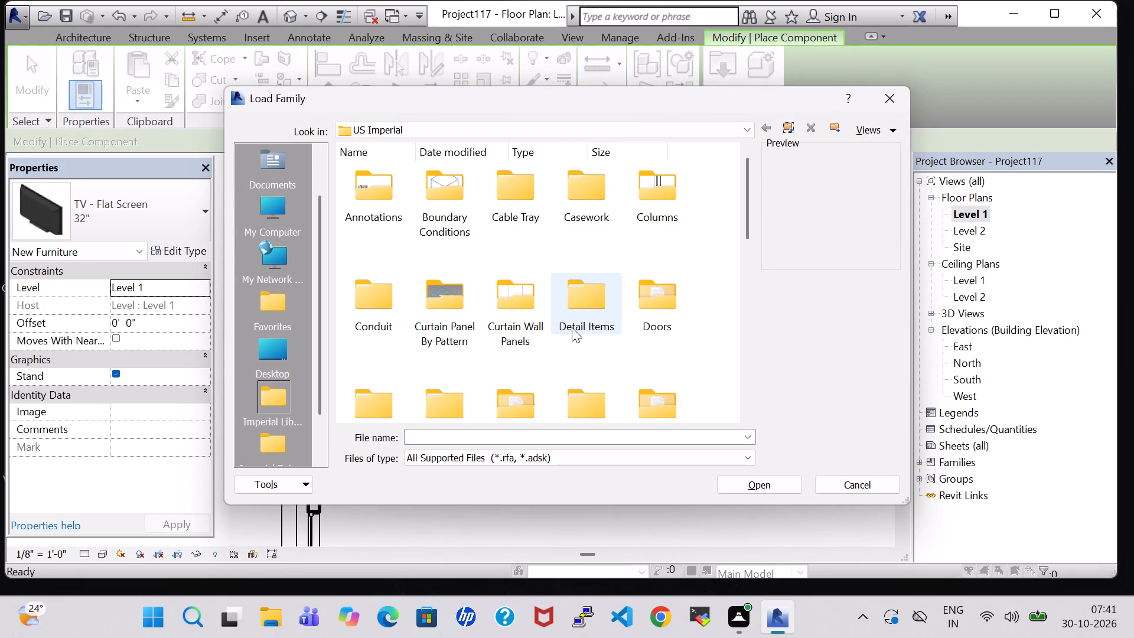
{"action": "left_click", "coordinate": [575, 325]}
{"action": "key", "text": "p"}
{"action": "double_click", "coordinate": [468, 198]}
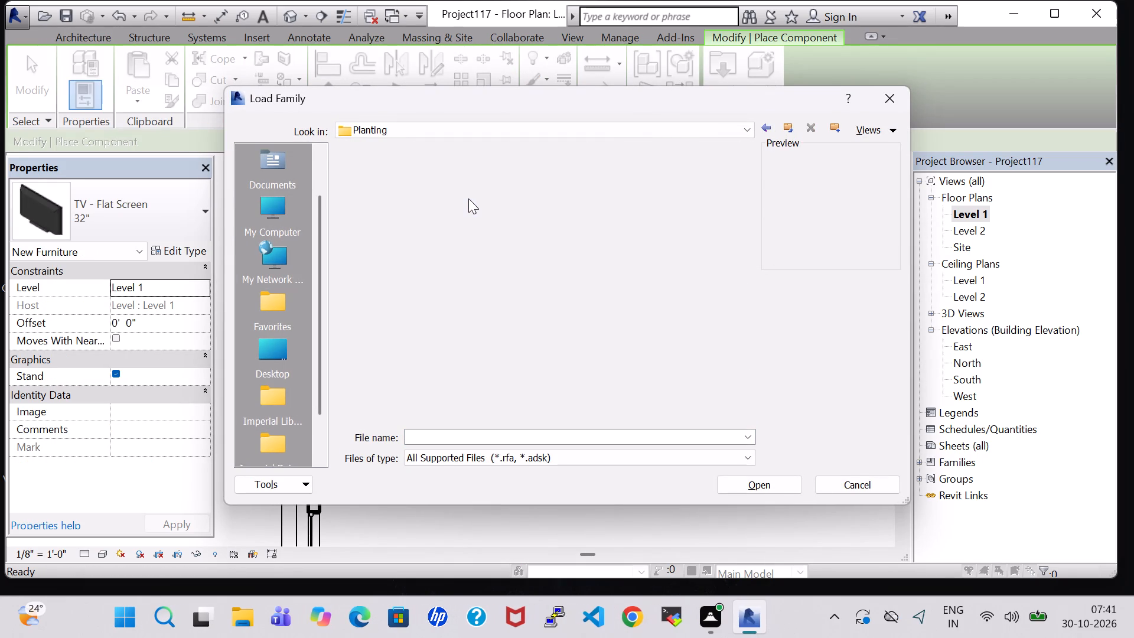
{"action": "left_click", "coordinate": [378, 198]}
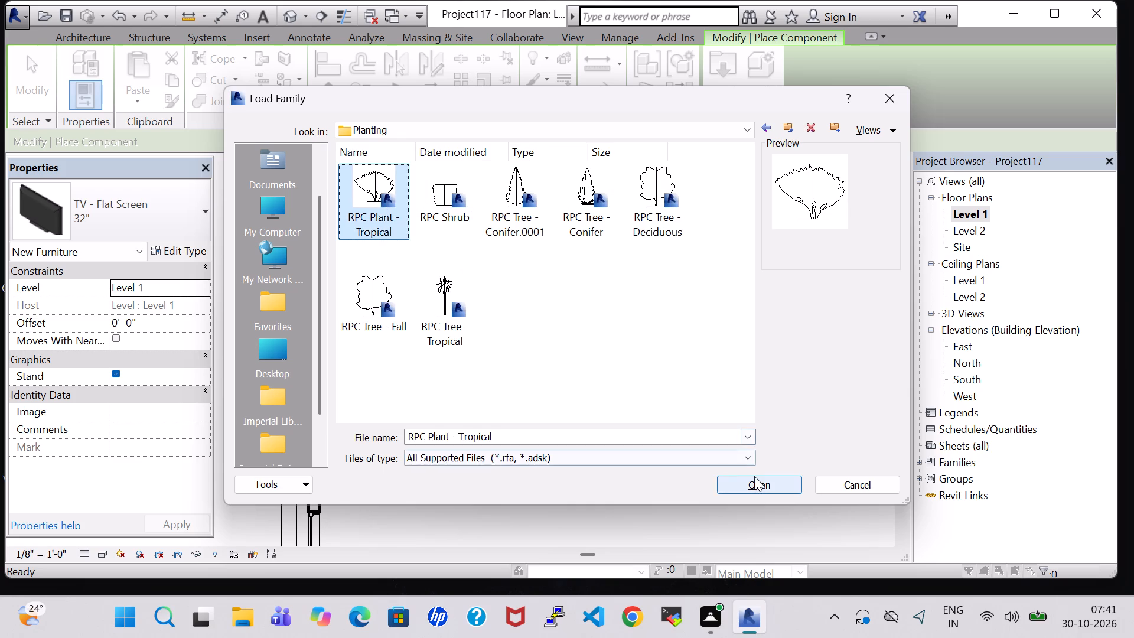
{"action": "left_click", "coordinate": [756, 479]}
{"action": "scroll", "coordinate": [391, 241], "scroll_direction": "up", "scroll_amount": 2}
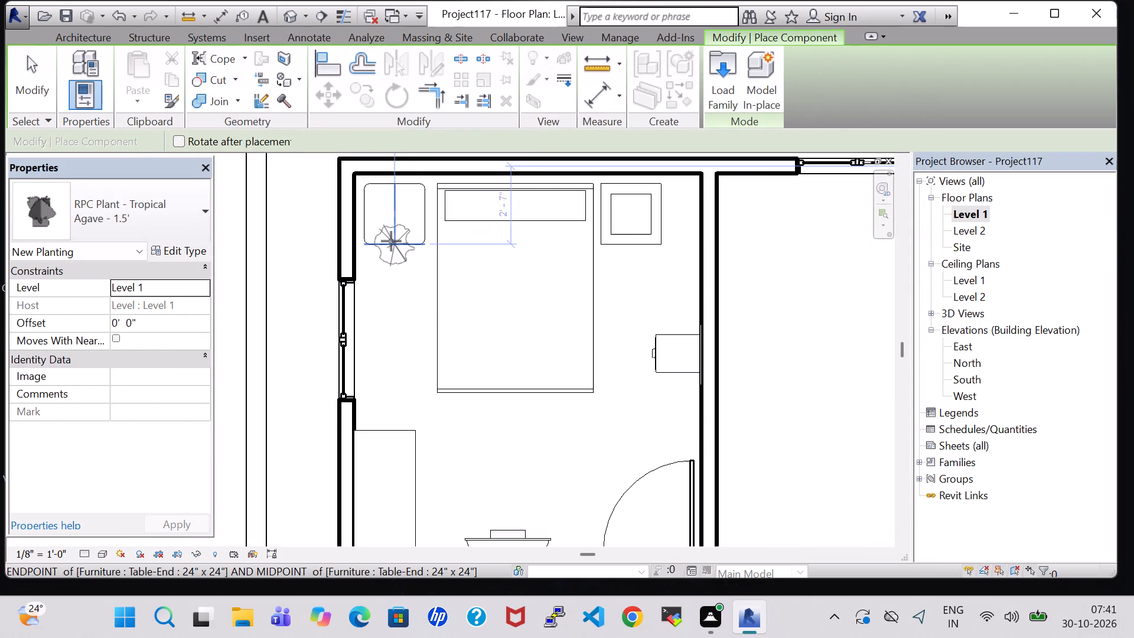
Place an RPC Plant - Tropical Agave - 1.5' at the south edge of the Table-End in the bedroom's northwest corner.
{"action": "scroll", "coordinate": [391, 241], "scroll_direction": "up", "scroll_amount": 5}
{"action": "left_click", "coordinate": [391, 241]}
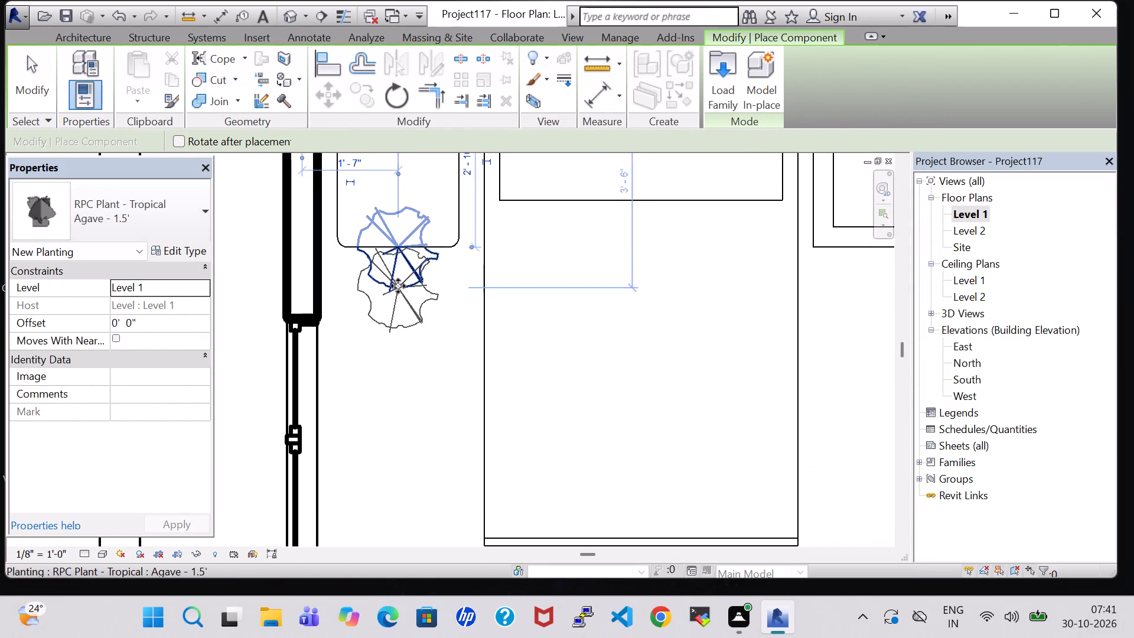
{"action": "key", "text": "Escape"}
{"action": "key", "text": "Escape"}
{"action": "key", "text": "Escape"}
Set the agave plant's offset from Level 1 to 2' 0".
{"action": "left_click", "coordinate": [402, 311]}
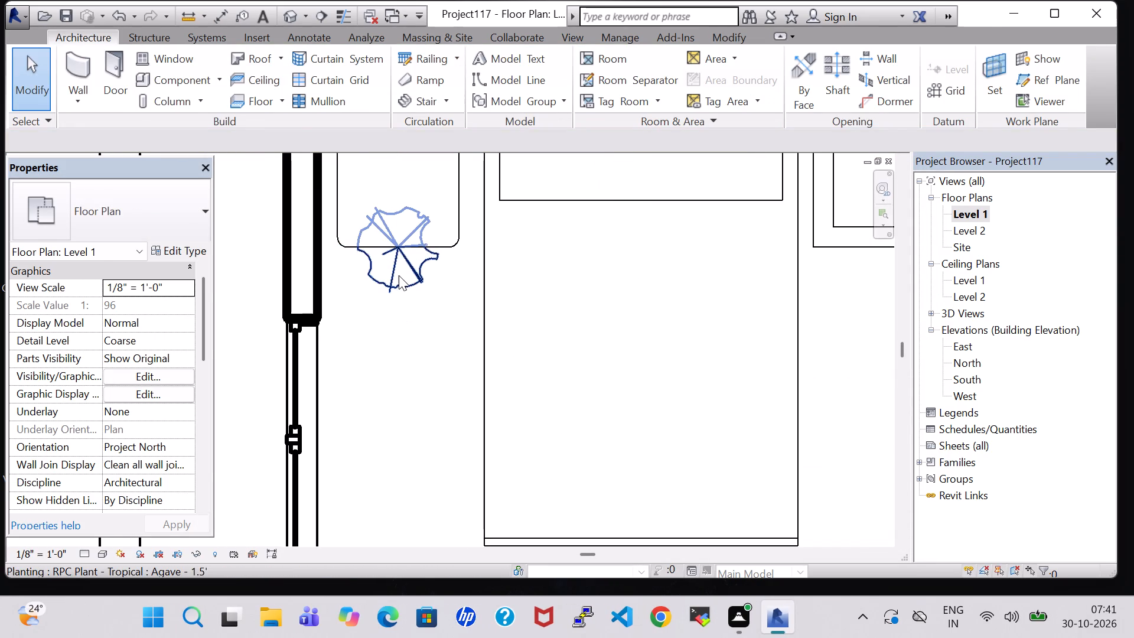
{"action": "left_click", "coordinate": [399, 275]}
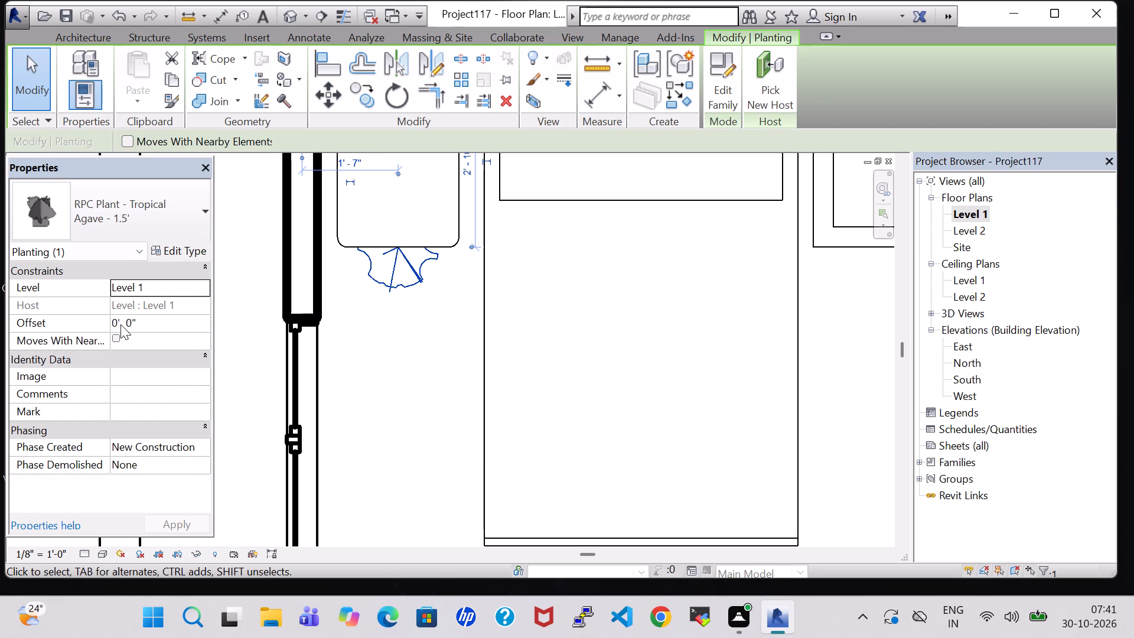
{"action": "left_click", "coordinate": [120, 324]}
{"action": "key", "text": "Left"}
{"action": "key", "text": "BackSpace"}
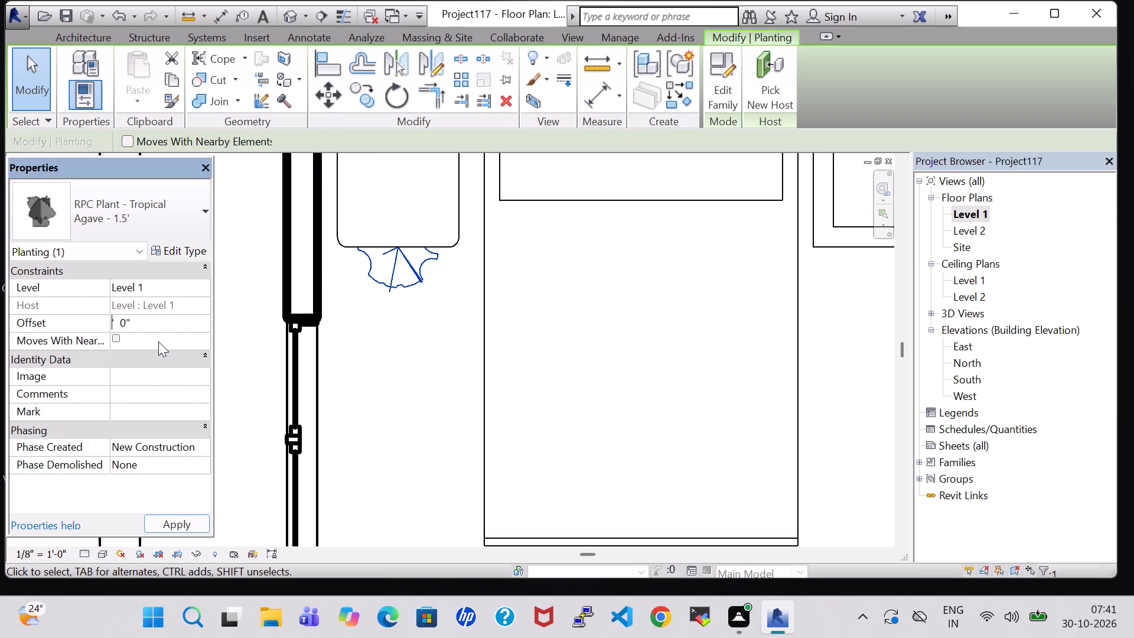
{"action": "key", "text": "2"}
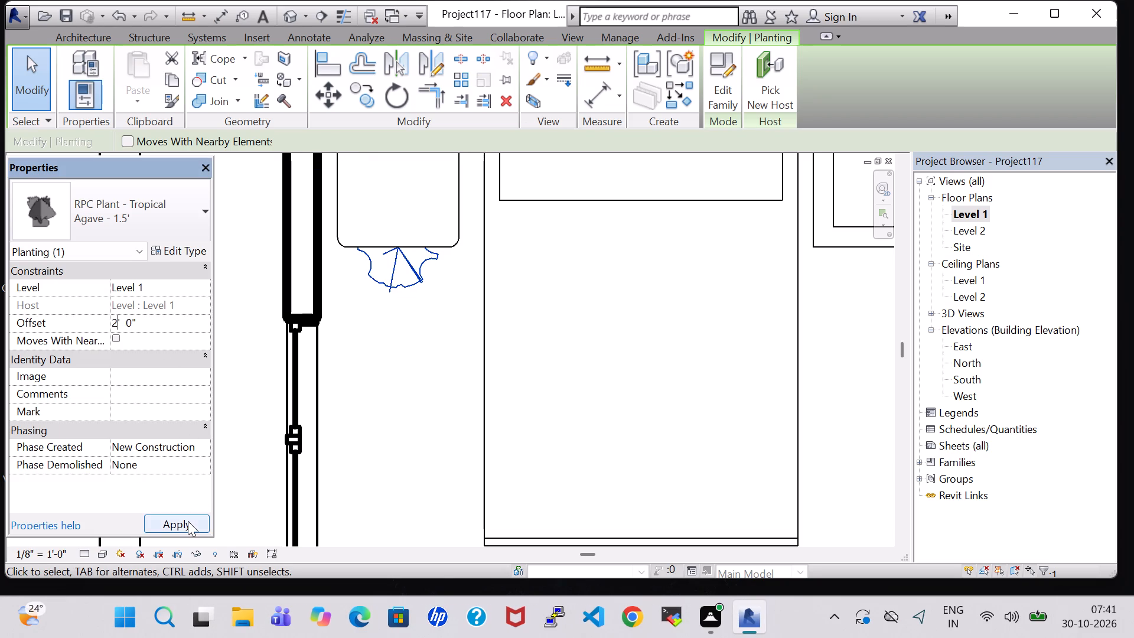
{"action": "left_click", "coordinate": [188, 521]}
Nudge the agave plant north until it sits centred on the end table.
{"action": "key", "text": "Up"}
{"action": "key", "text": "Up"}
{"action": "key", "text": "Up"}
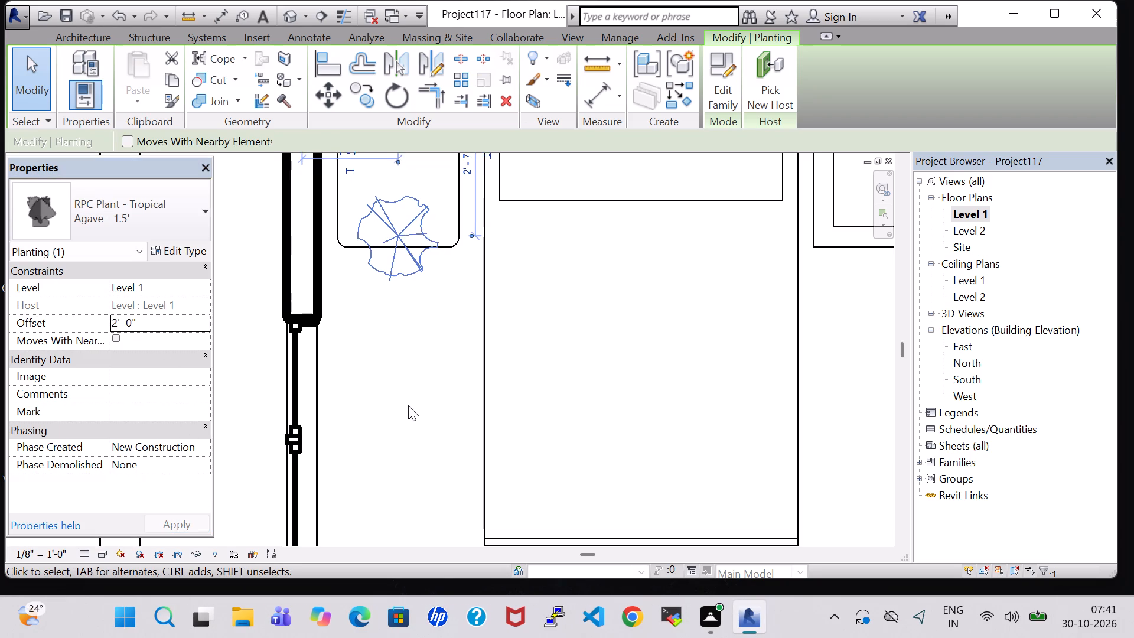
{"action": "key", "text": "Up"}
{"action": "key", "text": "Up"}
{"action": "key", "text": "Up"}
{"action": "key", "text": "Up"}
{"action": "key", "text": "Up"}
{"action": "key", "text": "Up"}
{"action": "key", "text": "Up"}
{"action": "key", "text": "Up"}
{"action": "key", "text": "Up"}
{"action": "key", "text": "Up"}
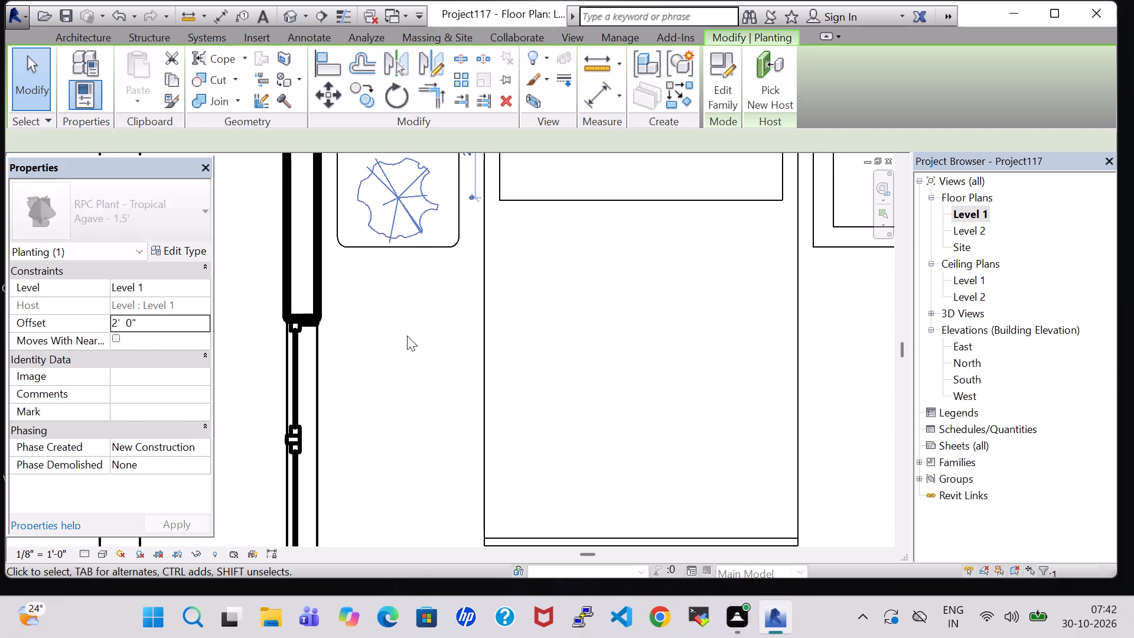
{"action": "key", "text": "Up"}
{"action": "key", "text": "Up"}
{"action": "key", "text": "Up"}
Set the Height of the Table-End 24" x 24" type under the plant to 2' 0".
{"action": "middle_click_drag", "start_coordinate": [414, 308], "coordinate": [379, 389]}
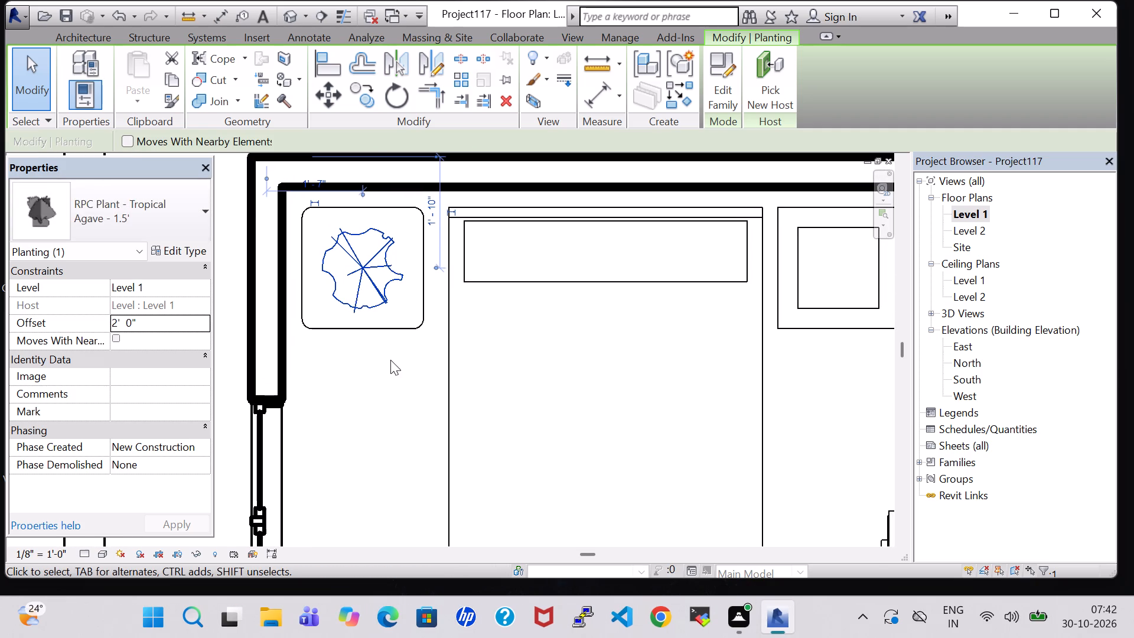
{"action": "left_click", "coordinate": [399, 329]}
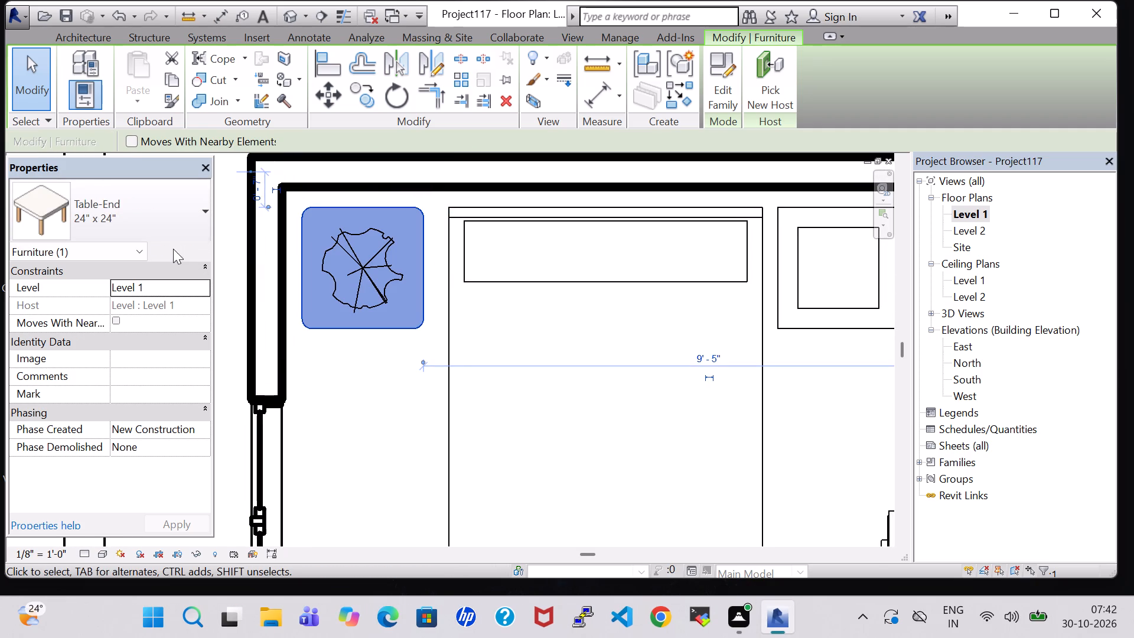
{"action": "left_click", "coordinate": [173, 249]}
{"action": "left_click", "coordinate": [410, 306]}
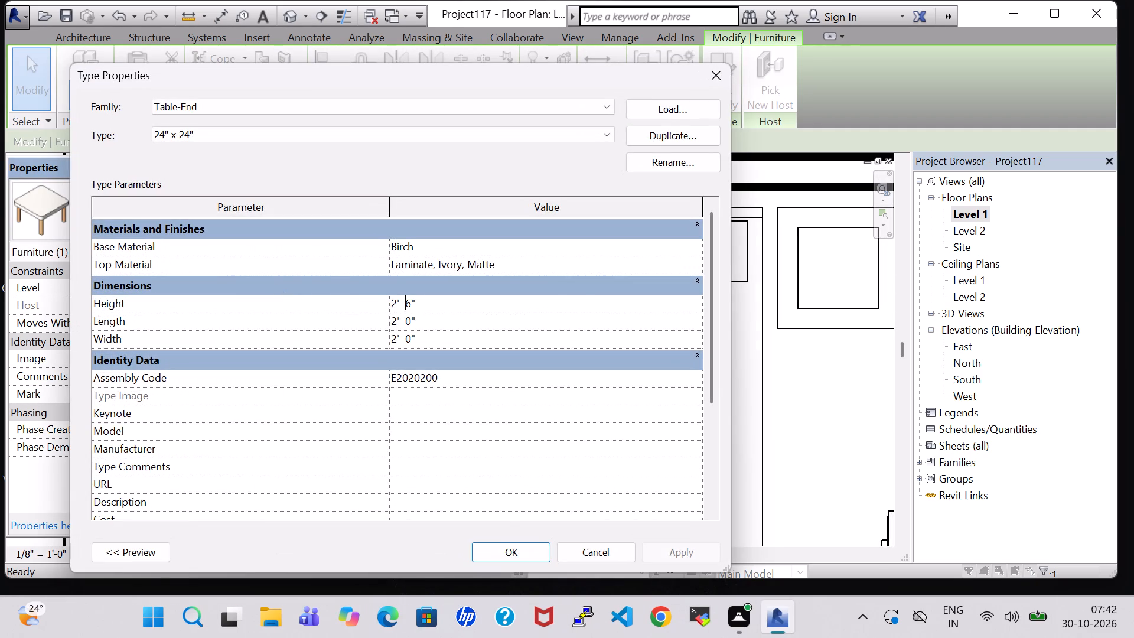
{"action": "left_click", "coordinate": [410, 306]}
{"action": "key", "text": "BackSpace"}
{"action": "key", "text": "0"}
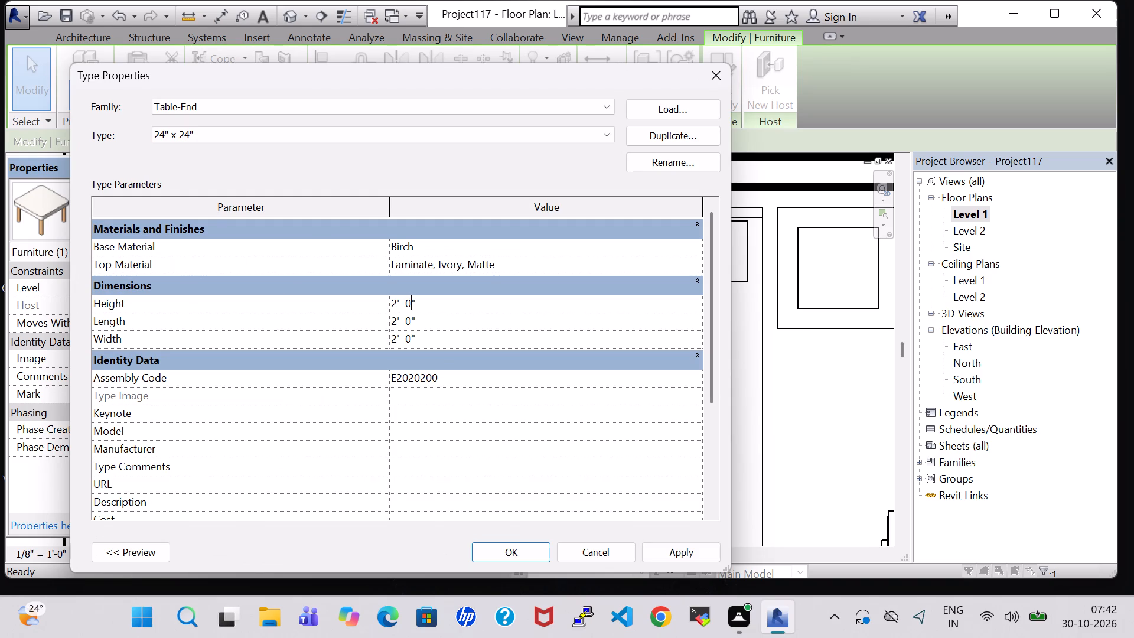
{"action": "left_click", "coordinate": [513, 551]}
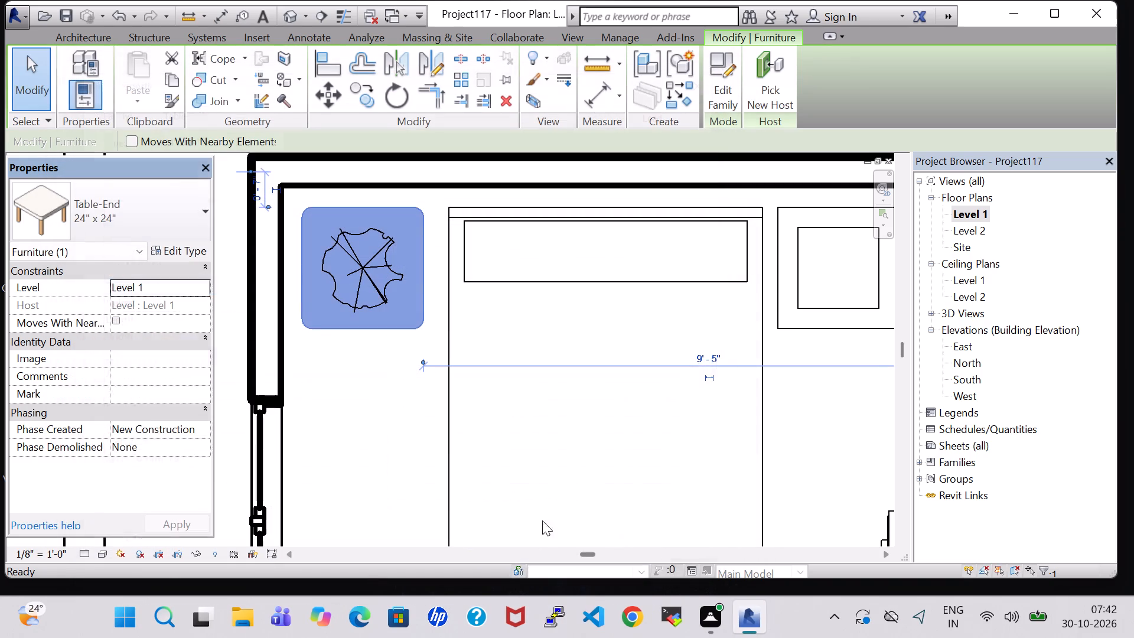
{"action": "left_click", "coordinate": [359, 412]}
Examine the bedroom furniture and the plant on its end table in the 3D view.
{"action": "scroll", "coordinate": [359, 412], "scroll_direction": "down", "scroll_amount": 5}
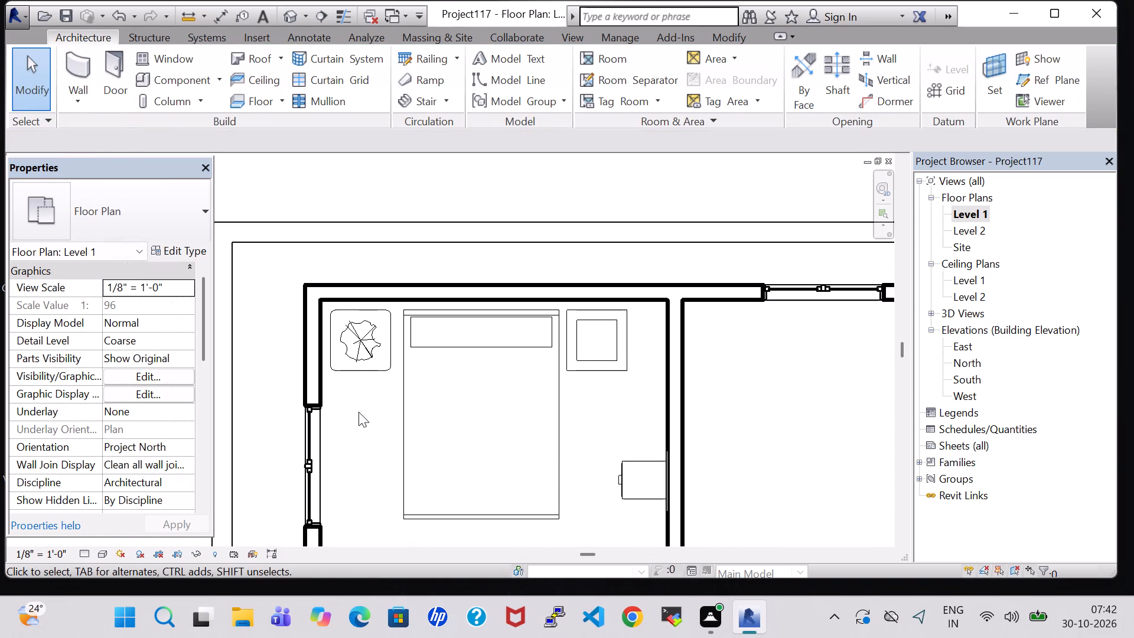
{"action": "left_click", "coordinate": [297, 16]}
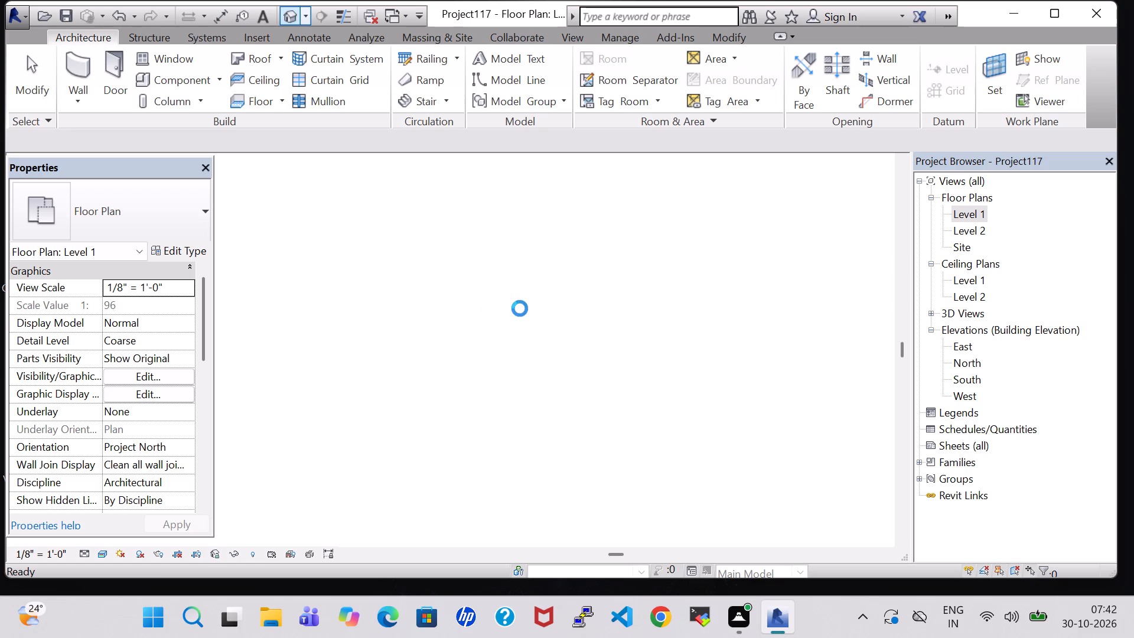
{"action": "scroll", "coordinate": [327, 261], "scroll_direction": "up", "scroll_amount": 2}
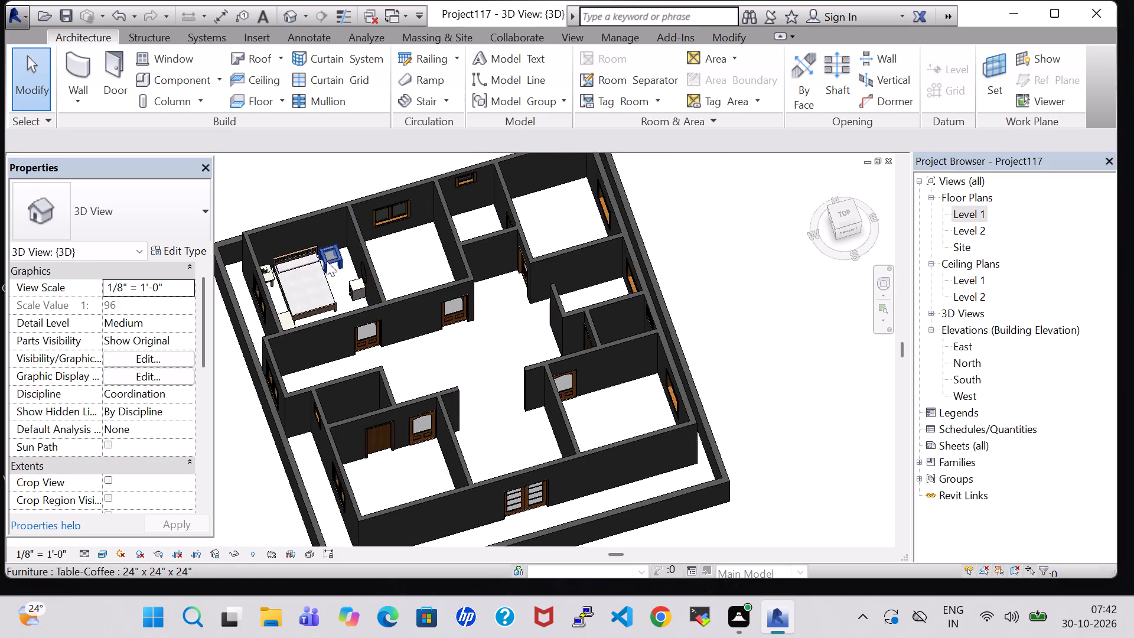
{"action": "scroll", "coordinate": [327, 261], "scroll_direction": "up", "scroll_amount": 3}
{"action": "middle_click_drag", "start_coordinate": [499, 258], "coordinate": [457, 328]}
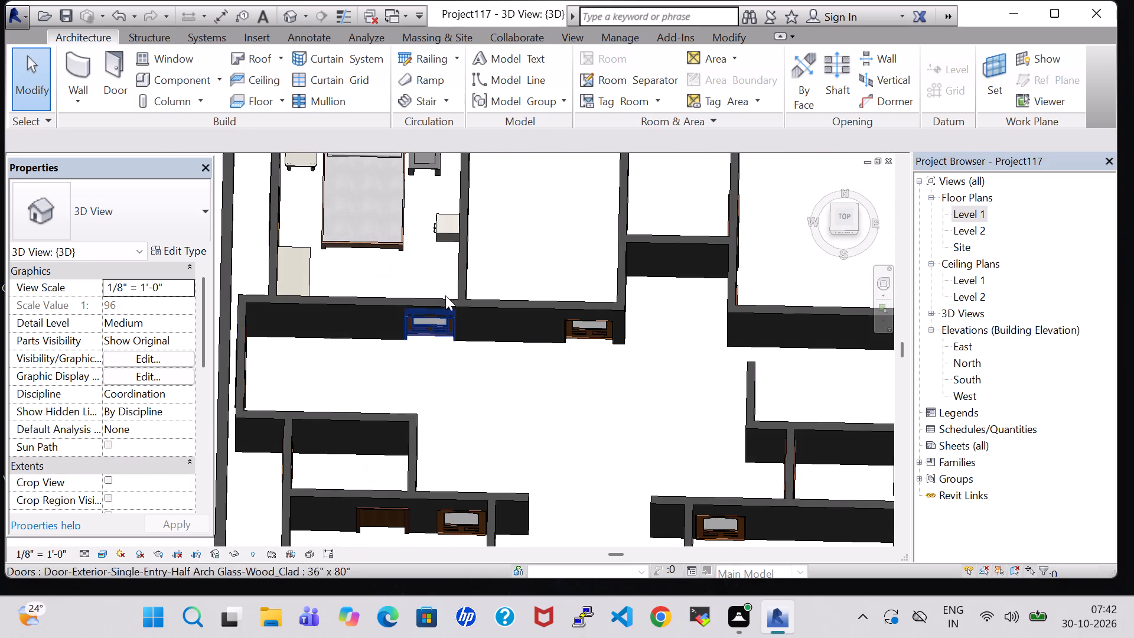
{"action": "middle_click_drag", "start_coordinate": [431, 243], "coordinate": [335, 266], "text": "shift"}
{"action": "middle_click_drag", "start_coordinate": [581, 204], "coordinate": [449, 388]}
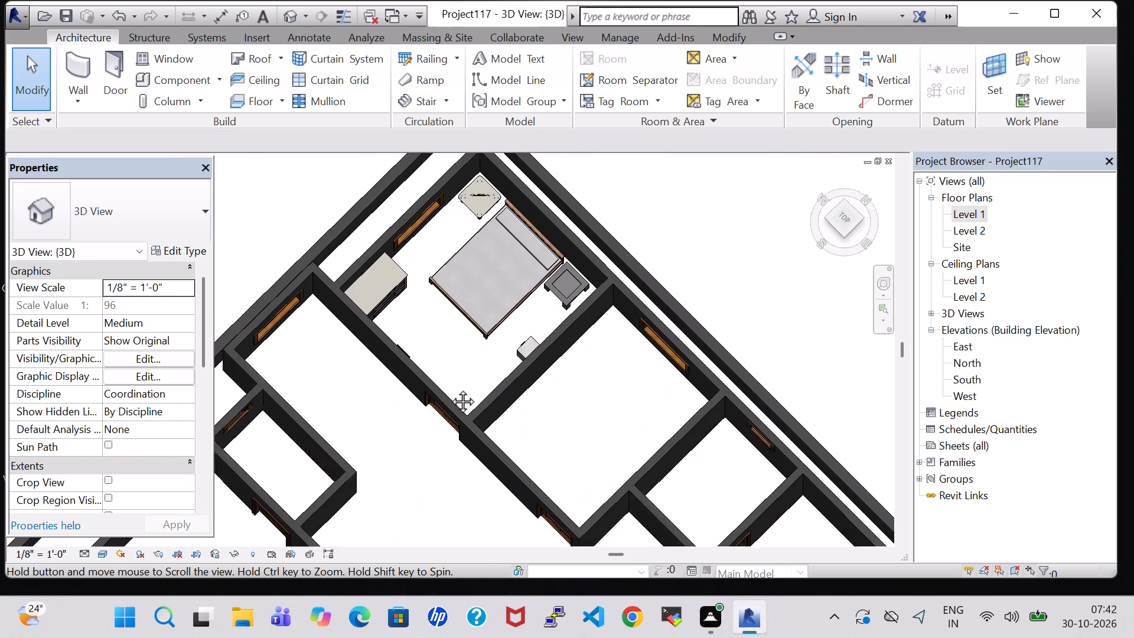
{"action": "middle_click_drag", "start_coordinate": [449, 388], "coordinate": [439, 409]}
{"action": "middle_click_drag", "start_coordinate": [439, 409], "coordinate": [388, 261], "text": "shift"}
{"action": "middle_click_drag", "start_coordinate": [544, 390], "coordinate": [529, 394]}
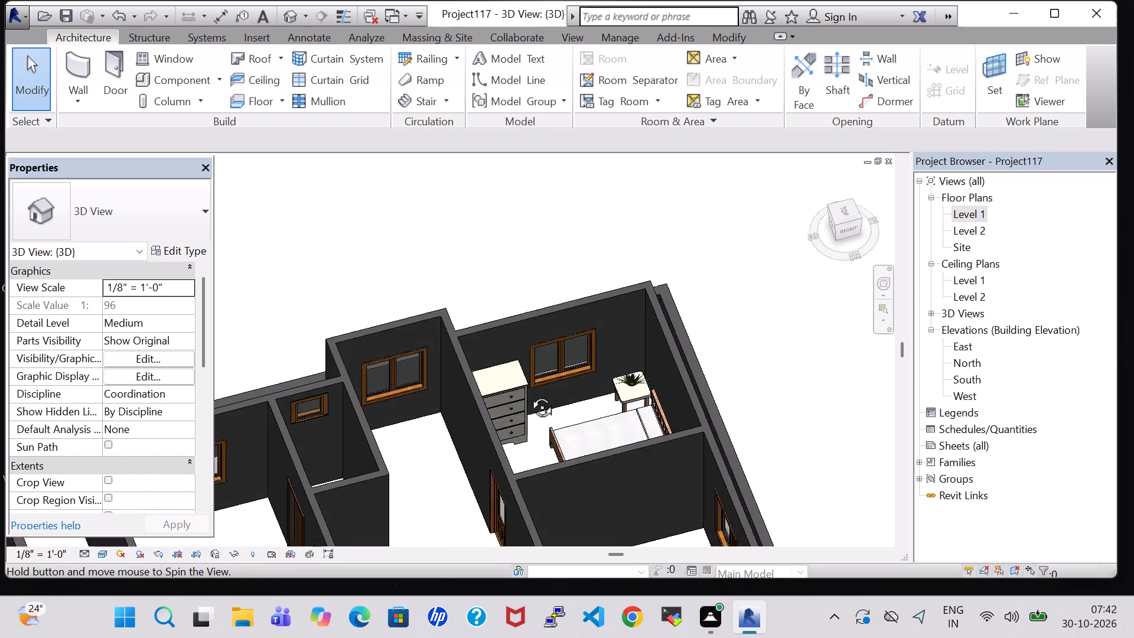
{"action": "middle_click_drag", "start_coordinate": [529, 394], "coordinate": [490, 401]}
Set both the Dresser Material and the Drawer Material of the 48" x 72" x 24" dresser type to Wood - Teak.
{"action": "left_click", "coordinate": [621, 419]}
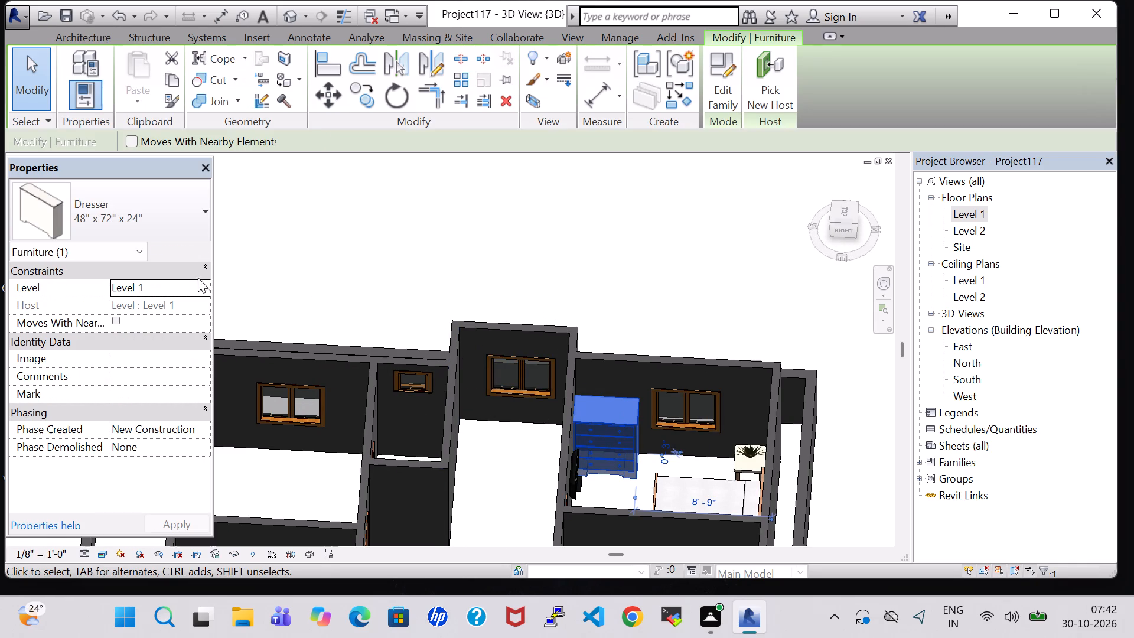
{"action": "left_click", "coordinate": [169, 250]}
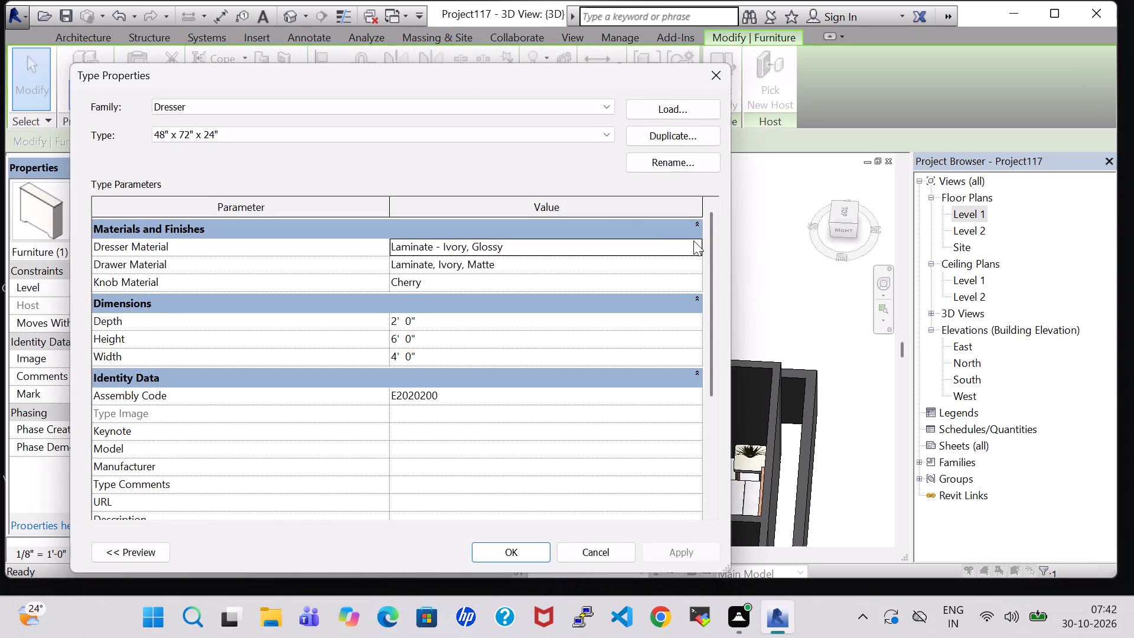
{"action": "left_click", "coordinate": [695, 240]}
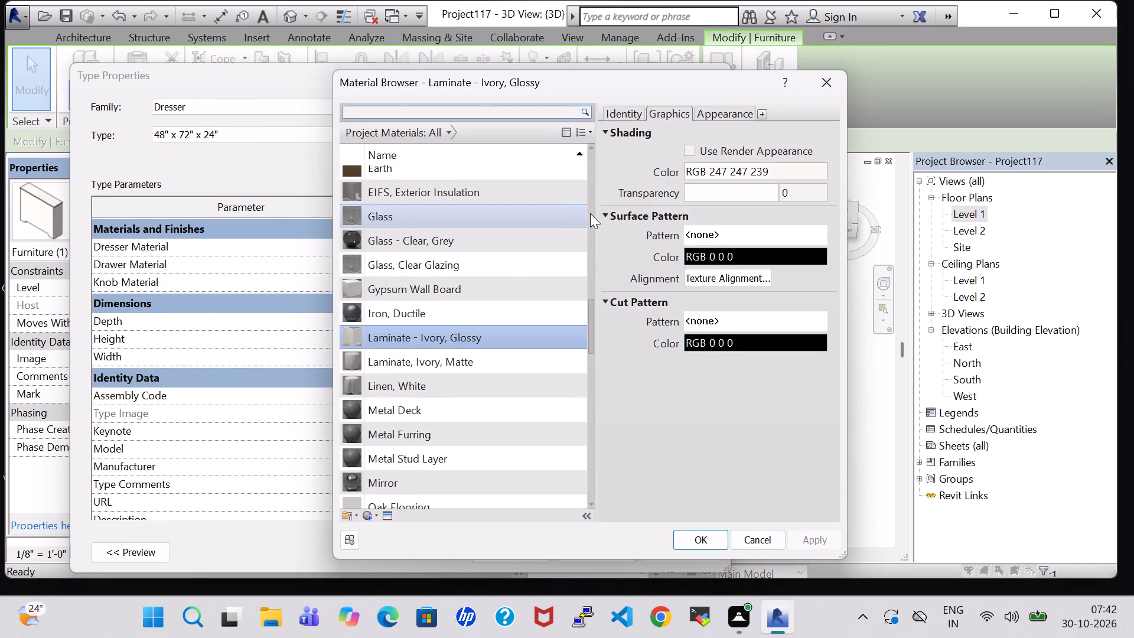
{"action": "left_click_drag", "start_coordinate": [592, 318], "coordinate": [592, 484]}
{"action": "left_click", "coordinate": [494, 496]}
{"action": "left_click", "coordinate": [699, 543]}
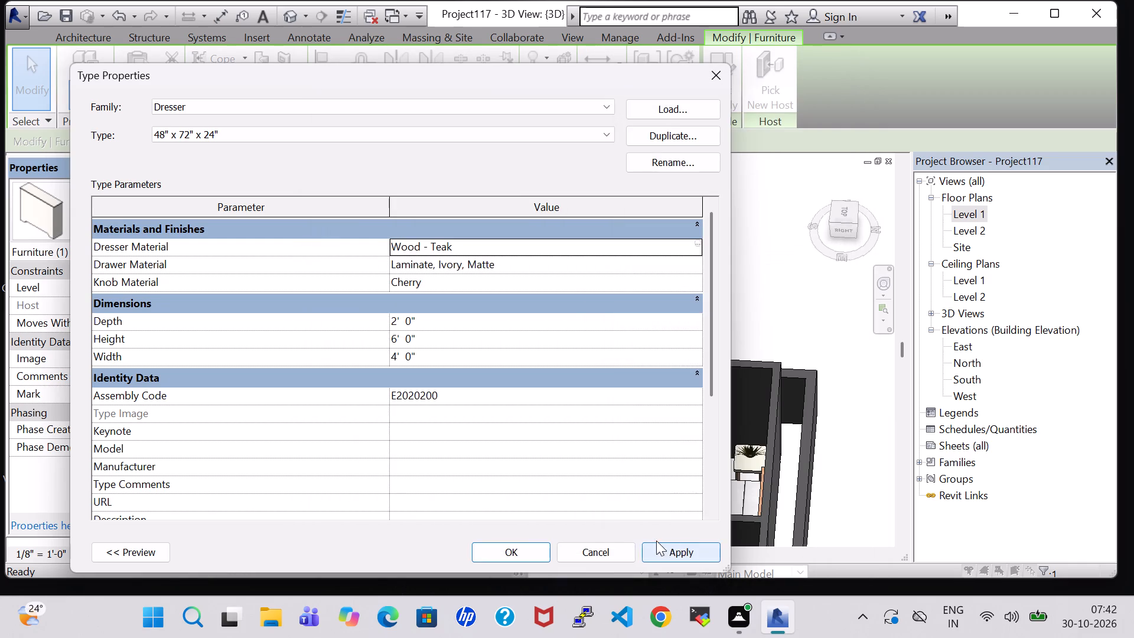
{"action": "left_click", "coordinate": [700, 261]}
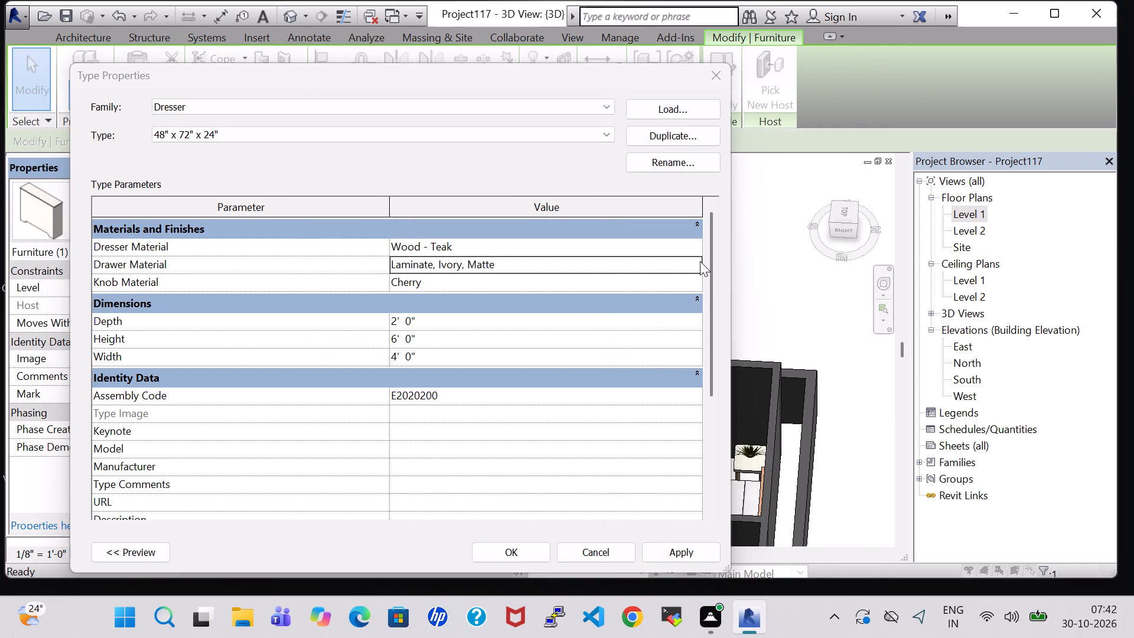
{"action": "left_click_drag", "start_coordinate": [593, 307], "coordinate": [588, 470]}
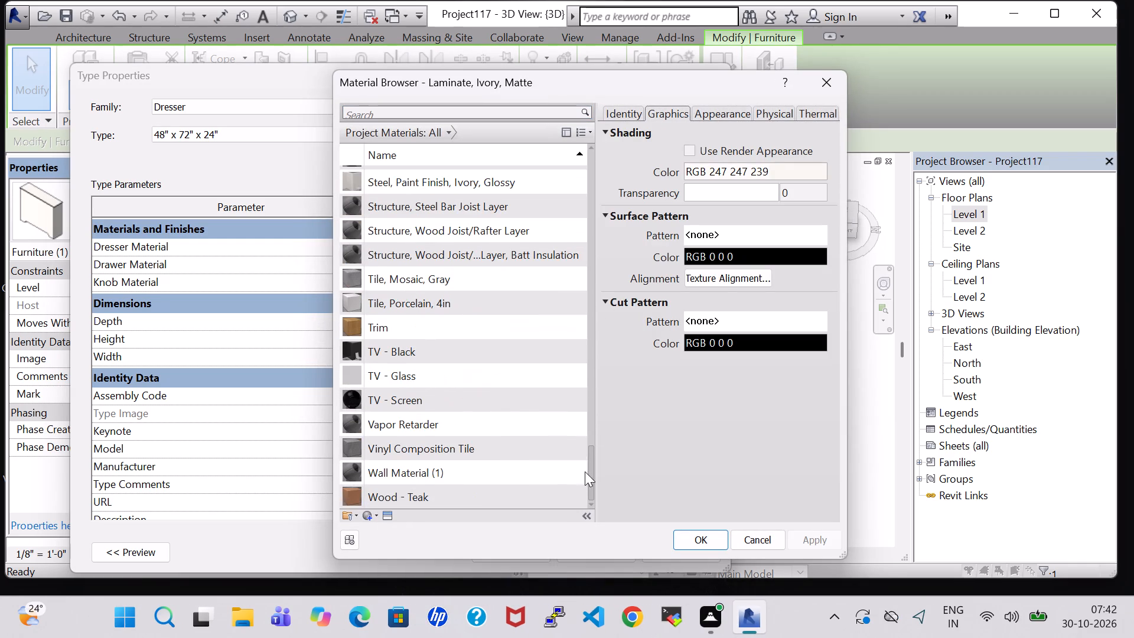
{"action": "left_click", "coordinate": [497, 494]}
{"action": "left_click", "coordinate": [705, 546]}
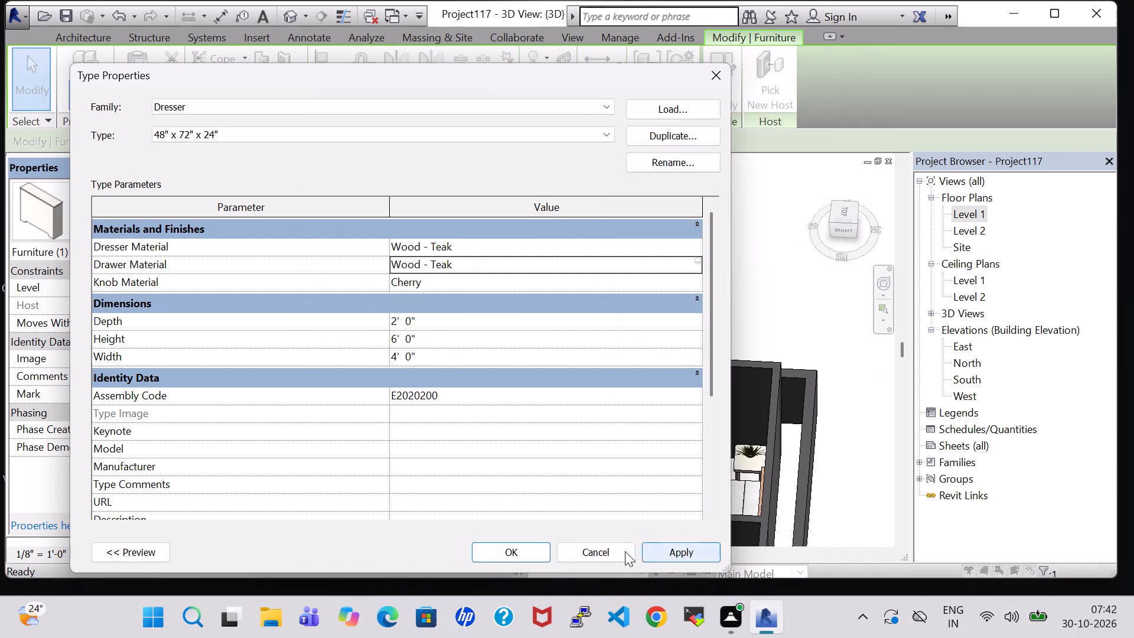
{"action": "left_click", "coordinate": [536, 553]}
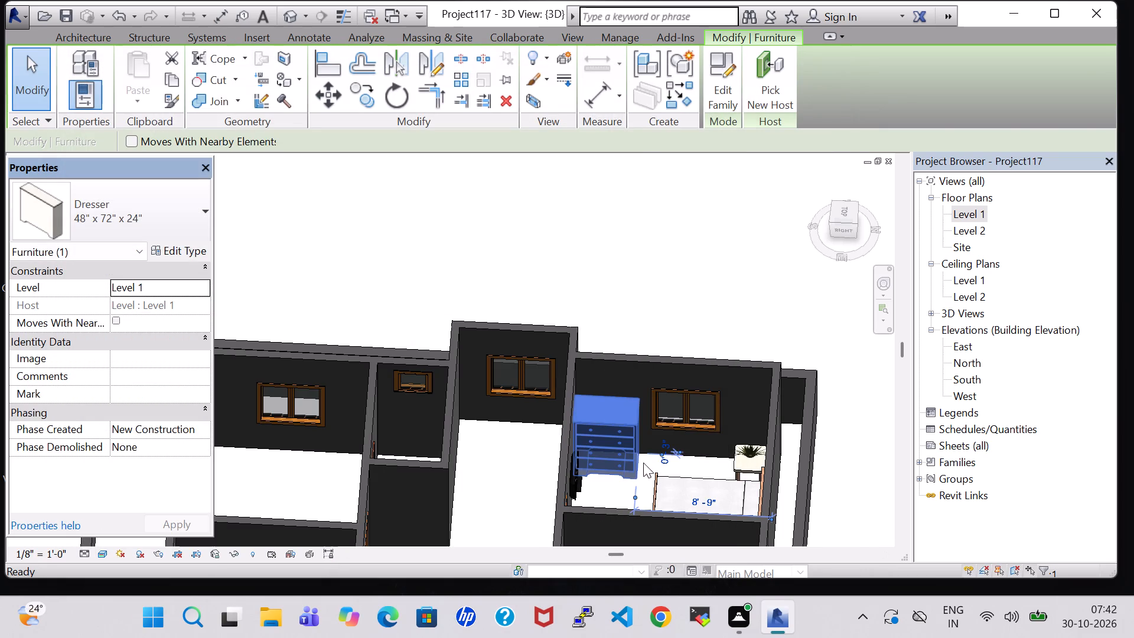
{"action": "left_click", "coordinate": [611, 485]}
Nudge the dresser two increments along the west wall towards the window, away from the TV wall.
{"action": "scroll", "coordinate": [611, 485], "scroll_direction": "up", "scroll_amount": 3}
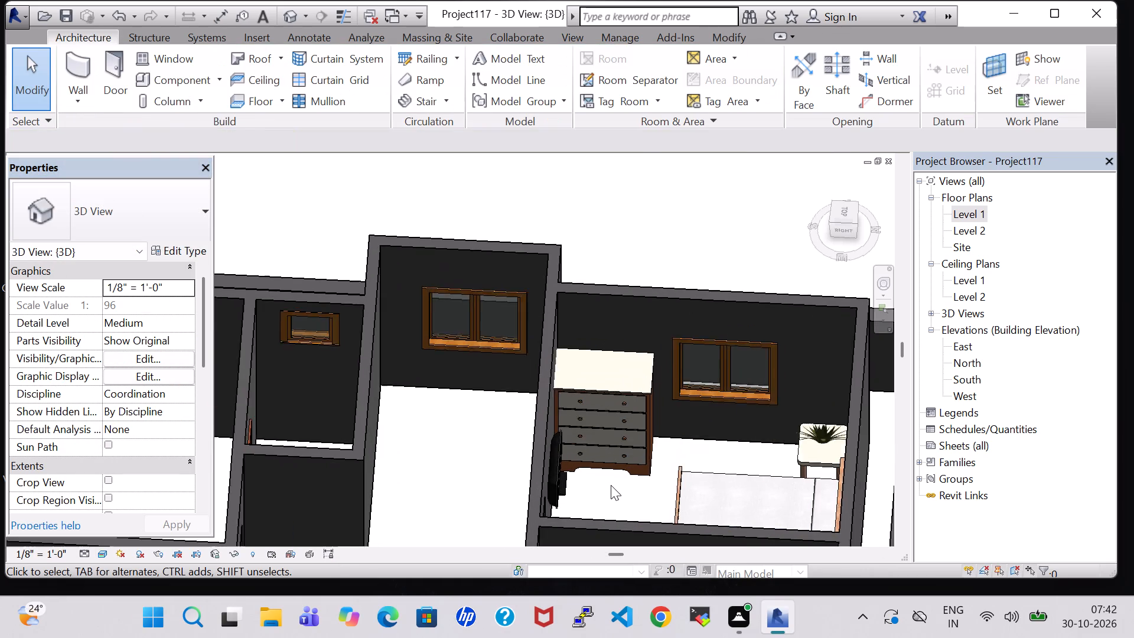
{"action": "scroll", "coordinate": [611, 485], "scroll_direction": "up", "scroll_amount": 4}
{"action": "left_click", "coordinate": [582, 343]}
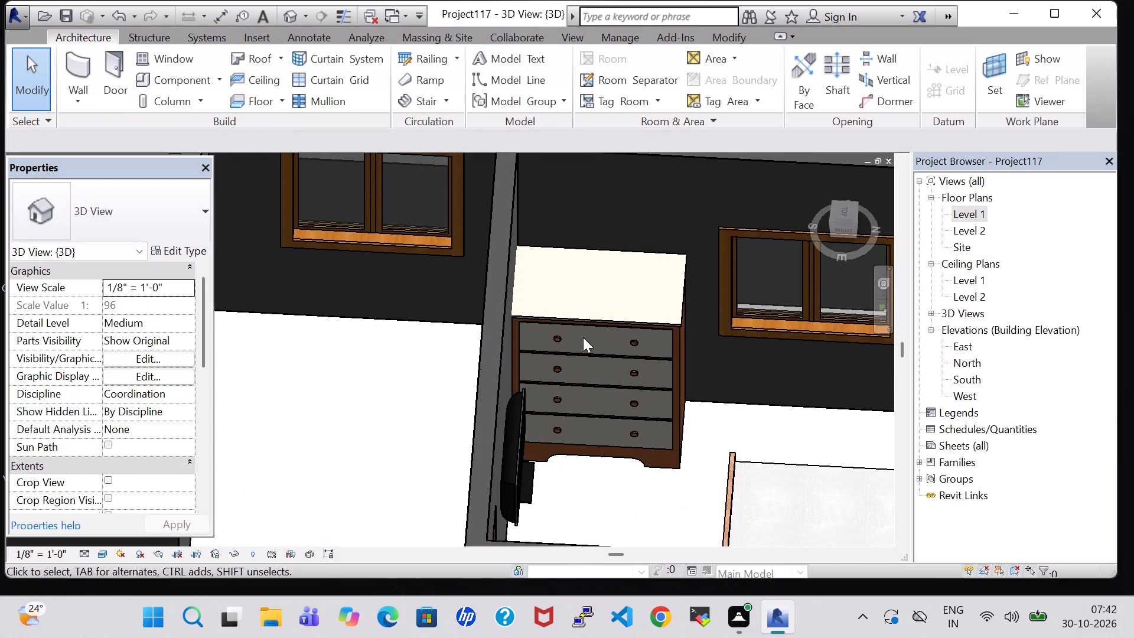
{"action": "left_click", "coordinate": [584, 330]}
{"action": "key", "text": "Right"}
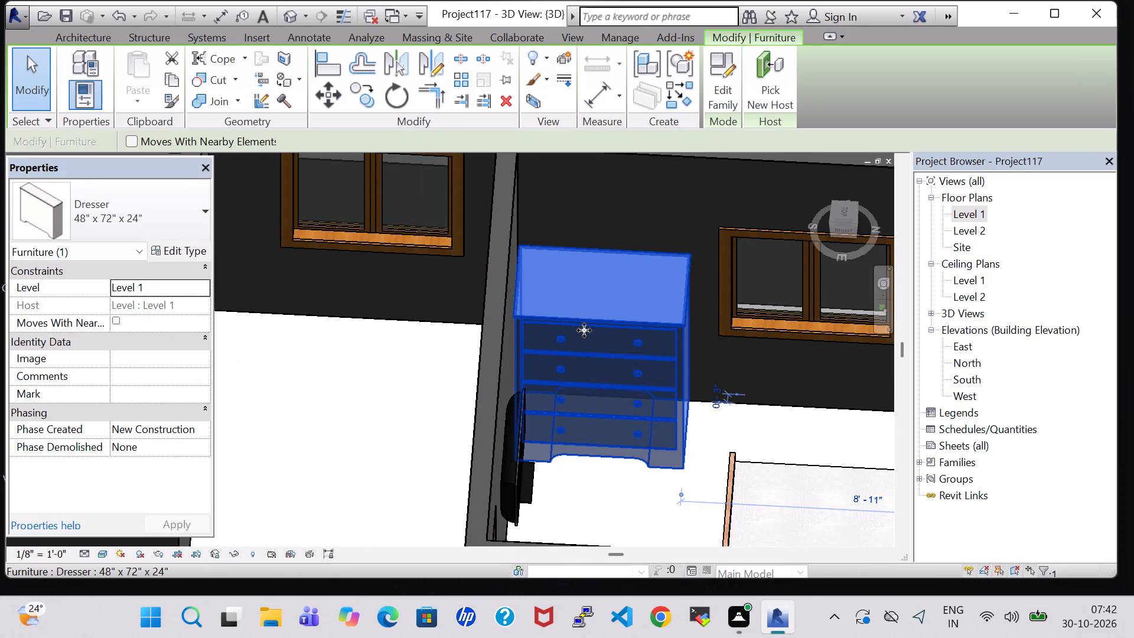
{"action": "key", "text": "Right"}
{"action": "left_click", "coordinate": [579, 487]}
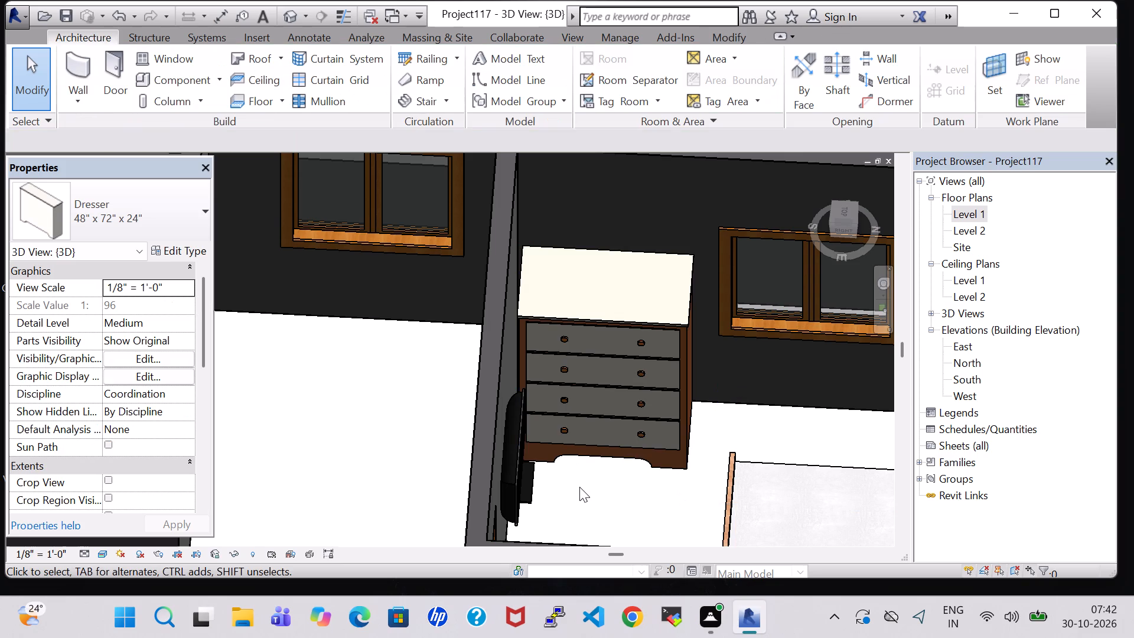
Inspect the bedroom's dresser, TV, bed, coffee table and bedside furniture from several angles in the 3D view.
{"action": "middle_click_drag", "start_coordinate": [579, 487], "coordinate": [534, 449], "text": "shift"}
{"action": "middle_click_drag", "start_coordinate": [569, 444], "coordinate": [392, 295]}
{"action": "middle_click", "coordinate": [392, 294]}
{"action": "middle_click_drag", "start_coordinate": [475, 349], "coordinate": [445, 272]}
{"action": "middle_click_drag", "start_coordinate": [449, 271], "coordinate": [439, 392], "text": "shift"}
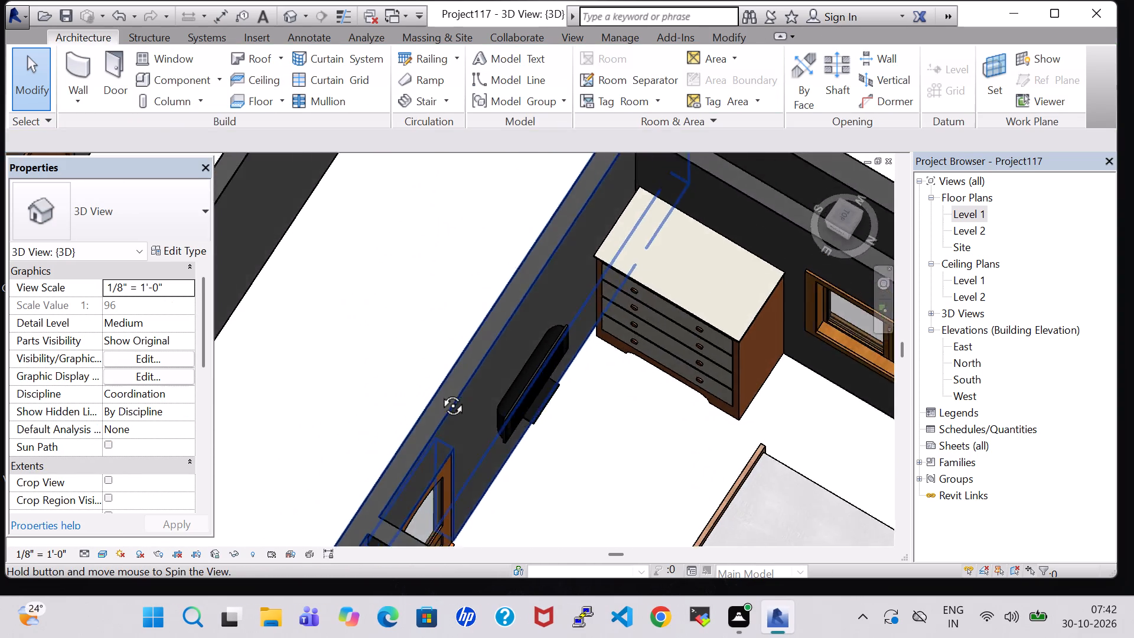
{"action": "middle_click_drag", "start_coordinate": [439, 392], "coordinate": [518, 400], "text": "shift"}
{"action": "middle_click_drag", "start_coordinate": [434, 249], "coordinate": [510, 262], "text": "shift"}
{"action": "middle_click_drag", "start_coordinate": [335, 224], "coordinate": [842, 484]}
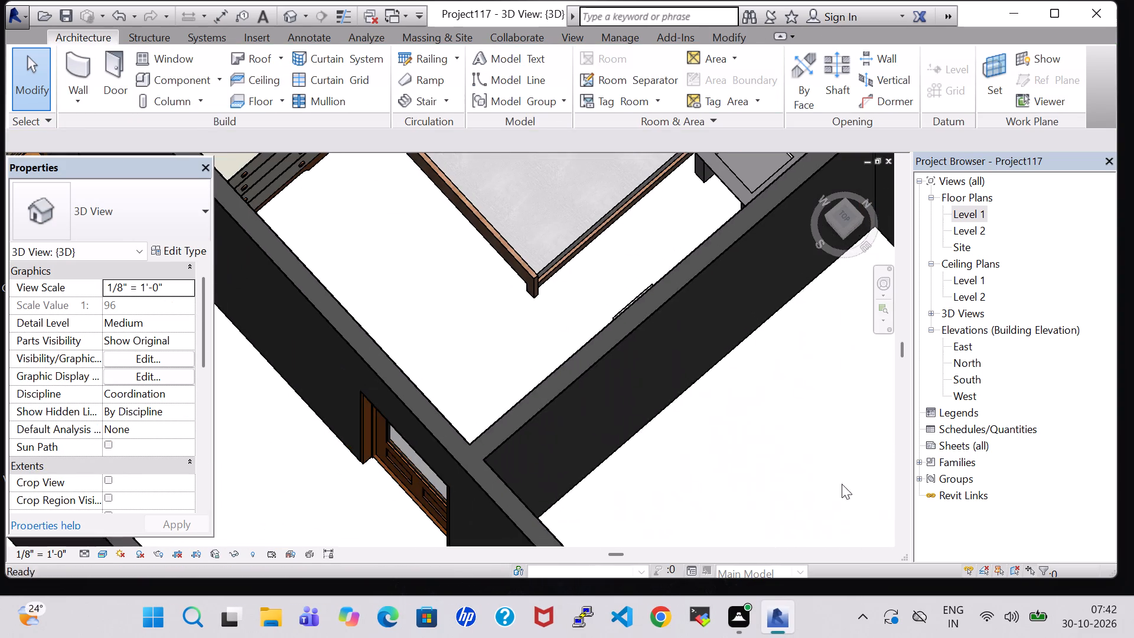
{"action": "middle_click_drag", "start_coordinate": [527, 303], "coordinate": [594, 279]}
{"action": "middle_click_drag", "start_coordinate": [413, 311], "coordinate": [709, 349]}
{"action": "middle_click_drag", "start_coordinate": [434, 362], "coordinate": [530, 340], "text": "shift"}
{"action": "middle_click_drag", "start_coordinate": [292, 490], "coordinate": [545, 332]}
{"action": "middle_click_drag", "start_coordinate": [559, 326], "coordinate": [589, 309]}
{"action": "middle_click_drag", "start_coordinate": [638, 269], "coordinate": [645, 263]}
{"action": "middle_click_drag", "start_coordinate": [571, 421], "coordinate": [571, 399]}
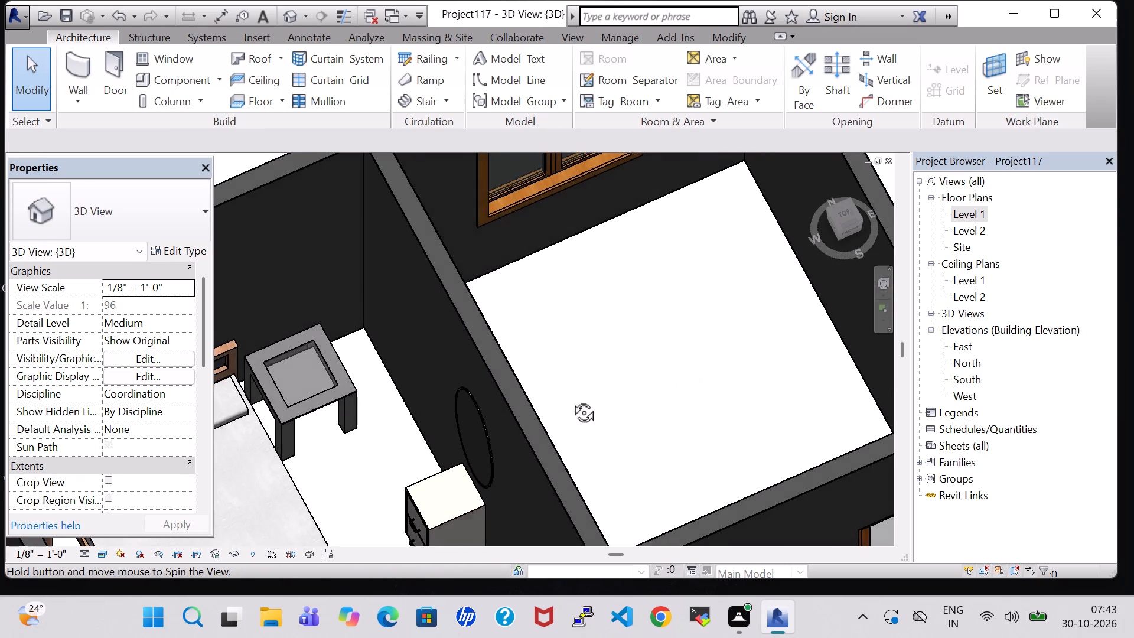
{"action": "middle_click_drag", "start_coordinate": [571, 399], "coordinate": [569, 374]}
{"action": "middle_click_drag", "start_coordinate": [568, 373], "coordinate": [735, 239]}
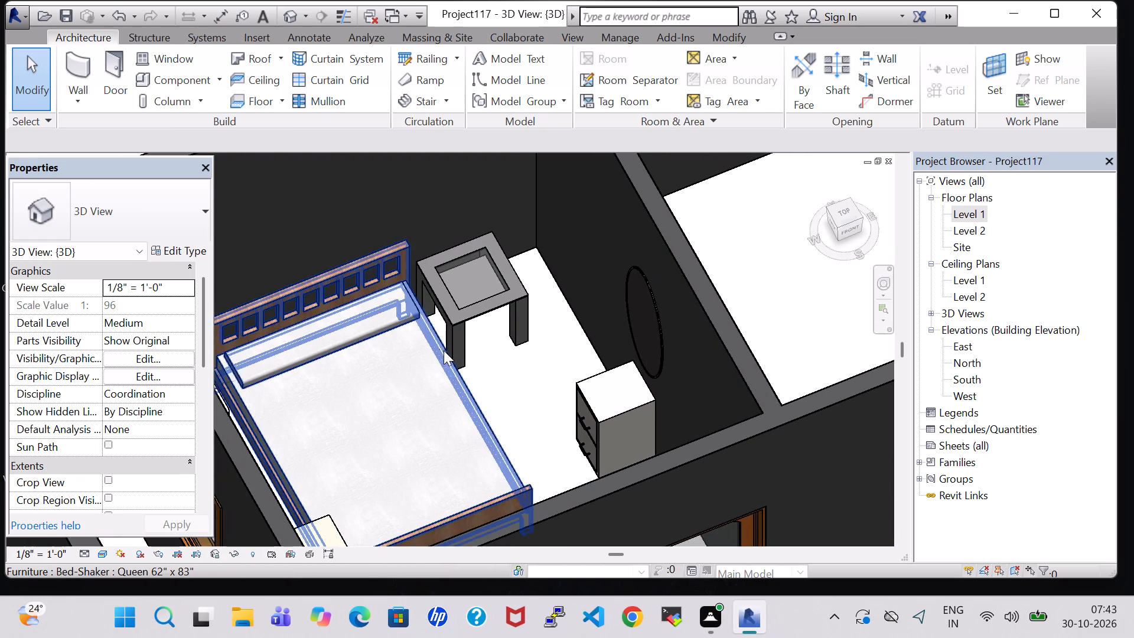
Set the Mattress Material of the bedroom's Bed-Shaker Queen 62" x 83" type to Plywood, Sheathing.
{"action": "left_click", "coordinate": [444, 350]}
{"action": "left_click", "coordinate": [180, 246]}
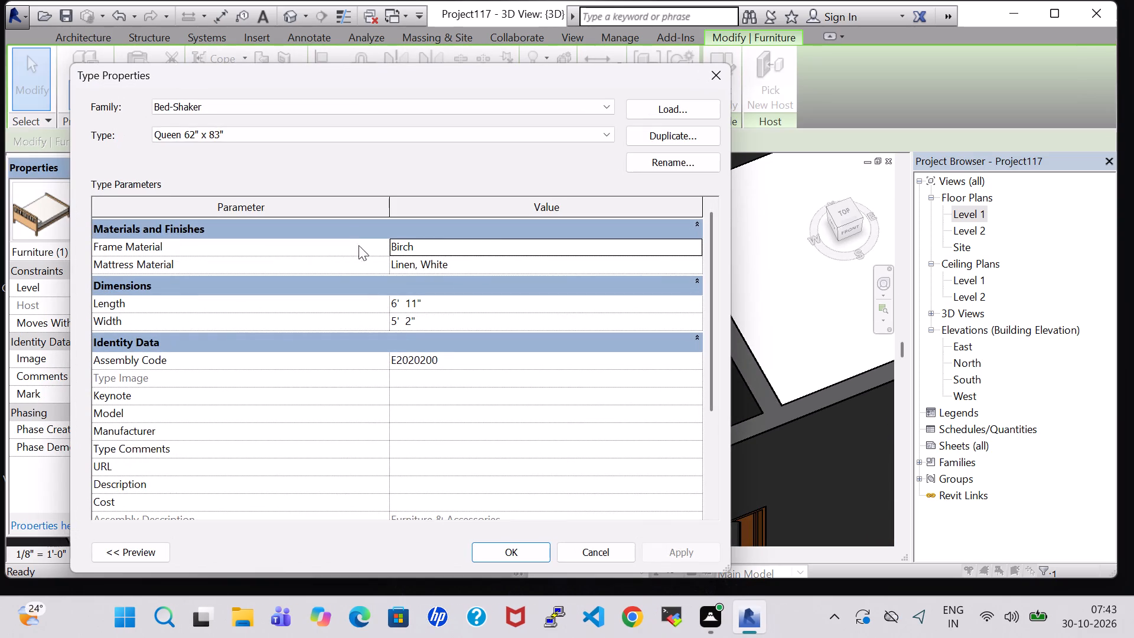
{"action": "left_click", "coordinate": [696, 258]}
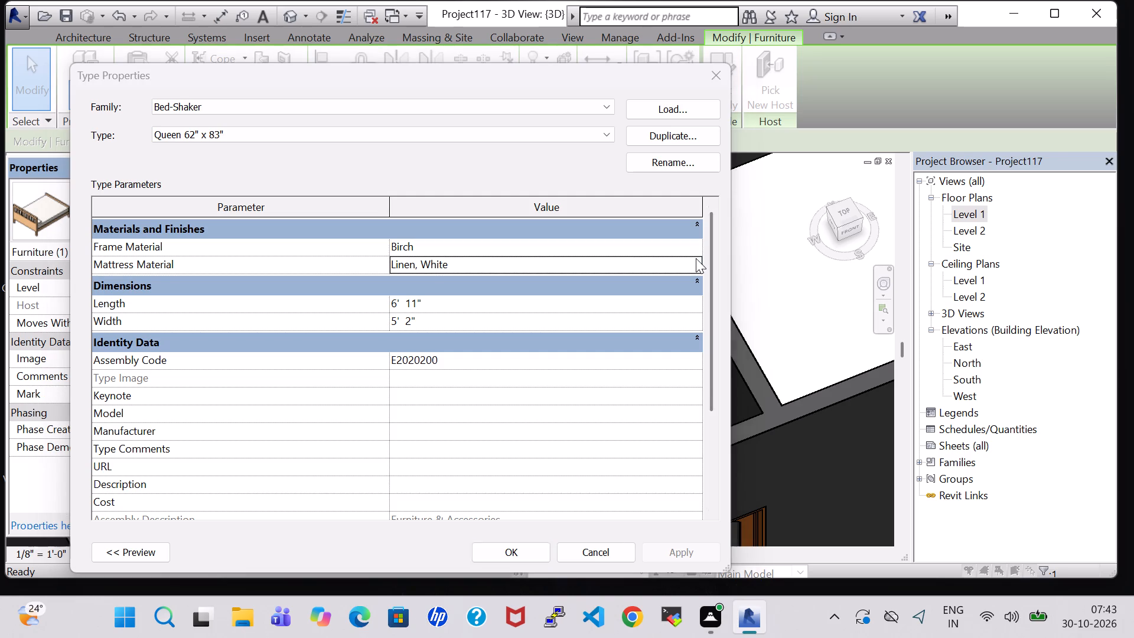
{"action": "scroll", "coordinate": [462, 396], "scroll_direction": "down", "scroll_amount": 1}
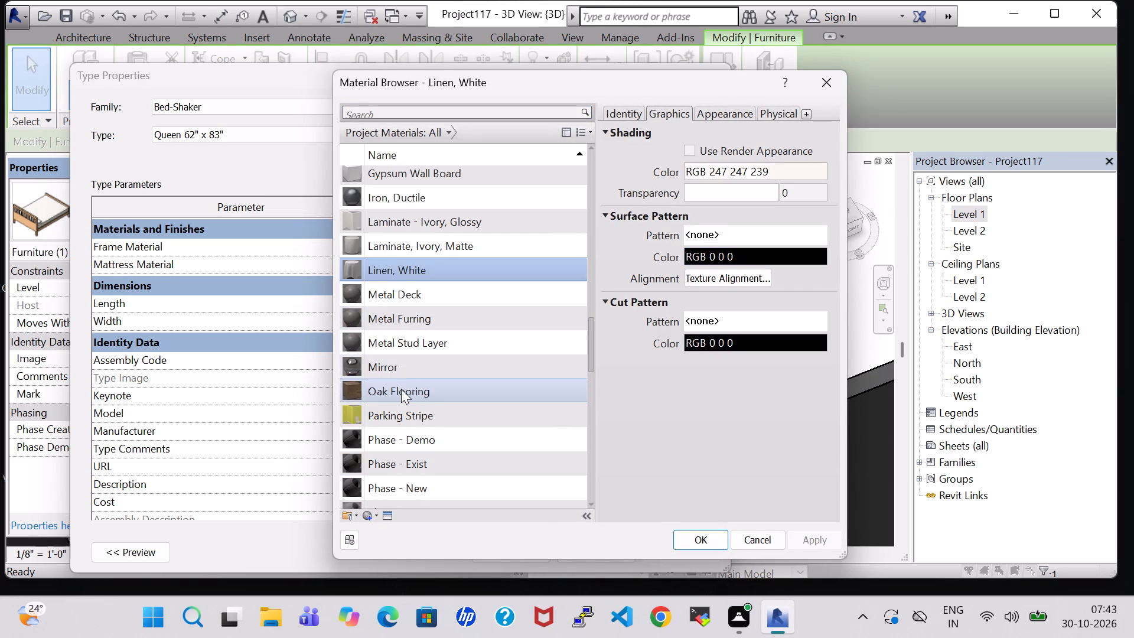
{"action": "scroll", "coordinate": [400, 389], "scroll_direction": "down", "scroll_amount": 4}
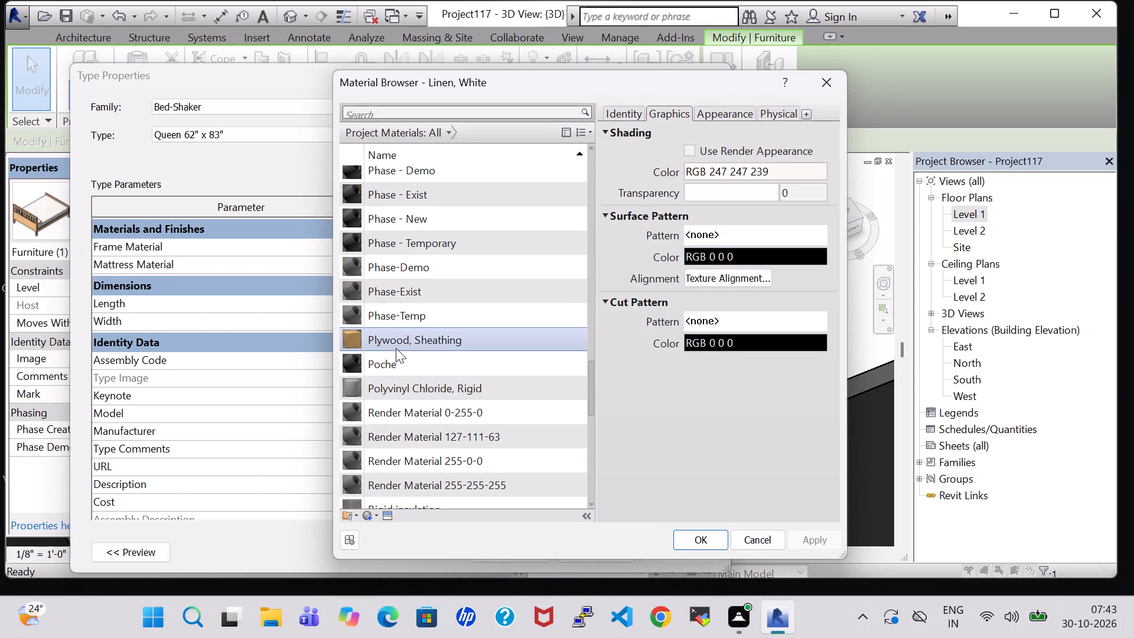
{"action": "left_click", "coordinate": [396, 348]}
{"action": "left_click", "coordinate": [702, 540]}
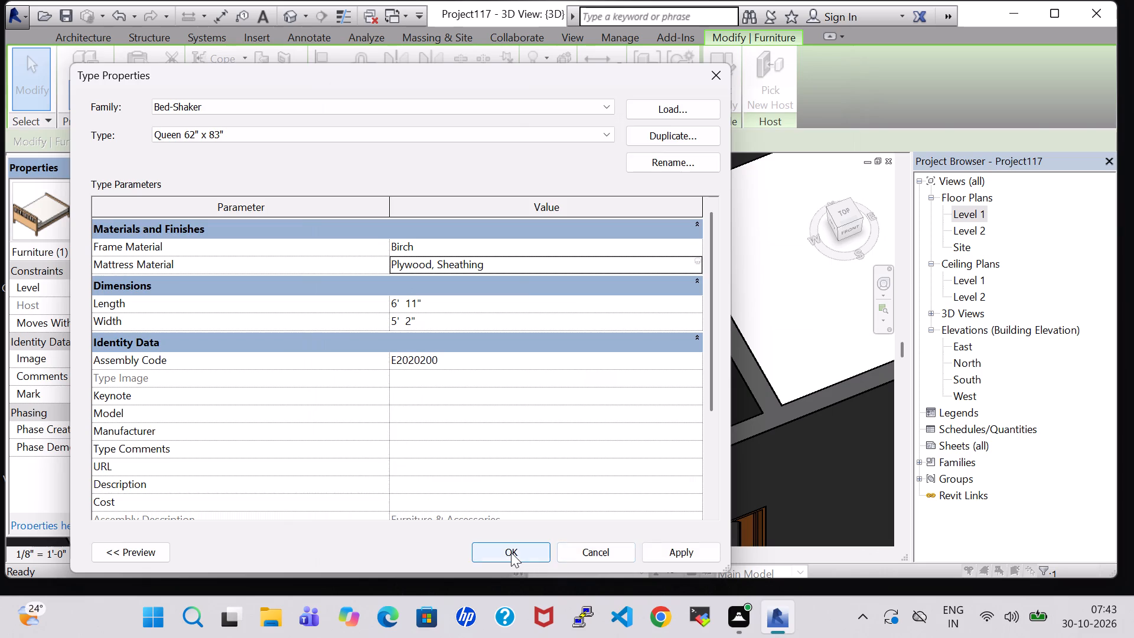
{"action": "left_click", "coordinate": [511, 552]}
{"action": "left_click", "coordinate": [504, 408]}
Examine the bed's mattress finish and the surrounding bedroom furniture from several angles in the 3D view.
{"action": "scroll", "coordinate": [504, 408], "scroll_direction": "down", "scroll_amount": 3}
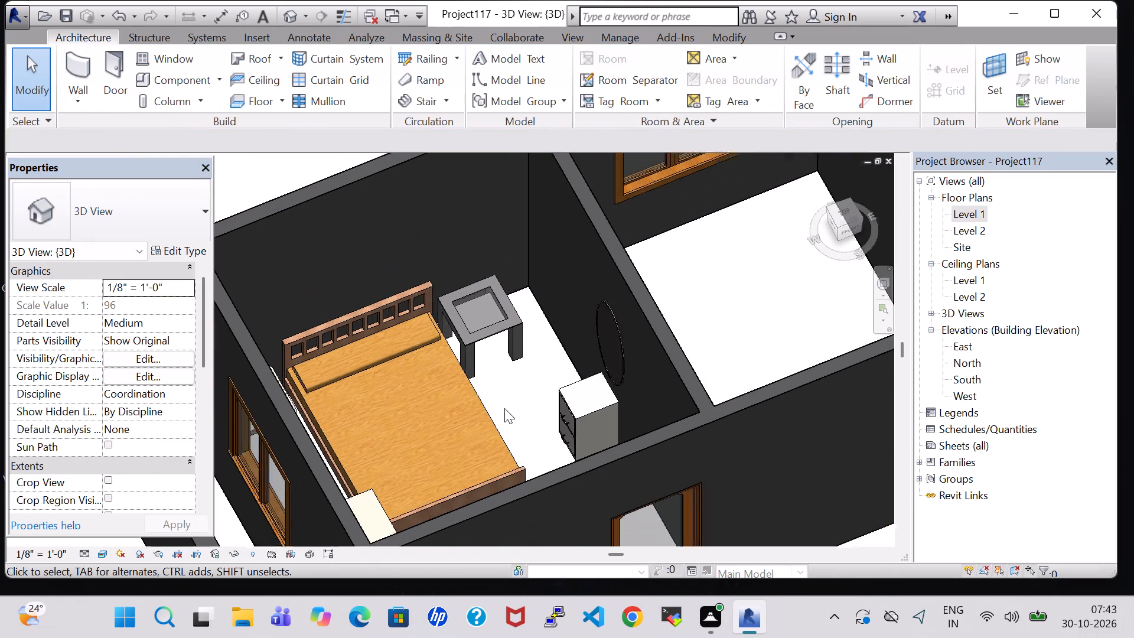
{"action": "scroll", "coordinate": [504, 408], "scroll_direction": "down", "scroll_amount": 1}
{"action": "middle_click_drag", "start_coordinate": [510, 407], "coordinate": [504, 409], "text": "shift"}
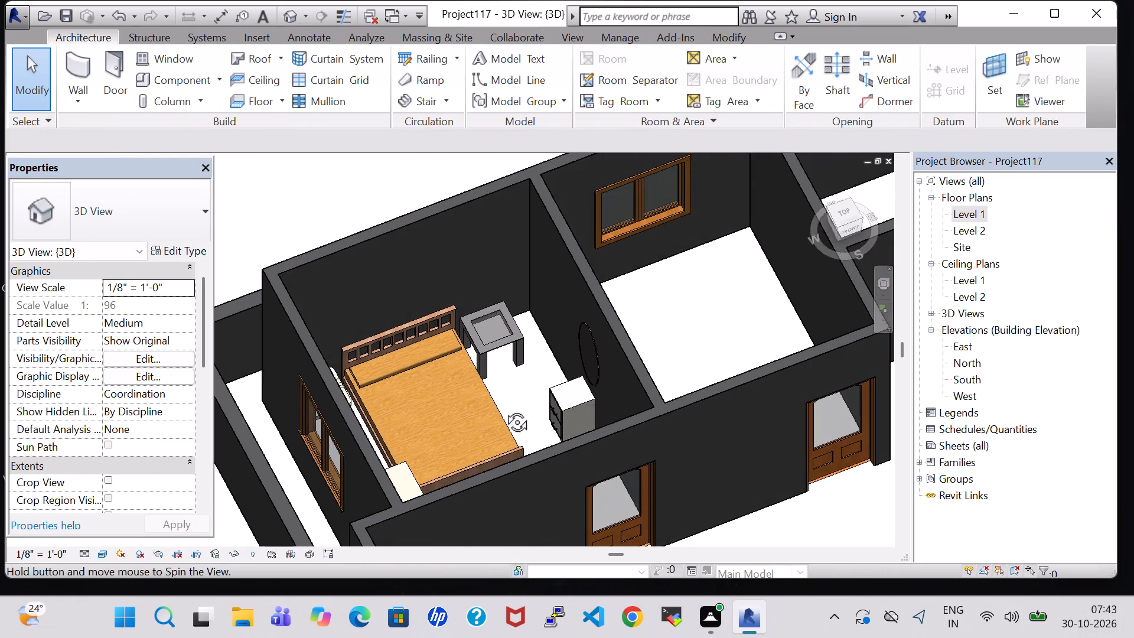
{"action": "middle_click_drag", "start_coordinate": [504, 409], "coordinate": [479, 425], "text": "shift"}
{"action": "scroll", "coordinate": [570, 305], "scroll_direction": "up", "scroll_amount": 4}
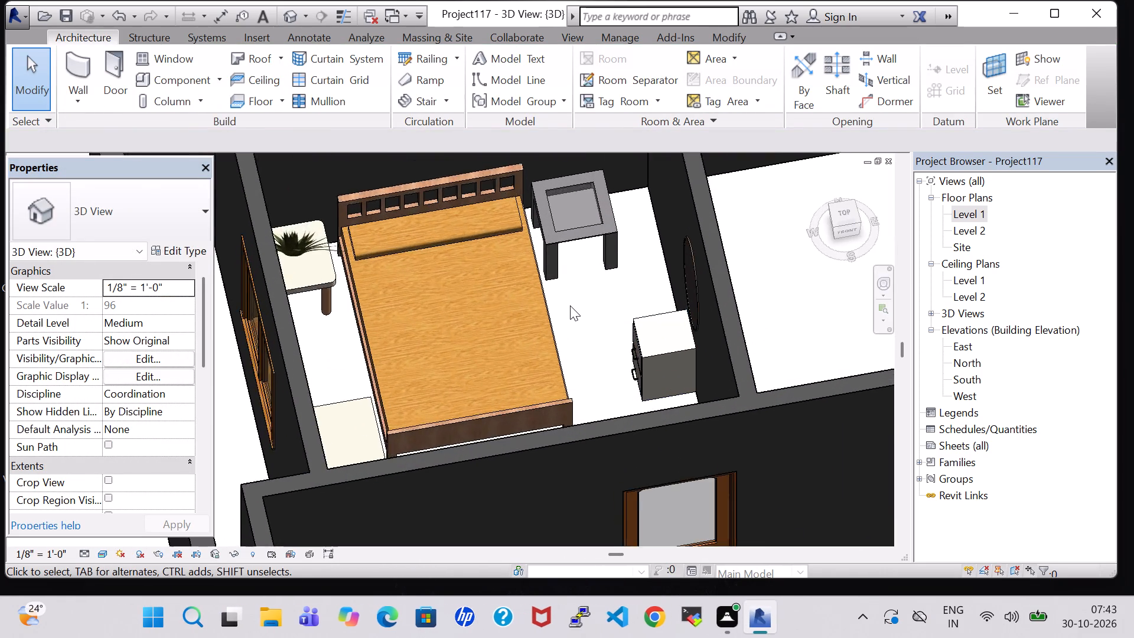
{"action": "scroll", "coordinate": [570, 305], "scroll_direction": "up", "scroll_amount": 1}
{"action": "middle_click", "coordinate": [570, 305], "text": "shift"}
{"action": "middle_click_drag", "start_coordinate": [565, 305], "coordinate": [548, 307], "text": "shift"}
{"action": "scroll", "coordinate": [548, 307], "scroll_direction": "down", "scroll_amount": 3}
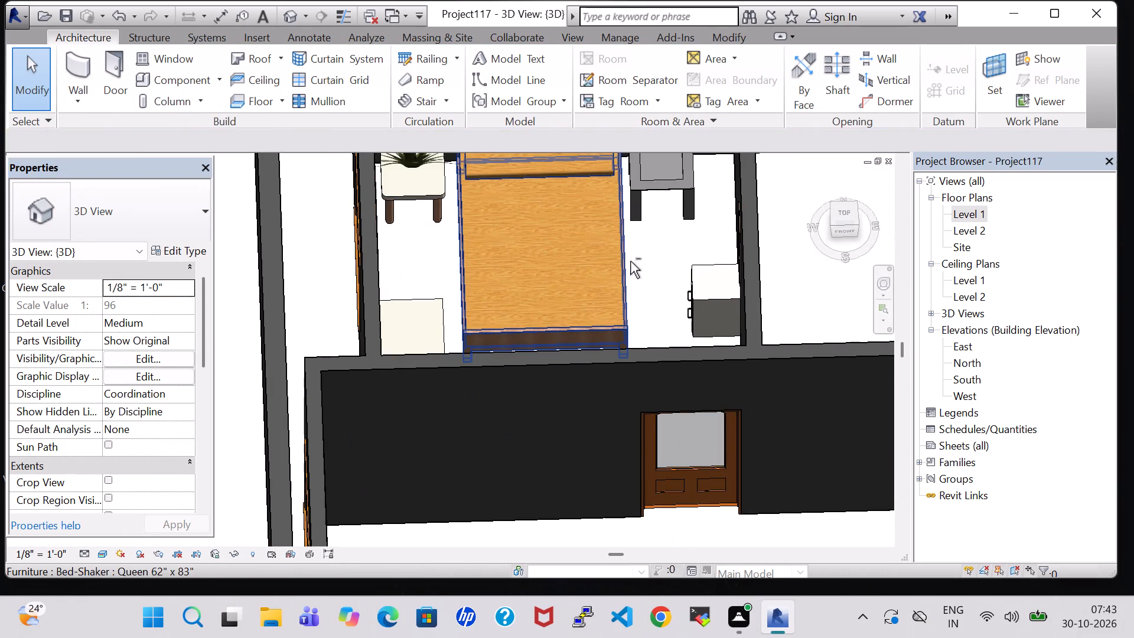
{"action": "middle_click_drag", "start_coordinate": [628, 319], "coordinate": [620, 349], "text": "shift"}
{"action": "middle_click_drag", "start_coordinate": [687, 206], "coordinate": [669, 376]}
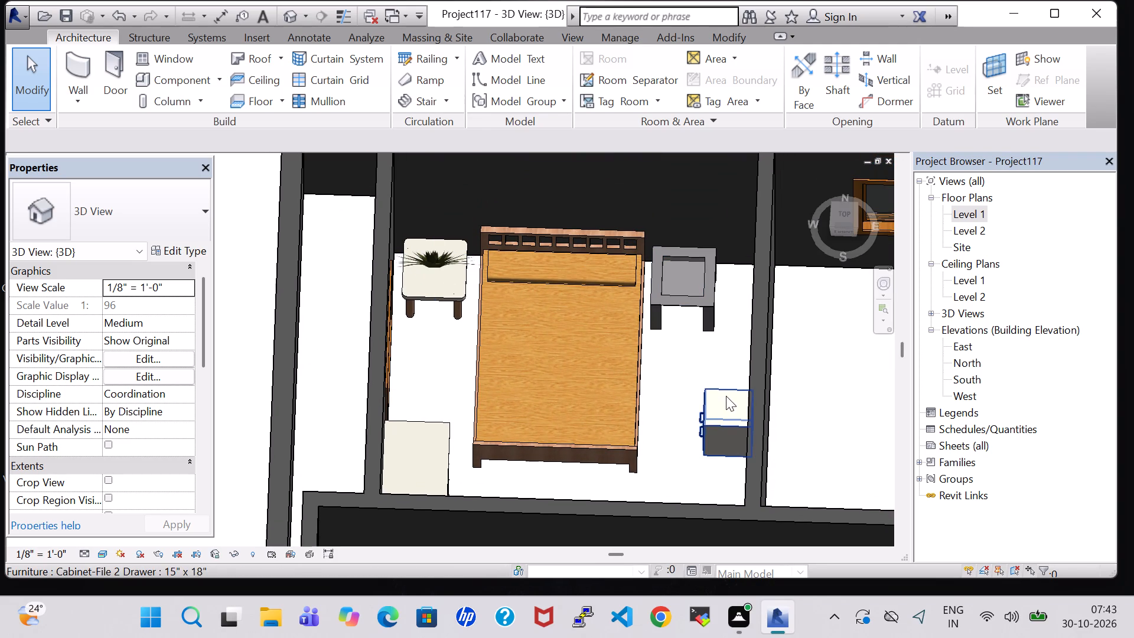
{"action": "middle_click_drag", "start_coordinate": [698, 377], "coordinate": [674, 494], "text": "shift"}
{"action": "middle_click", "coordinate": [673, 494], "text": "shift"}
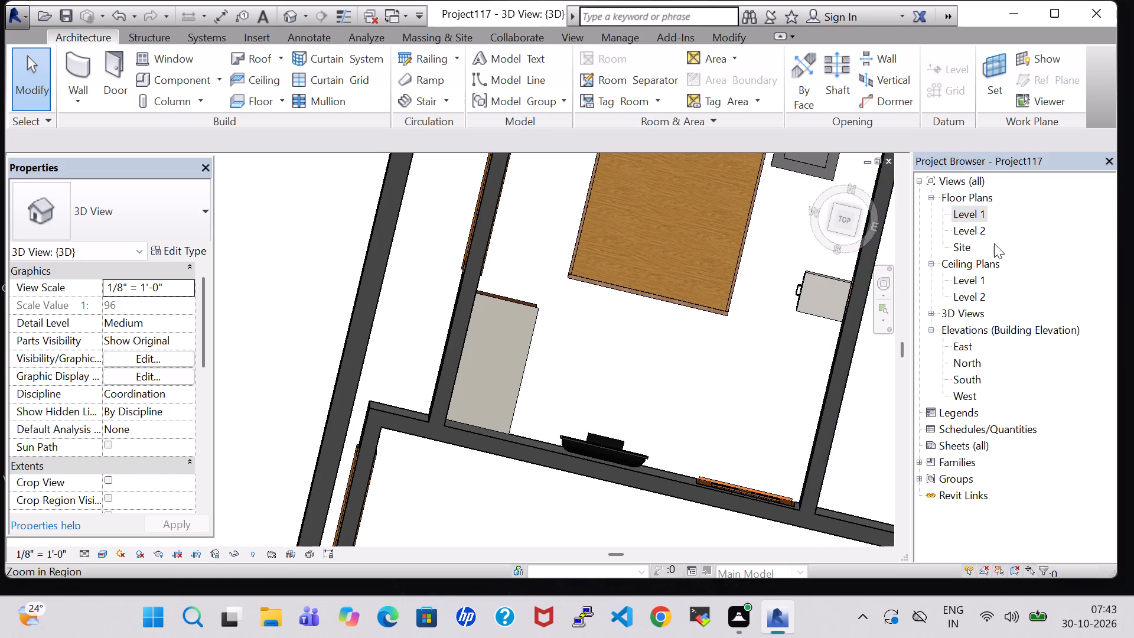
Open the Level 1 floor plan at the furnished bedroom and the empty room east of it.
{"action": "double_click", "coordinate": [962, 211]}
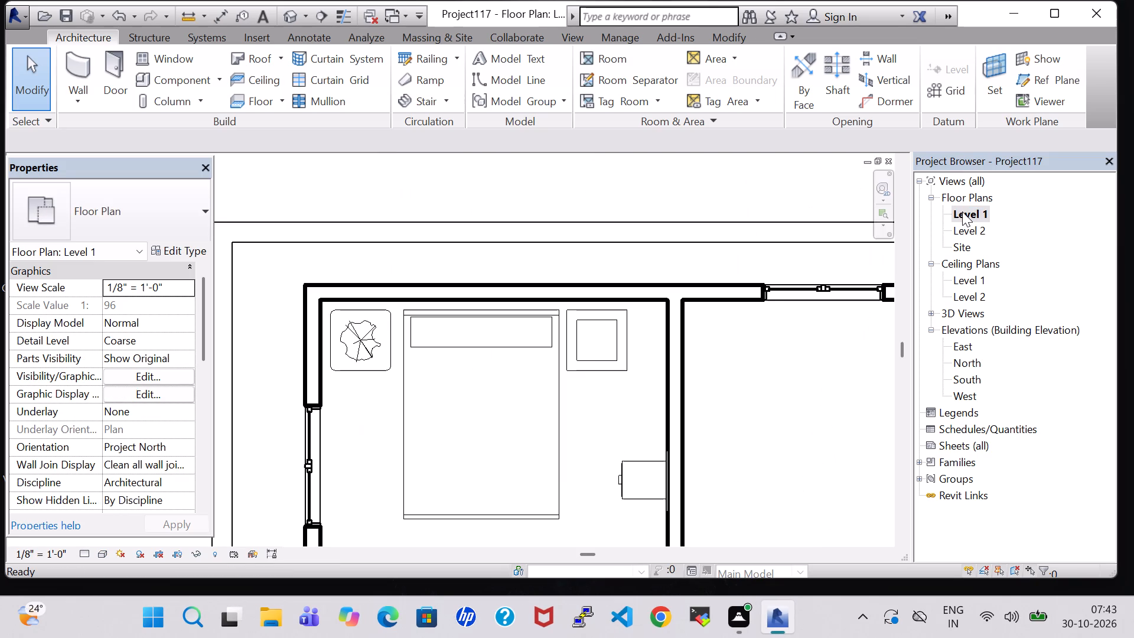
{"action": "scroll", "coordinate": [962, 211], "scroll_direction": "down", "scroll_amount": 4}
{"action": "scroll", "coordinate": [508, 474], "scroll_direction": "down", "scroll_amount": 5}
{"action": "middle_click_drag", "start_coordinate": [517, 466], "coordinate": [513, 422]}
{"action": "middle_click_drag", "start_coordinate": [621, 453], "coordinate": [579, 400]}
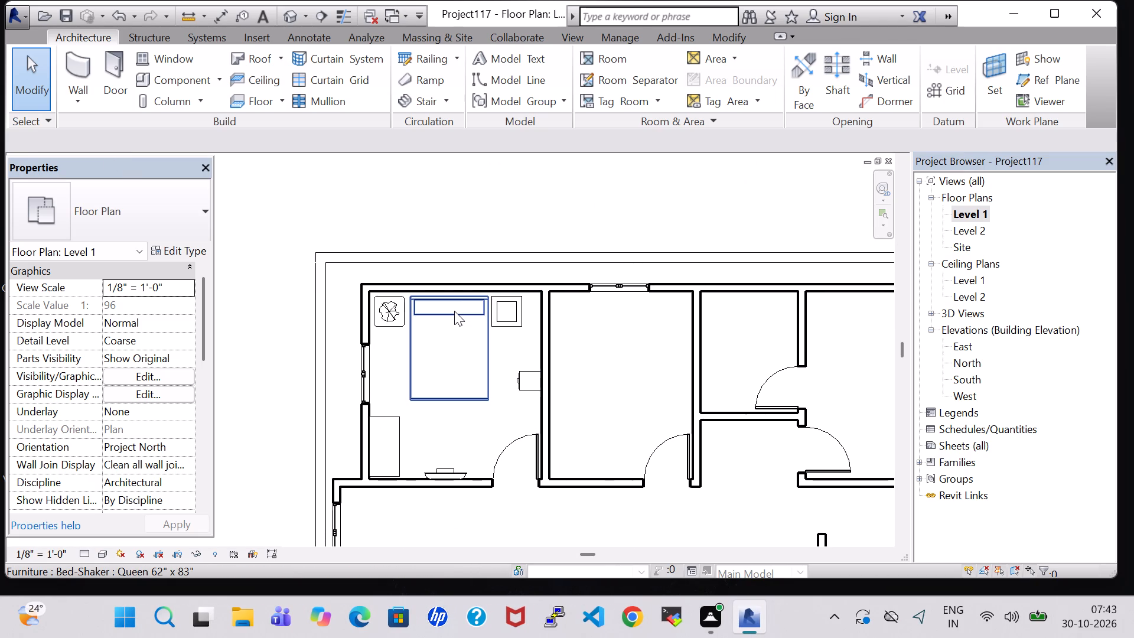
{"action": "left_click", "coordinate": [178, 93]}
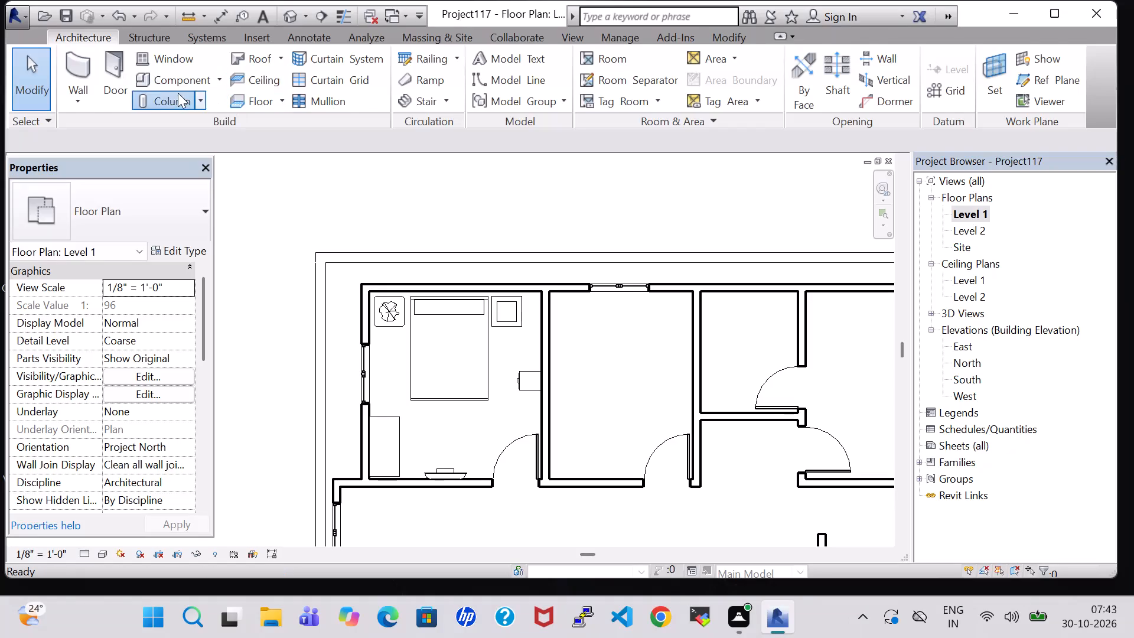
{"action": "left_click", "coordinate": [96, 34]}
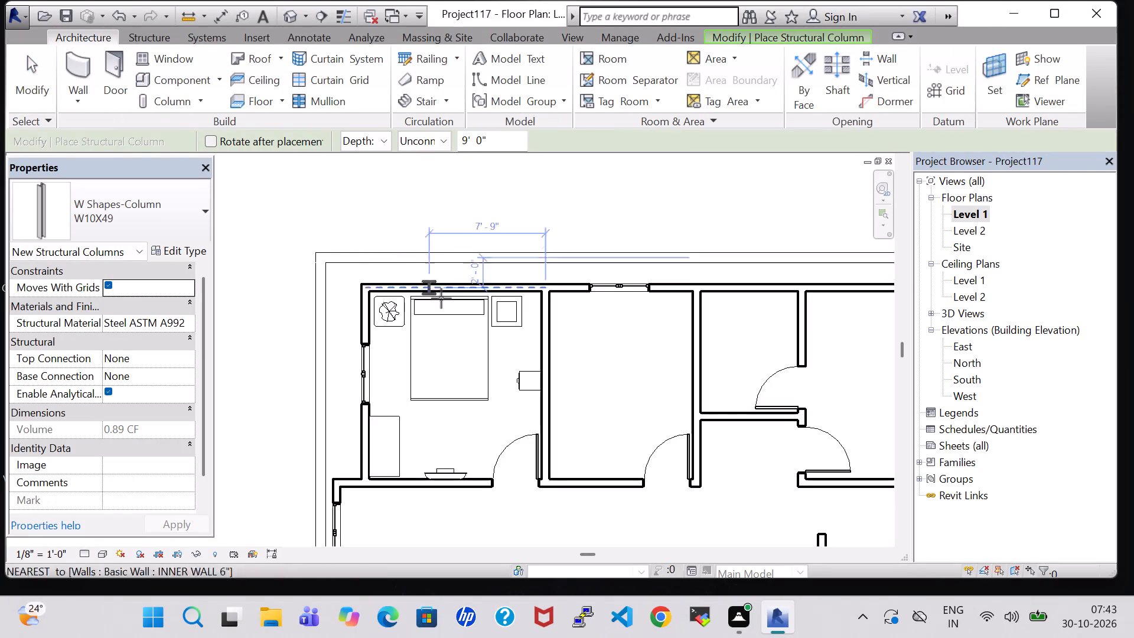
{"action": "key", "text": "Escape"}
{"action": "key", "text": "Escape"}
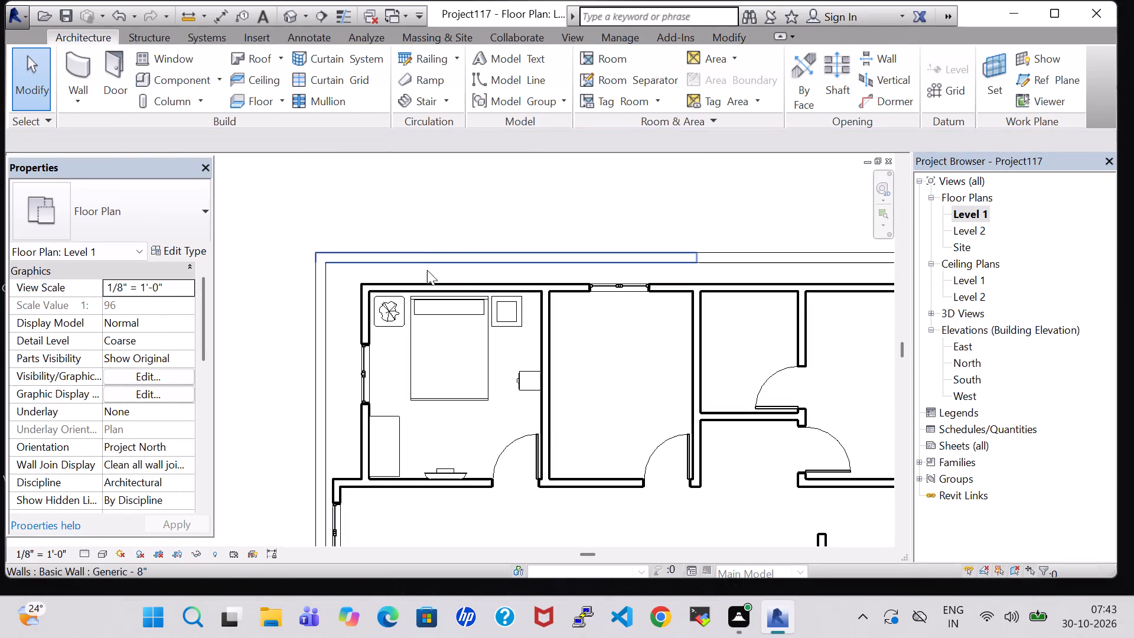
Place another Bed-Shaker Queen 62" x 83" in the adjoining east room, with its headboard beneath the north window.
{"action": "left_click", "coordinate": [441, 311]}
{"action": "right_click", "coordinate": [441, 311]}
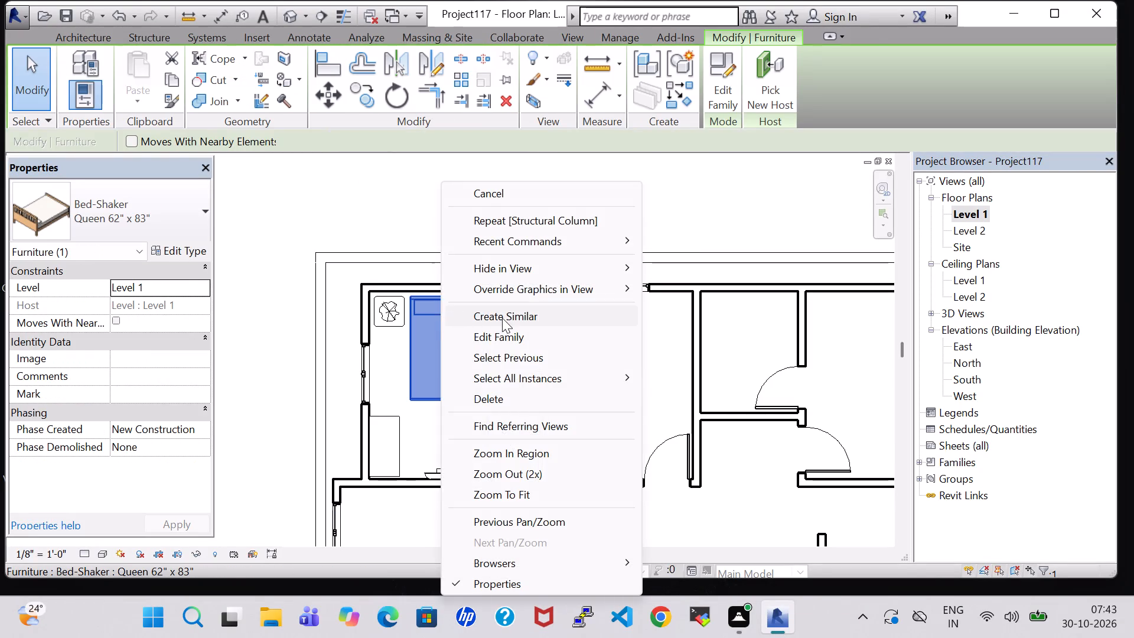
{"action": "left_click", "coordinate": [502, 318]}
{"action": "scroll", "coordinate": [620, 320], "scroll_direction": "up", "scroll_amount": 6}
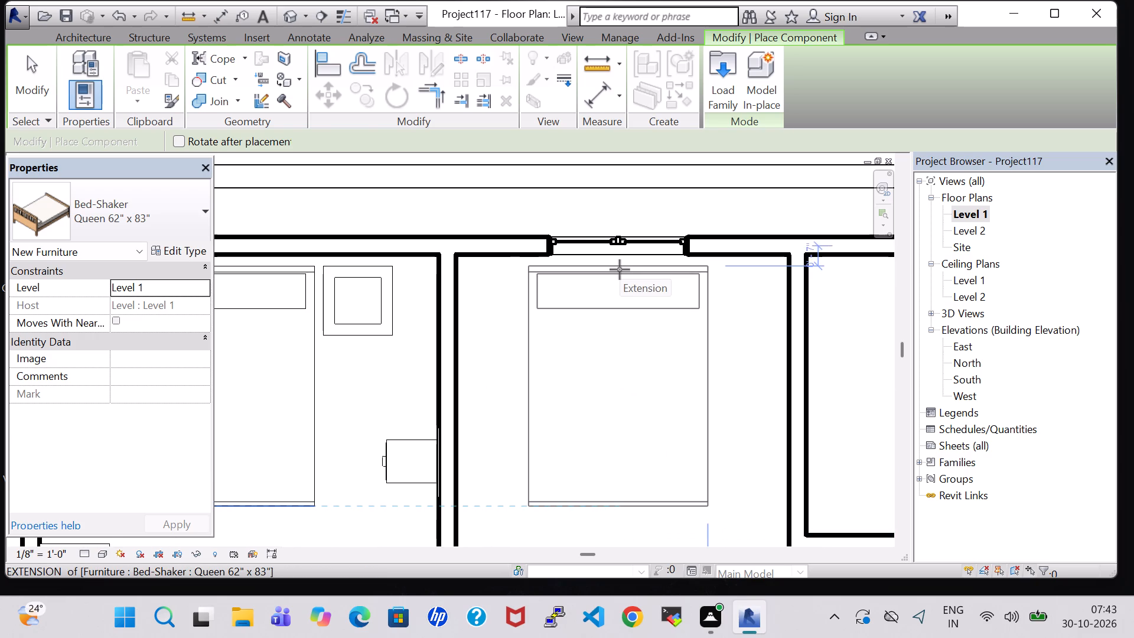
{"action": "scroll", "coordinate": [620, 267], "scroll_direction": "up", "scroll_amount": 3}
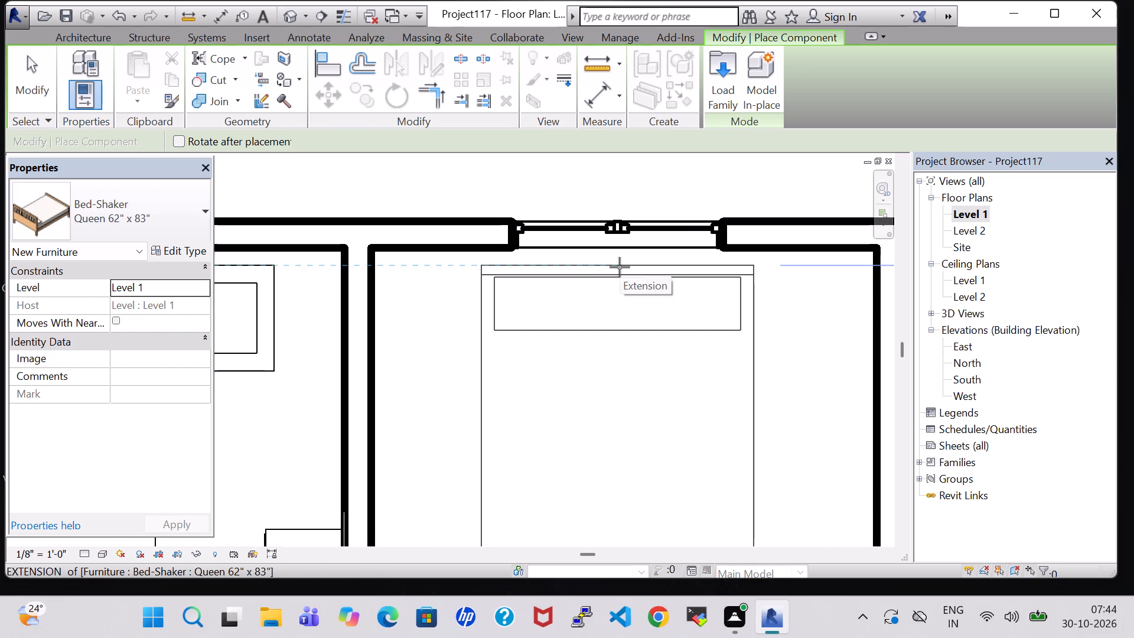
{"action": "scroll", "coordinate": [618, 262], "scroll_direction": "up", "scroll_amount": 1}
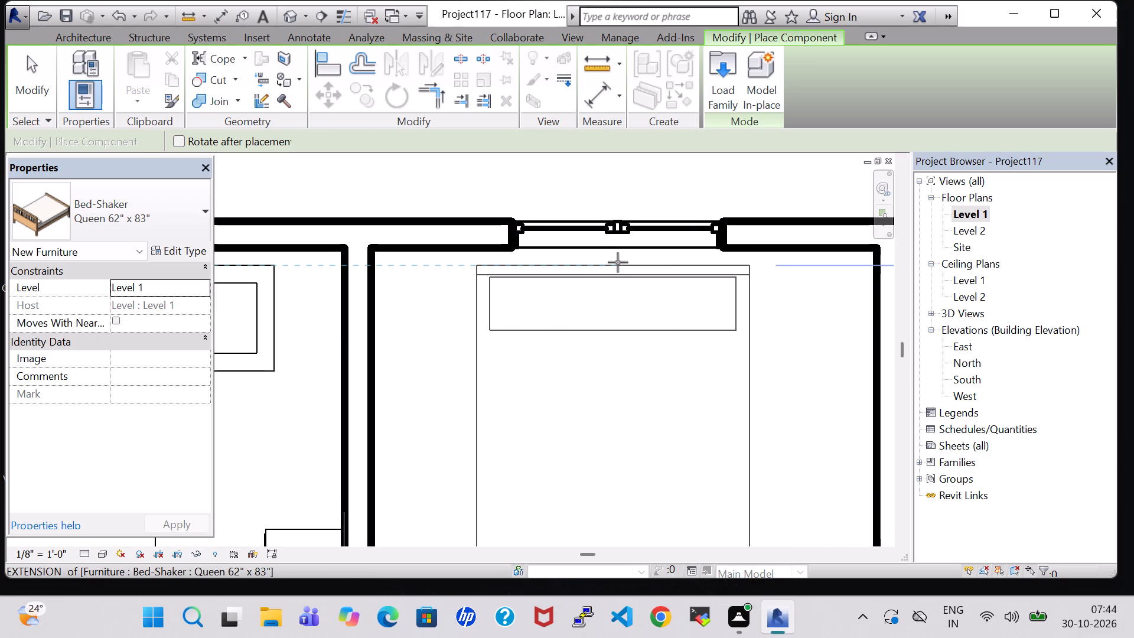
{"action": "left_click", "coordinate": [618, 258]}
{"action": "key", "text": "Escape"}
{"action": "key", "text": "Escape"}
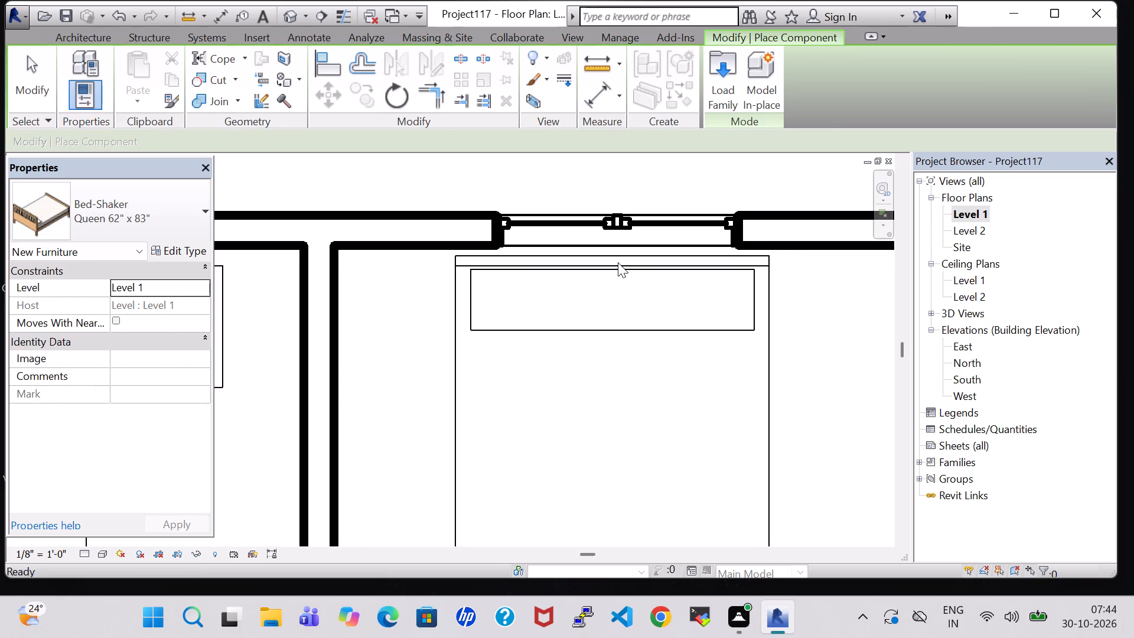
Place another 24" x 24" x 24" coffee table in the second bedroom's northeast corner, about 1'-5" from both wall centerlines.
{"action": "scroll", "coordinate": [617, 268], "scroll_direction": "down", "scroll_amount": 6}
{"action": "left_click", "coordinate": [447, 293]}
{"action": "right_click", "coordinate": [447, 293]}
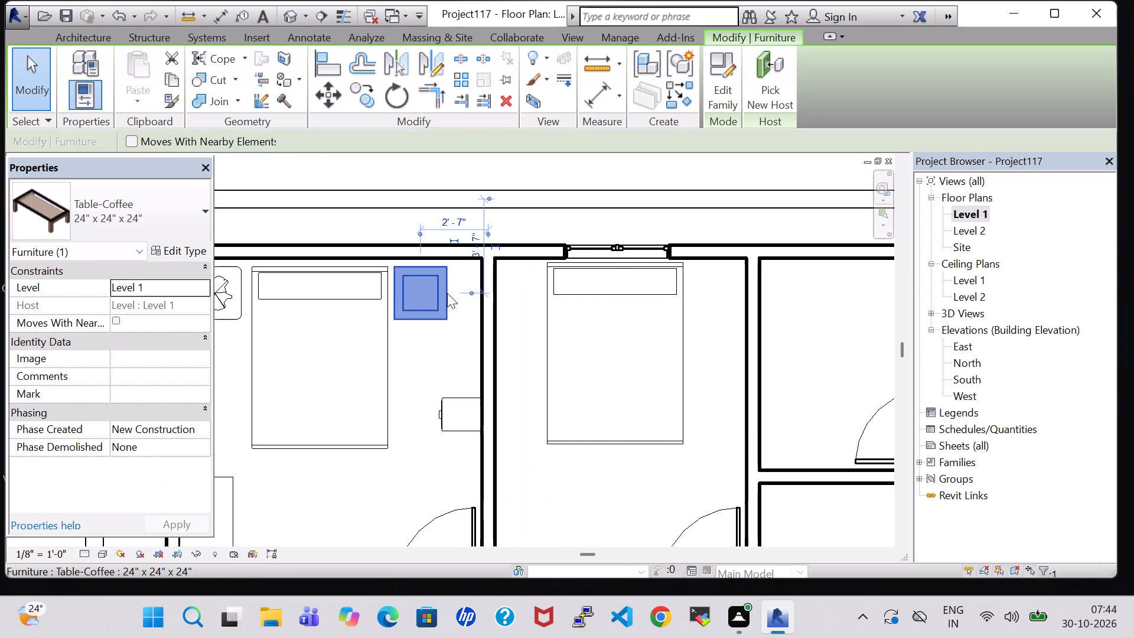
{"action": "left_click", "coordinate": [536, 320]}
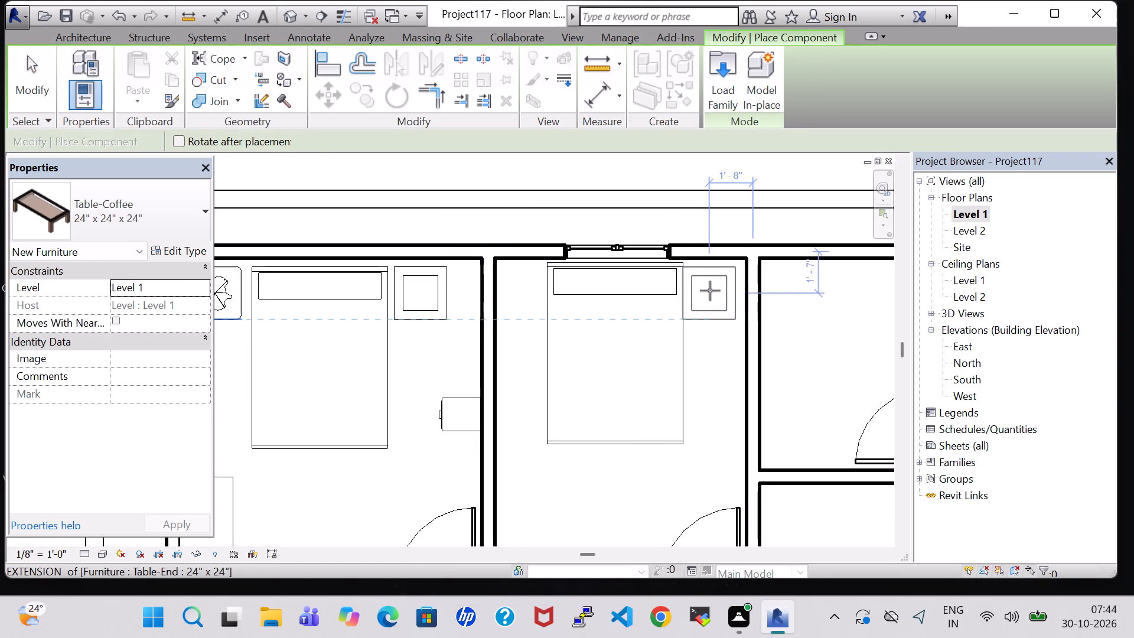
{"action": "scroll", "coordinate": [716, 289], "scroll_direction": "up", "scroll_amount": 5}
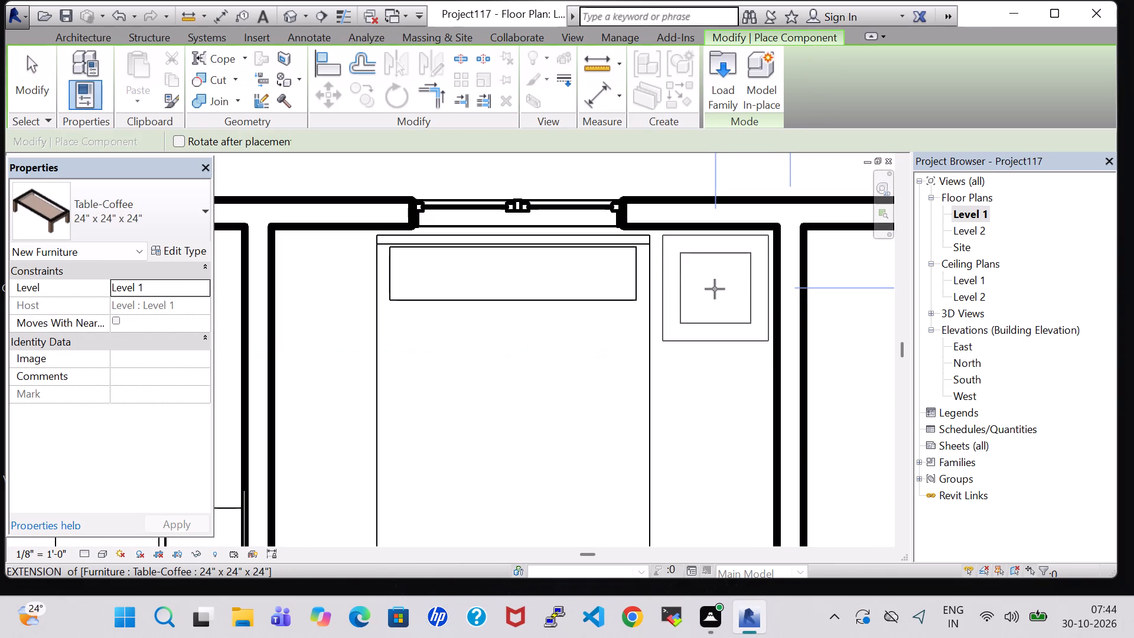
{"action": "left_click", "coordinate": [715, 289]}
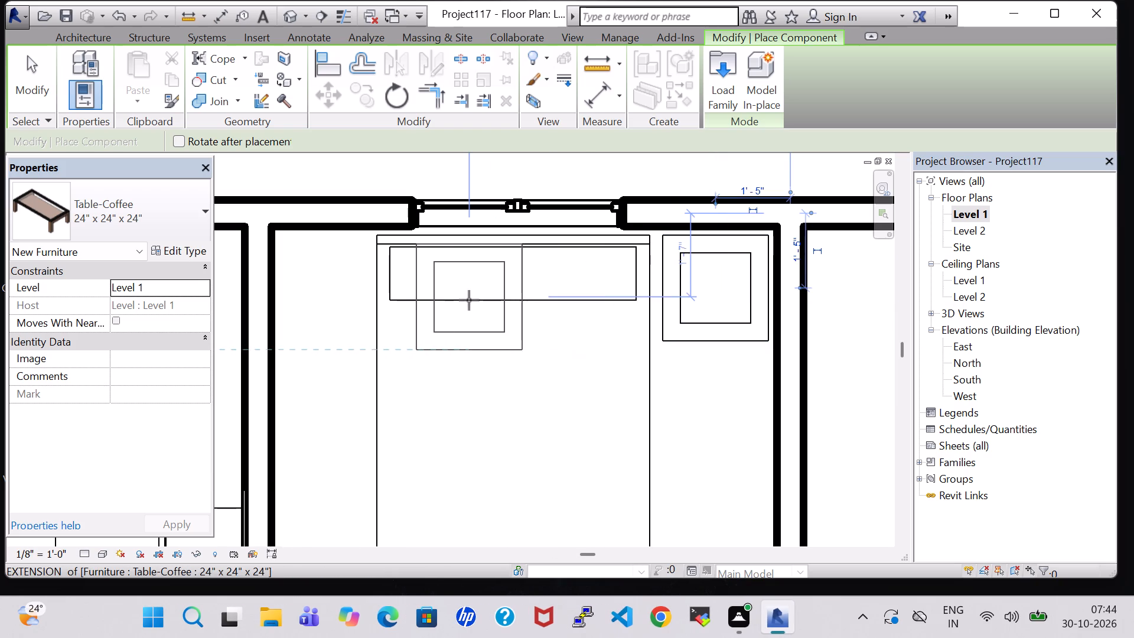
{"action": "scroll", "coordinate": [469, 306], "scroll_direction": "down", "scroll_amount": 9}
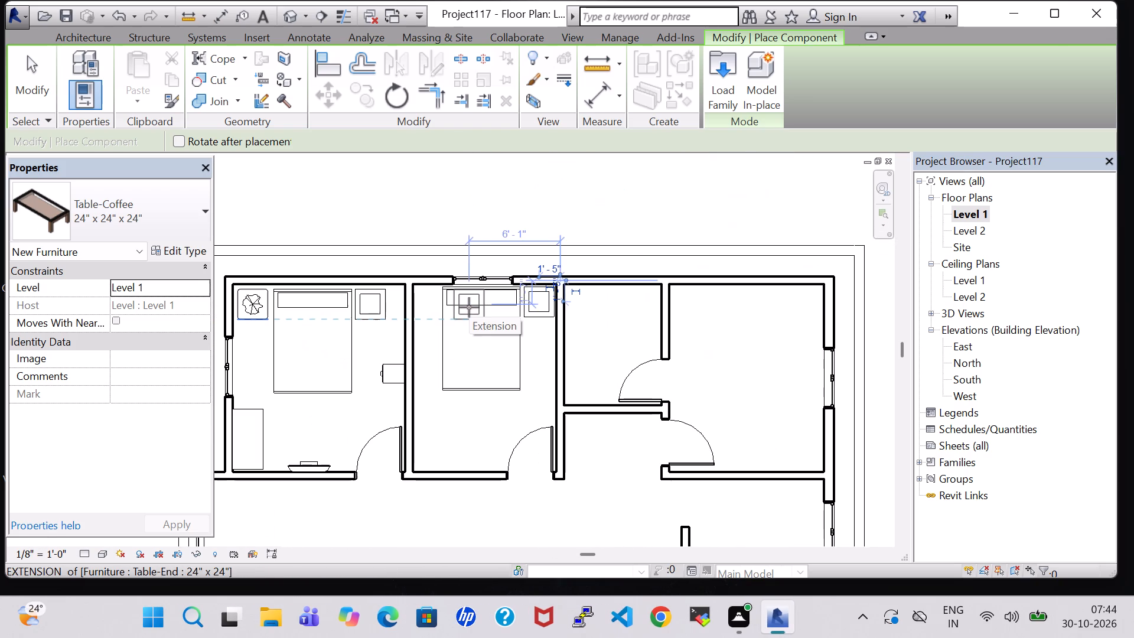
{"action": "key", "text": "Escape"}
{"action": "key", "text": "Escape"}
Change the second bedroom's bed to the Double 56" x 78" type.
{"action": "left_click", "coordinate": [470, 310]}
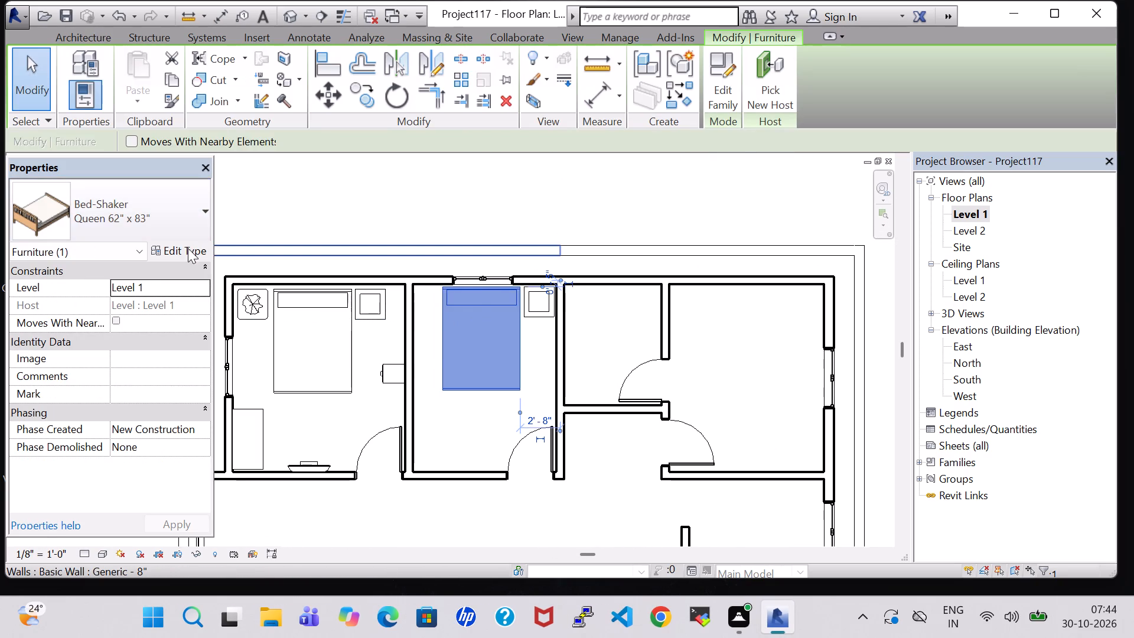
{"action": "left_click", "coordinate": [190, 250]}
{"action": "left_click", "coordinate": [275, 138]}
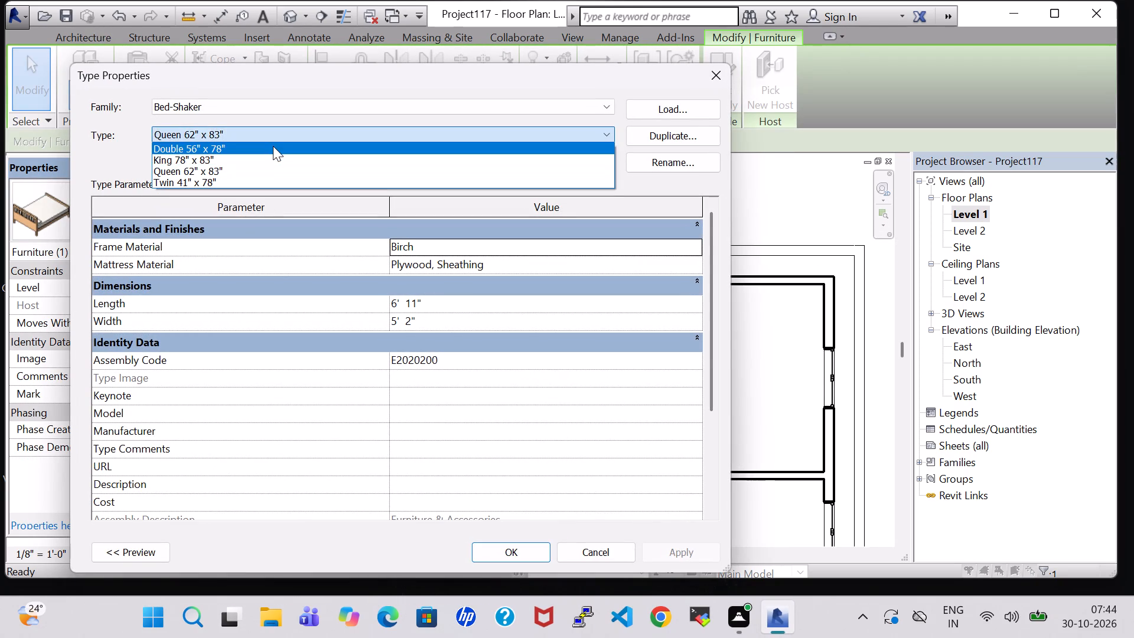
{"action": "left_click", "coordinate": [273, 145]}
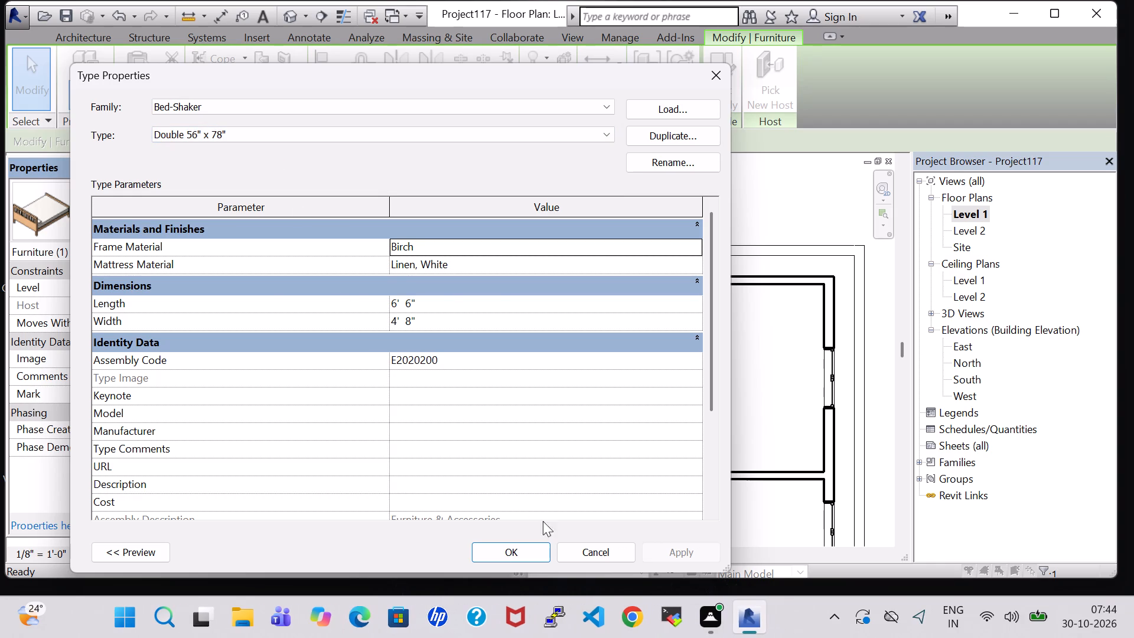
{"action": "left_click", "coordinate": [541, 554]}
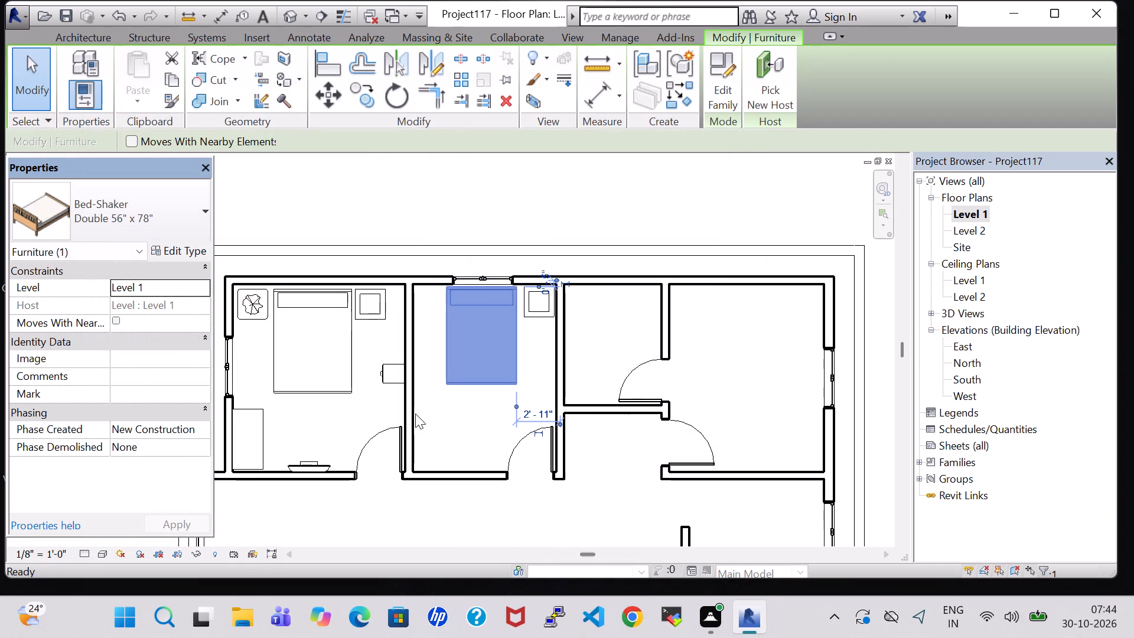
{"action": "left_click", "coordinate": [415, 414]}
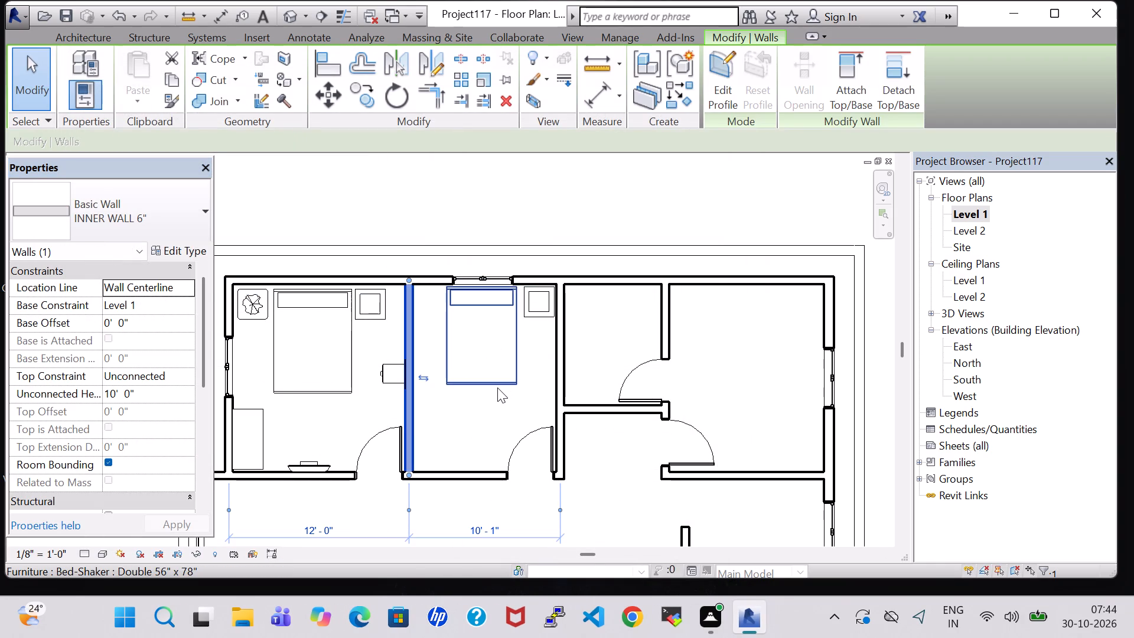
Nudge the double bed east to about 2'-8" from the east wall's centerline and level its headboard with the coffee table's north edge.
{"action": "left_click", "coordinate": [497, 388]}
{"action": "key", "text": "Down"}
{"action": "key", "text": "Right"}
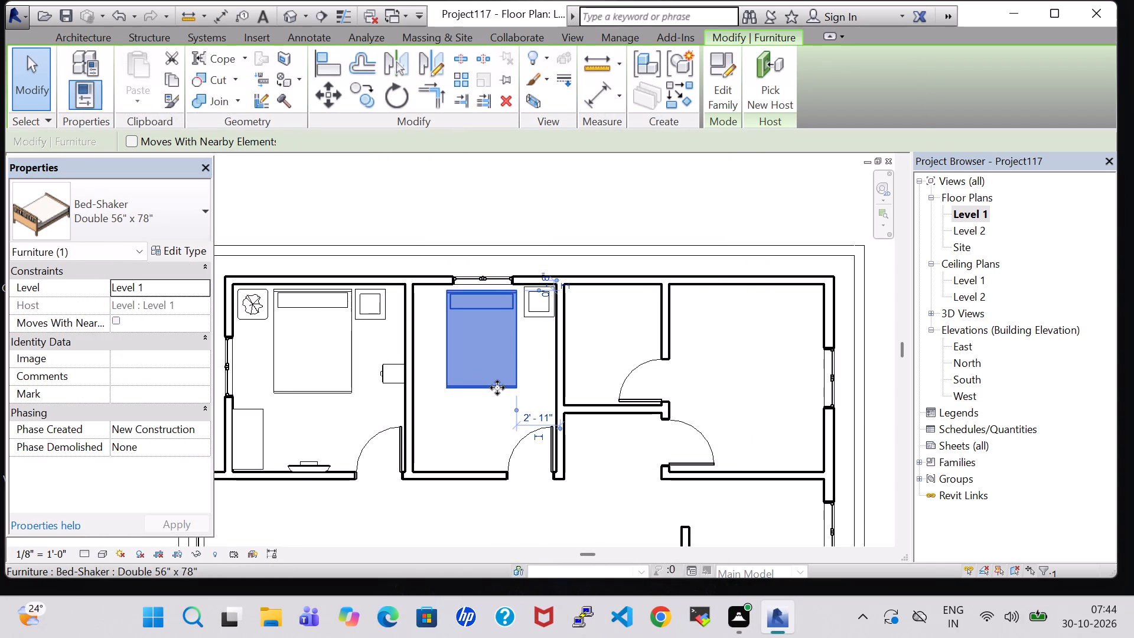
{"action": "scroll", "coordinate": [497, 388], "scroll_direction": "up", "scroll_amount": 5}
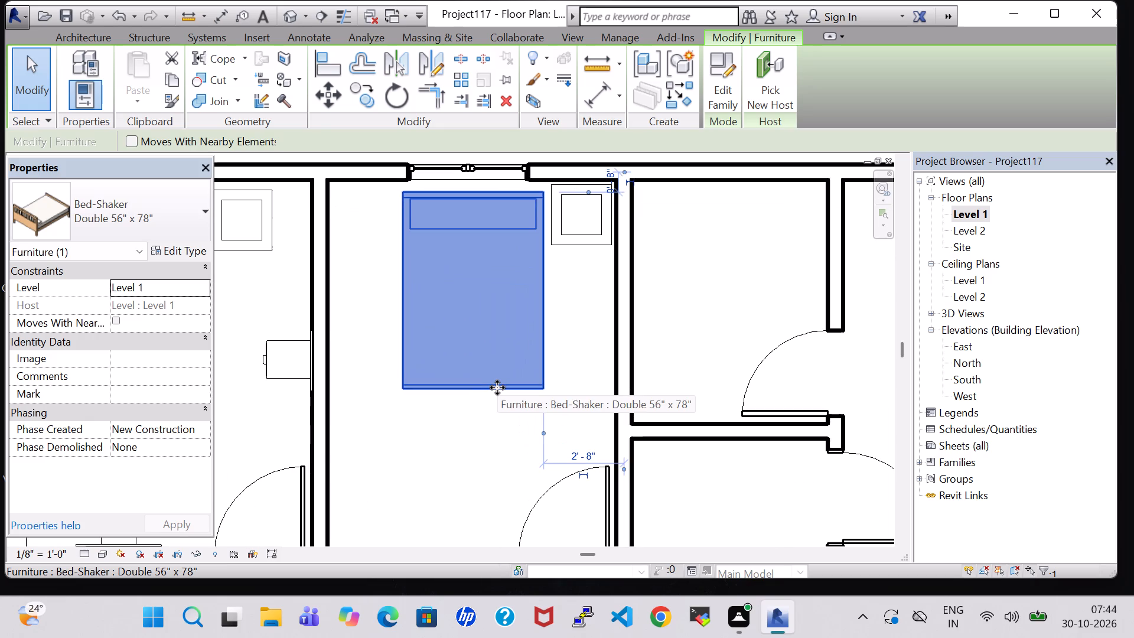
{"action": "key", "text": "Up"}
{"action": "key", "text": "Up"}
{"action": "key", "text": "Up"}
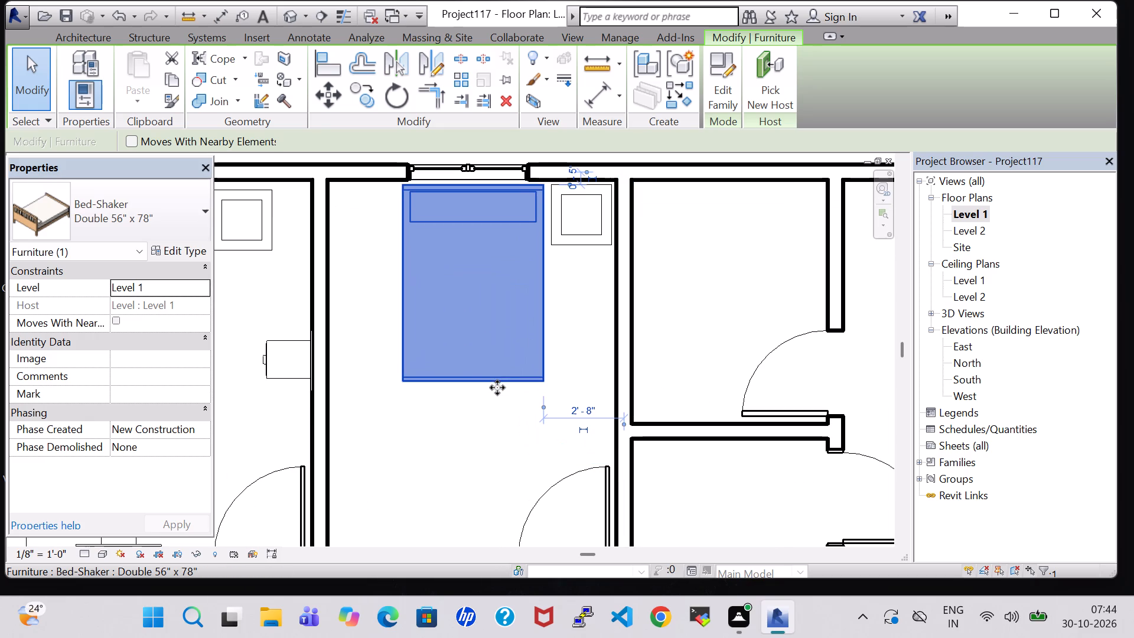
Place another Table-End 24" x 24" in the second bedroom's northwest corner, its north edge about 6" from the north wall's centerline.
{"action": "left_click", "coordinate": [563, 318]}
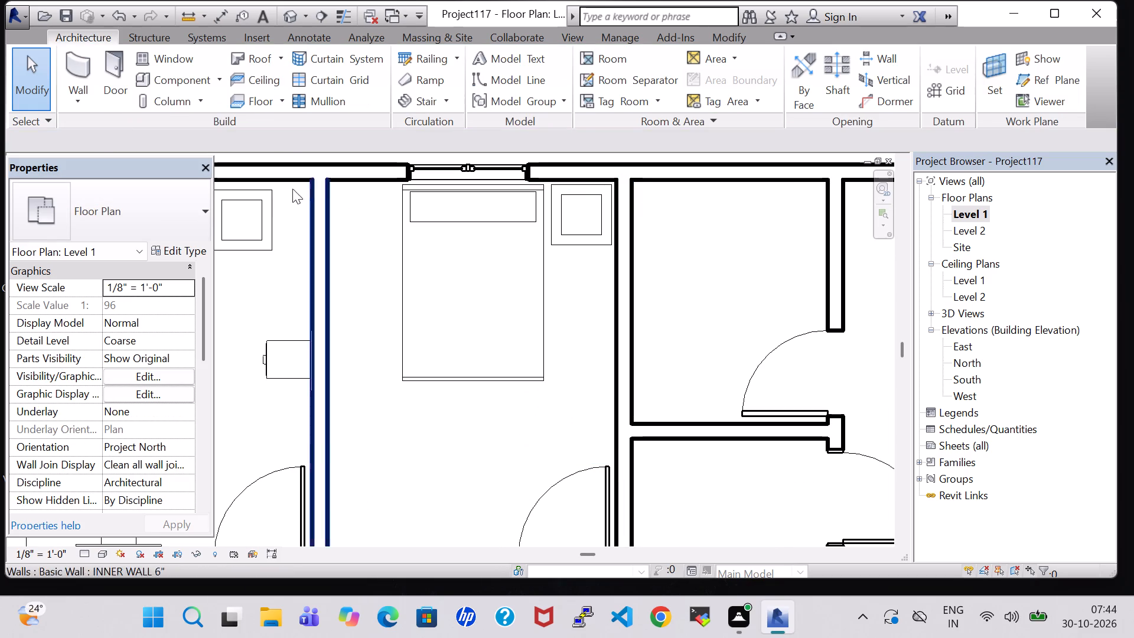
{"action": "scroll", "coordinate": [285, 308], "scroll_direction": "down", "scroll_amount": 4}
{"action": "middle_click_drag", "start_coordinate": [285, 308], "coordinate": [412, 320]}
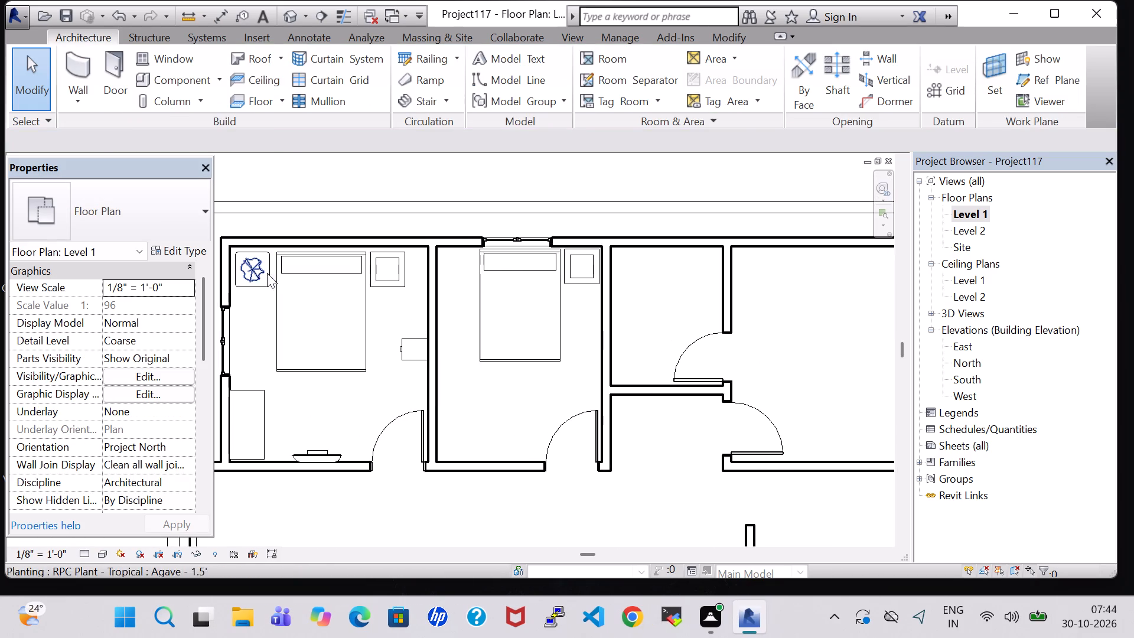
{"action": "left_click", "coordinate": [259, 289]}
{"action": "right_click", "coordinate": [259, 289]}
{"action": "left_click", "coordinate": [369, 312]}
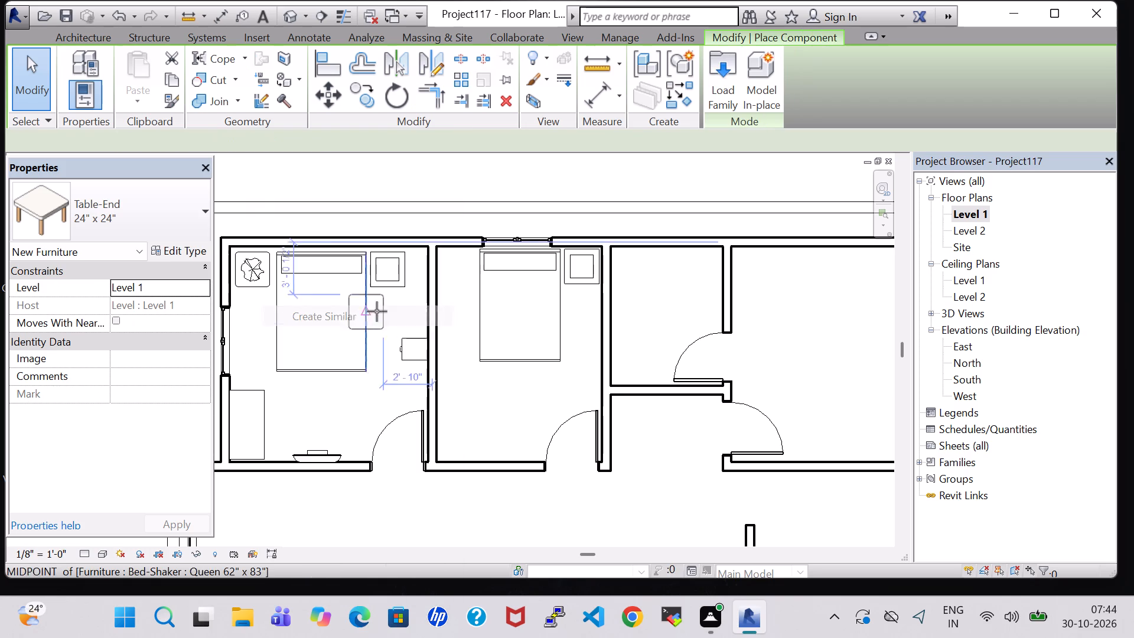
{"action": "scroll", "coordinate": [468, 289], "scroll_direction": "up", "scroll_amount": 7}
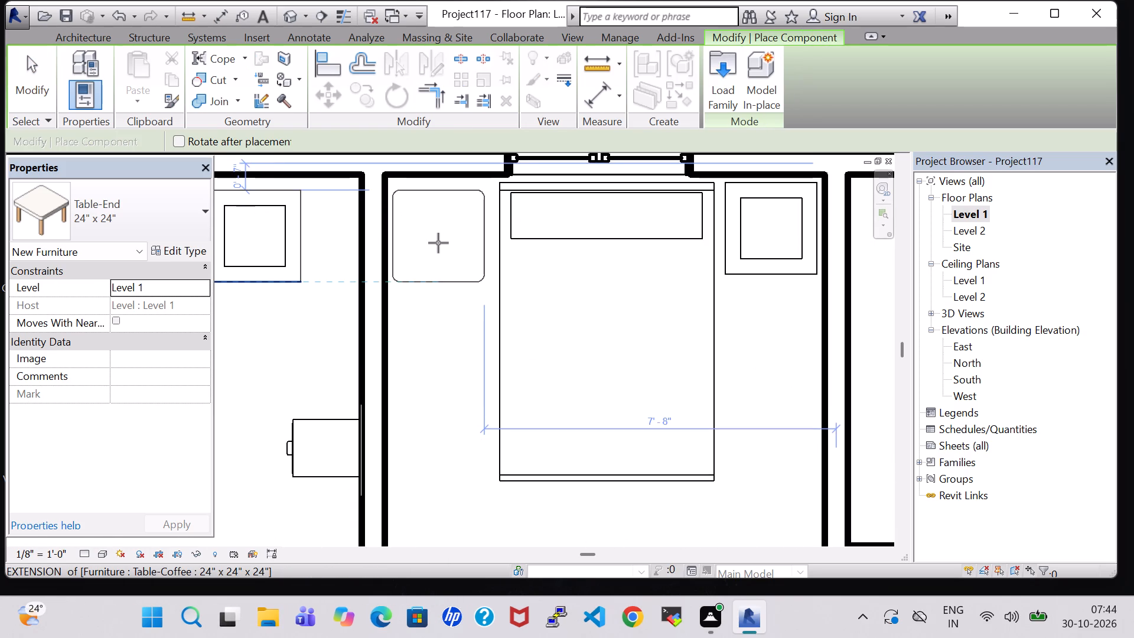
{"action": "left_click", "coordinate": [438, 237]}
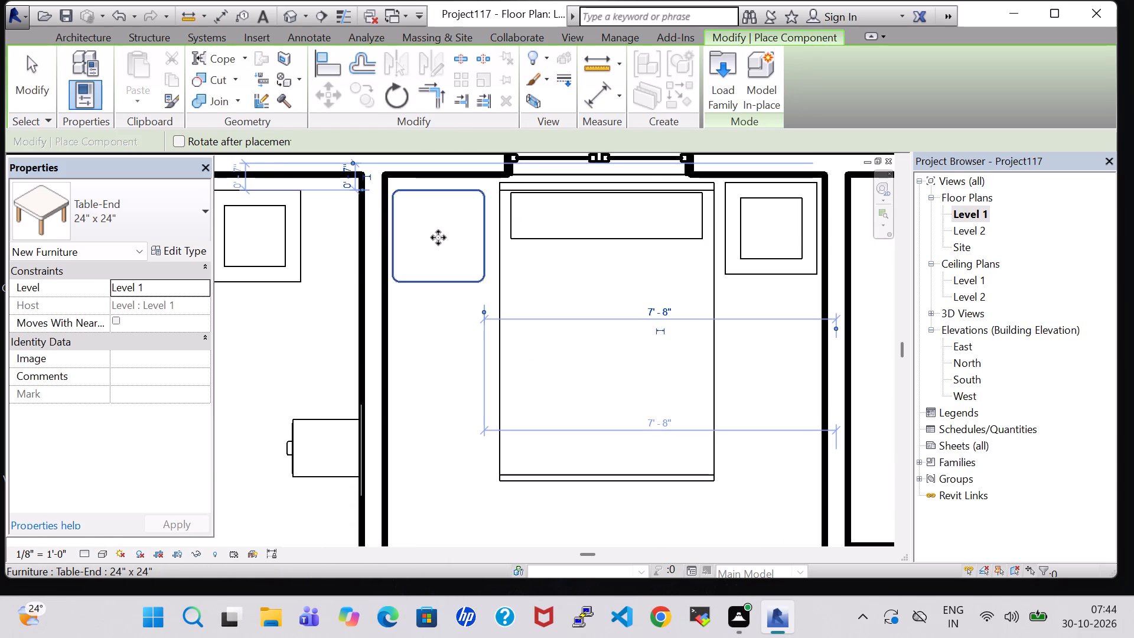
{"action": "key", "text": "Escape"}
{"action": "key", "text": "Escape"}
{"action": "left_click", "coordinate": [438, 237]}
{"action": "key", "text": "Up"}
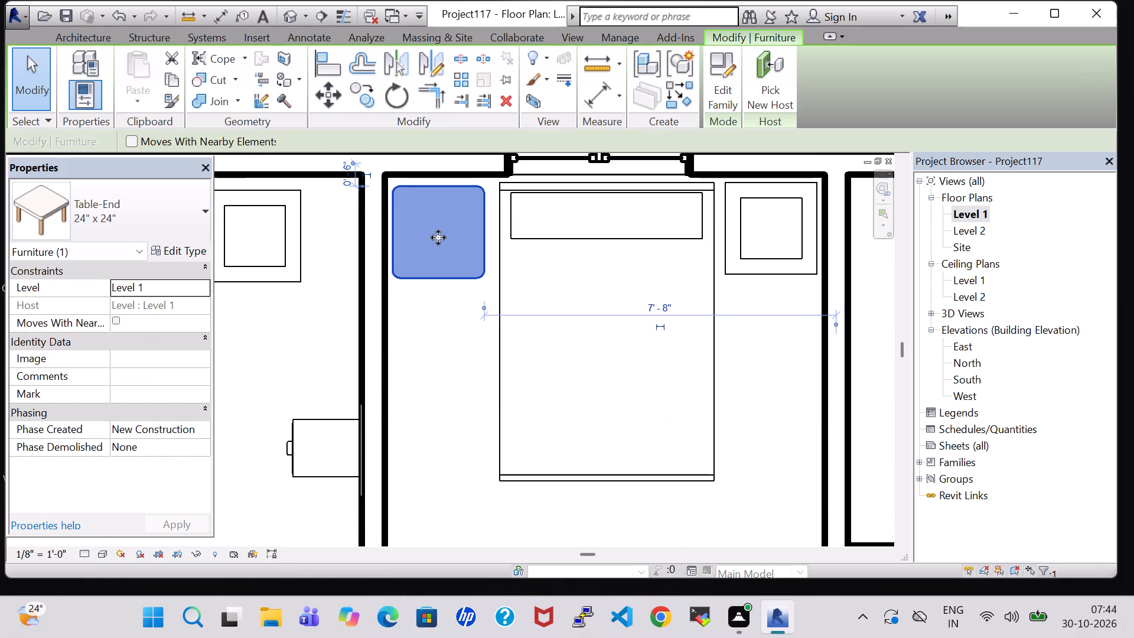
{"action": "key", "text": "Right"}
{"action": "left_click", "coordinate": [420, 337]}
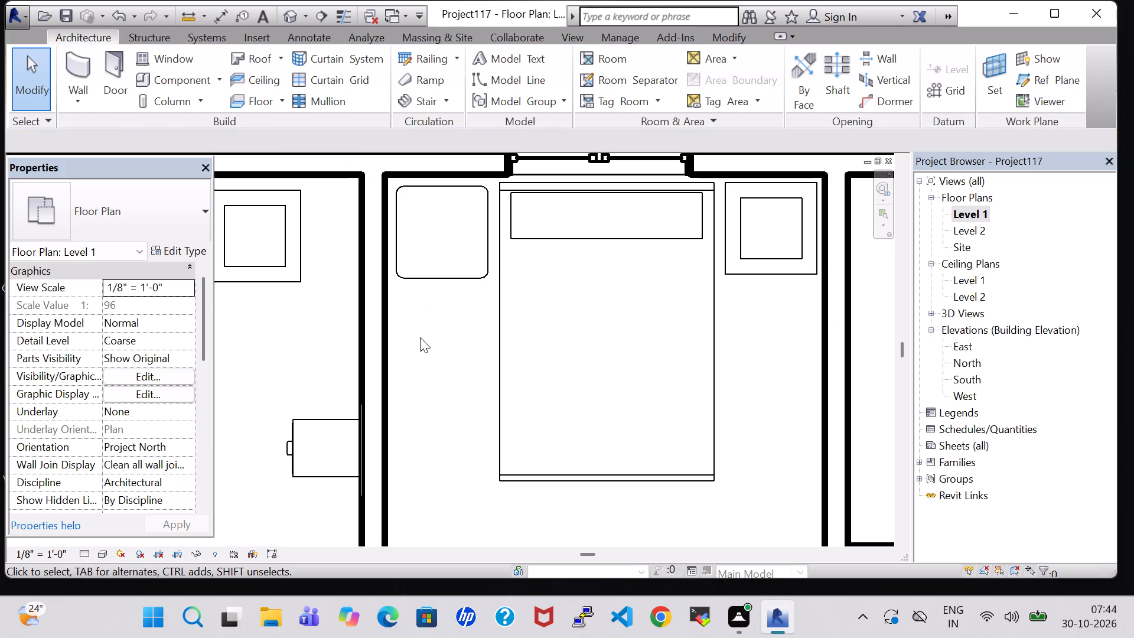
Place another RPC Tropical Agave - 1.5' plant at the second bedroom's end table, about 8'-7" from the east wall's centerline.
{"action": "scroll", "coordinate": [420, 337], "scroll_direction": "down", "scroll_amount": 5}
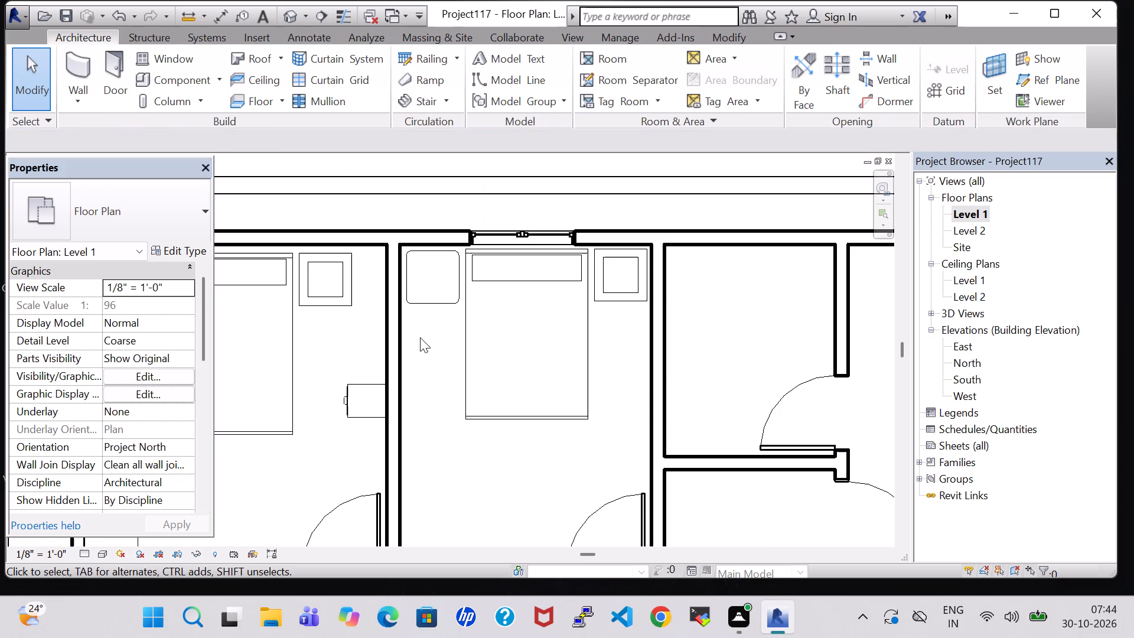
{"action": "middle_click_drag", "start_coordinate": [336, 325], "coordinate": [357, 325]}
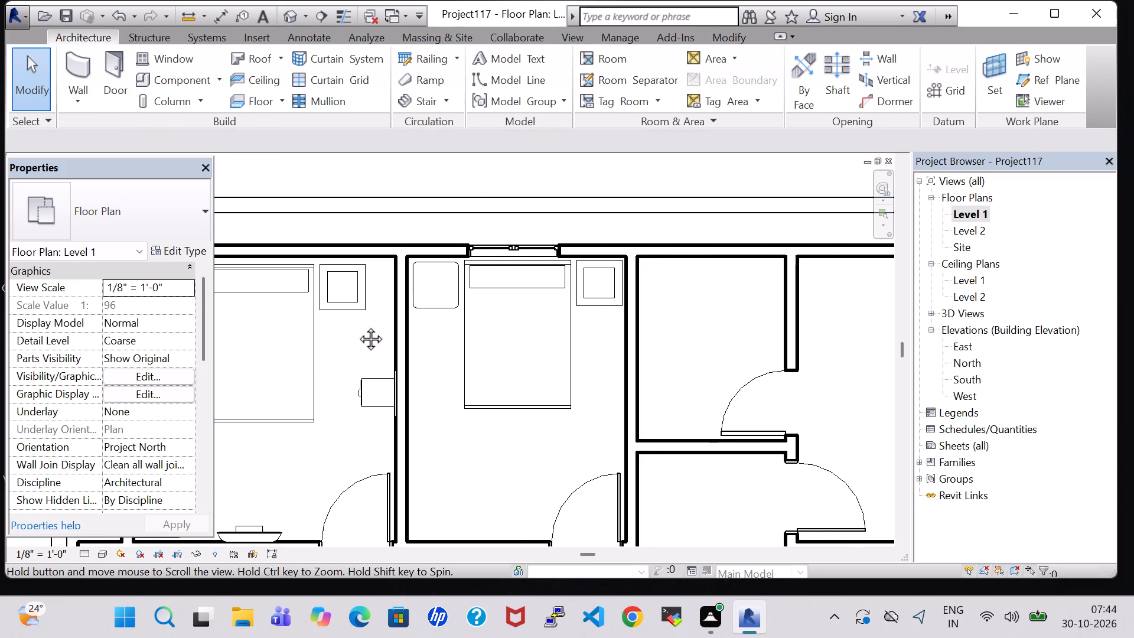
{"action": "middle_click_drag", "start_coordinate": [357, 325], "coordinate": [399, 325]}
{"action": "middle_click_drag", "start_coordinate": [403, 325], "coordinate": [469, 321]}
{"action": "scroll", "coordinate": [470, 320], "scroll_direction": "down", "scroll_amount": 2}
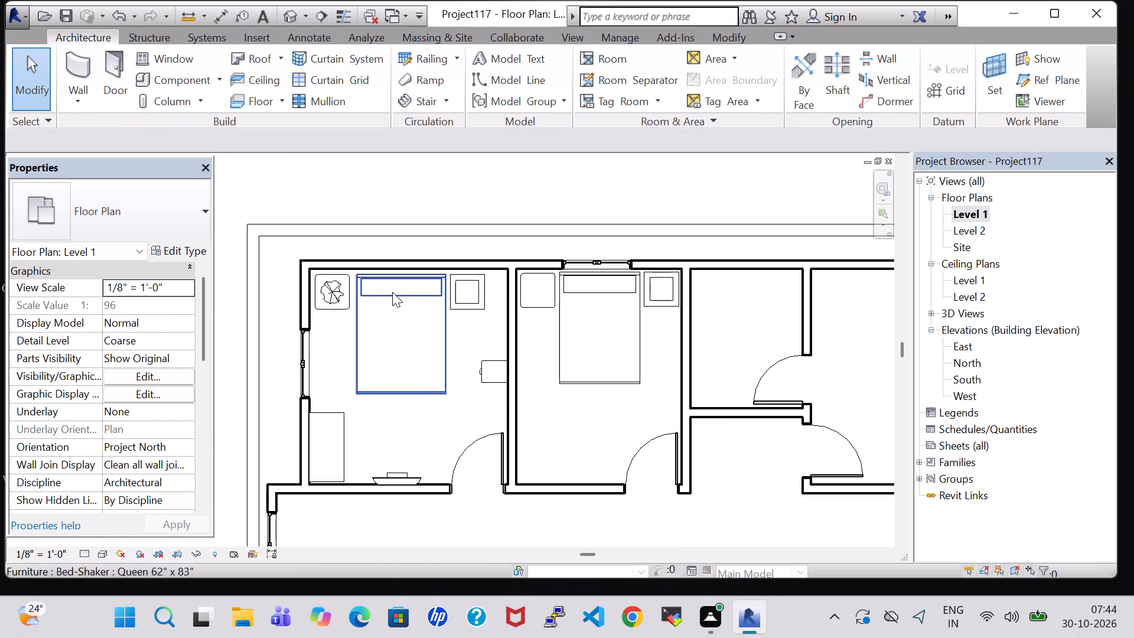
{"action": "left_click", "coordinate": [333, 291]}
{"action": "right_click", "coordinate": [333, 291]}
{"action": "left_click", "coordinate": [439, 323]}
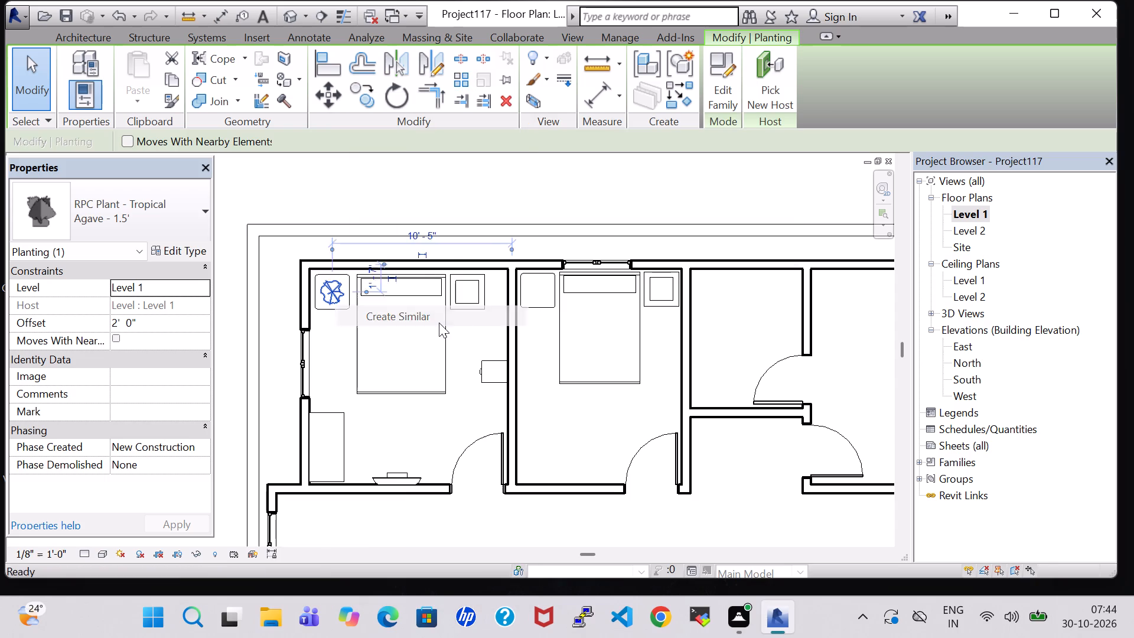
{"action": "left_click", "coordinate": [536, 305]}
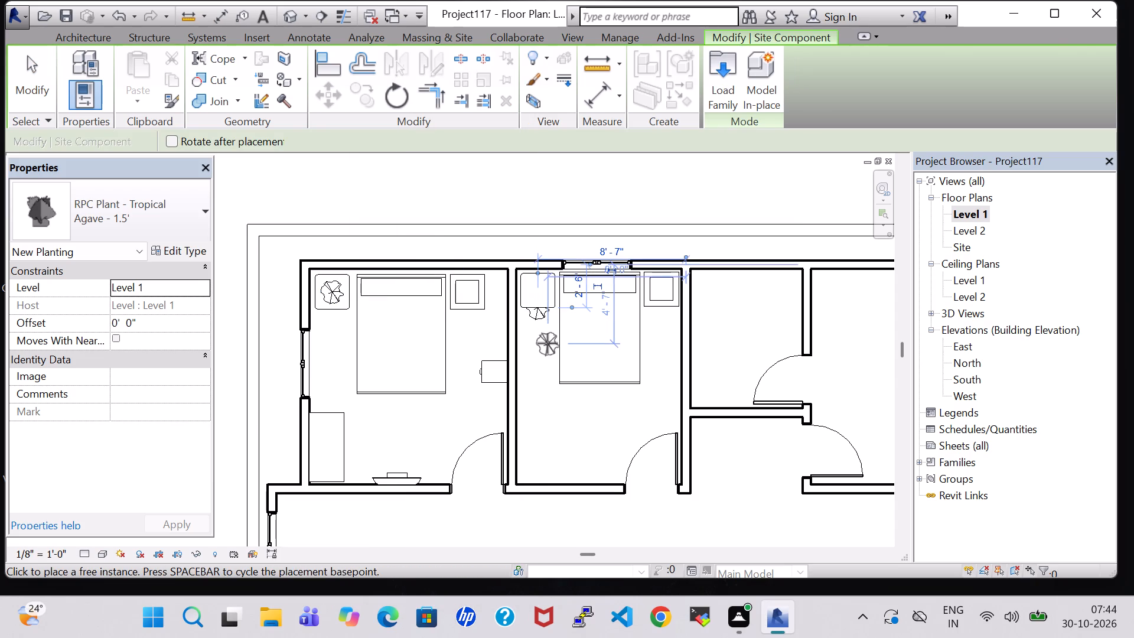
{"action": "key", "text": "Escape"}
{"action": "key", "text": "Escape"}
Set the second bedroom agave plant's offset to 2'-0".
{"action": "left_click", "coordinate": [535, 316]}
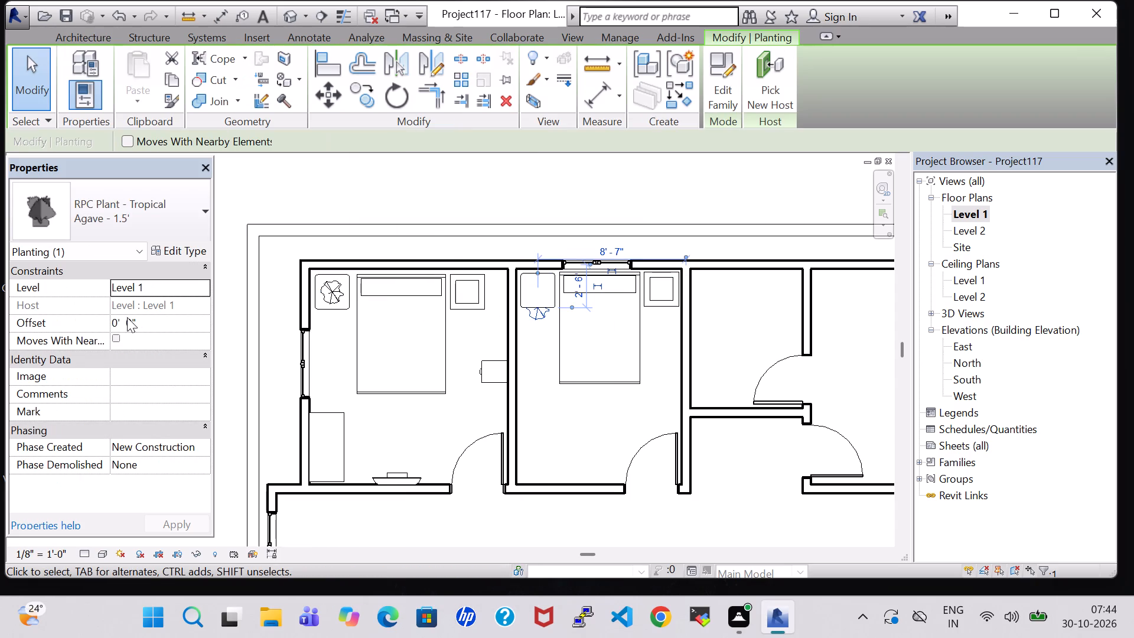
{"action": "left_click", "coordinate": [119, 322]}
{"action": "key", "text": "BackSpace"}
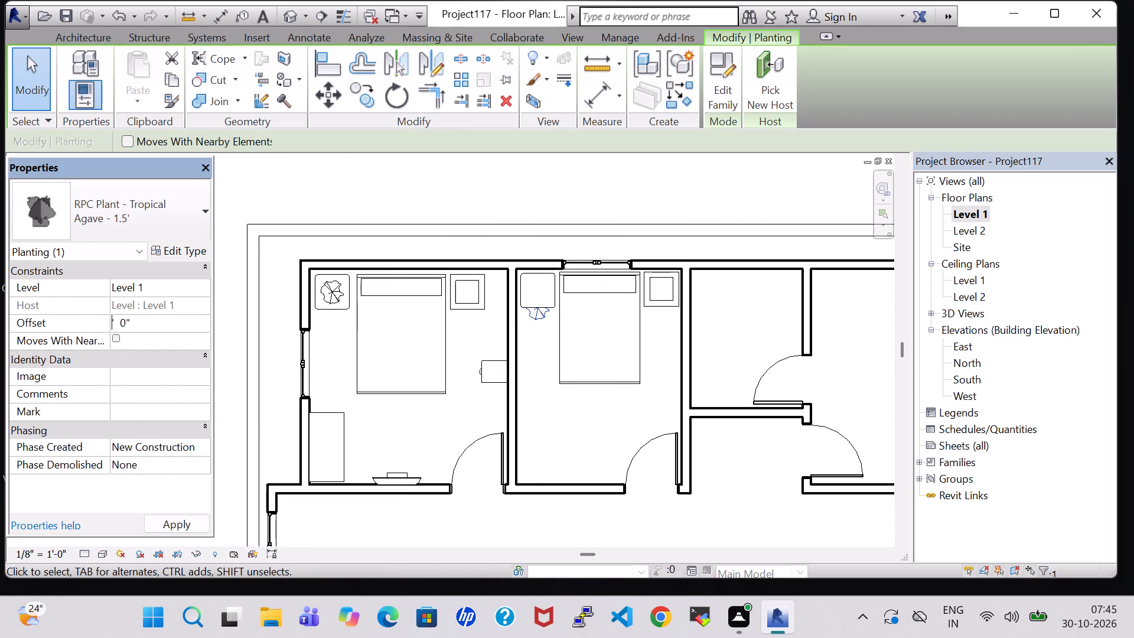
{"action": "key", "text": "2"}
{"action": "left_click", "coordinate": [184, 522]}
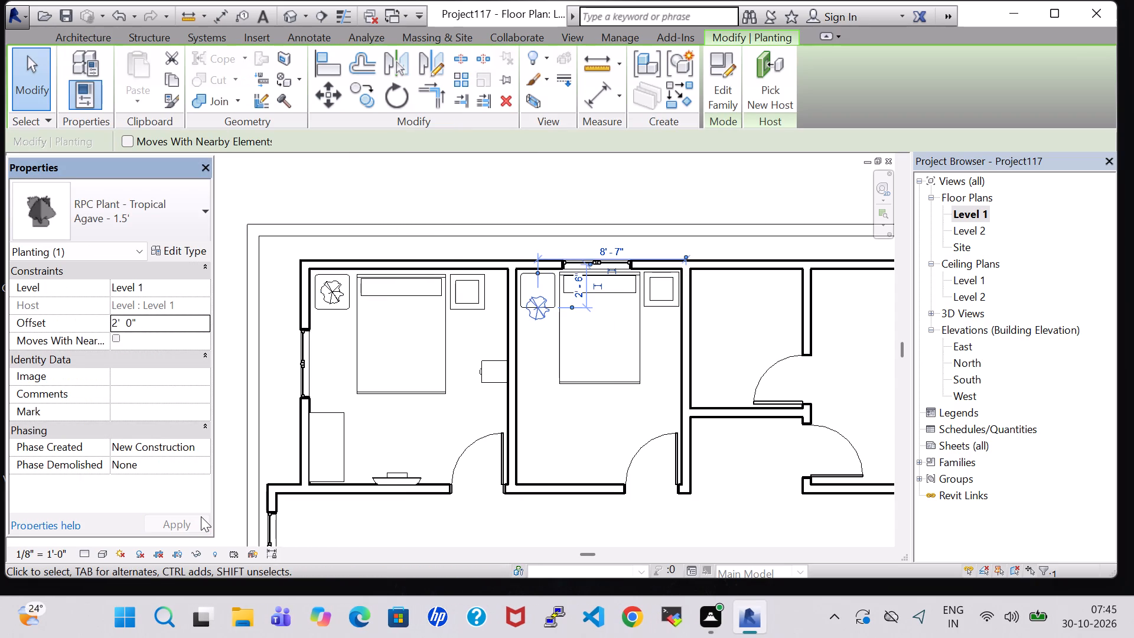
Nudge the second bedroom's agave plant north so that it sits centered on the end table.
{"action": "key", "text": "Up"}
{"action": "key", "text": "Up"}
{"action": "left_click", "coordinate": [531, 350]}
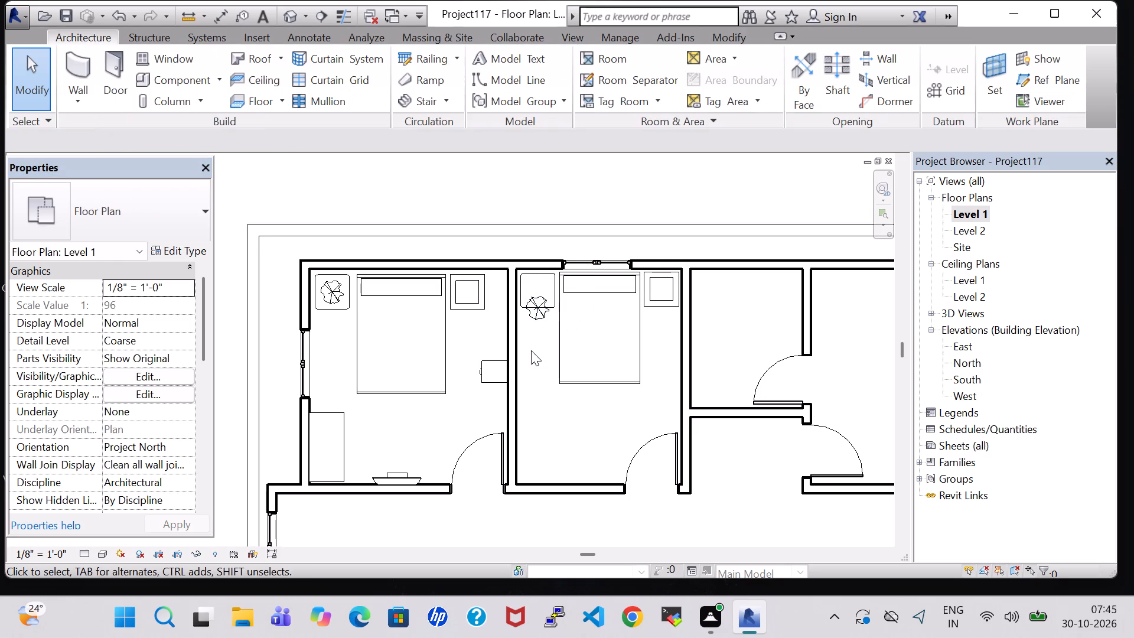
{"action": "key", "text": "Up"}
{"action": "left_click", "coordinate": [539, 314]}
{"action": "key", "text": "Up"}
{"action": "key", "text": "Up"}
{"action": "key", "text": "Up"}
{"action": "key", "text": "Up"}
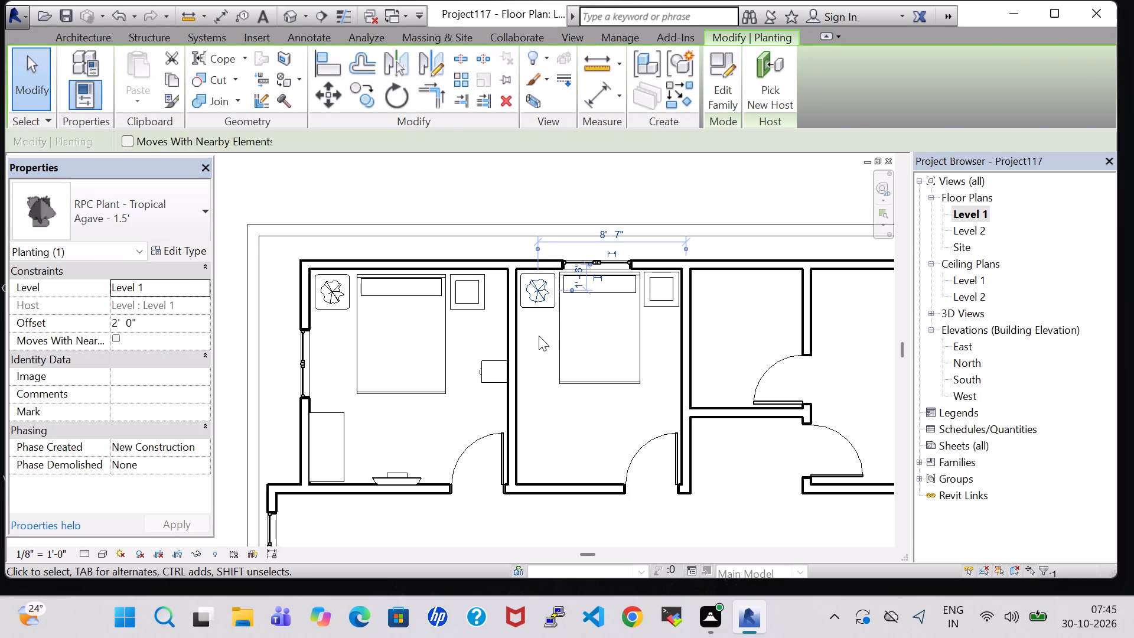
{"action": "left_click", "coordinate": [539, 337]}
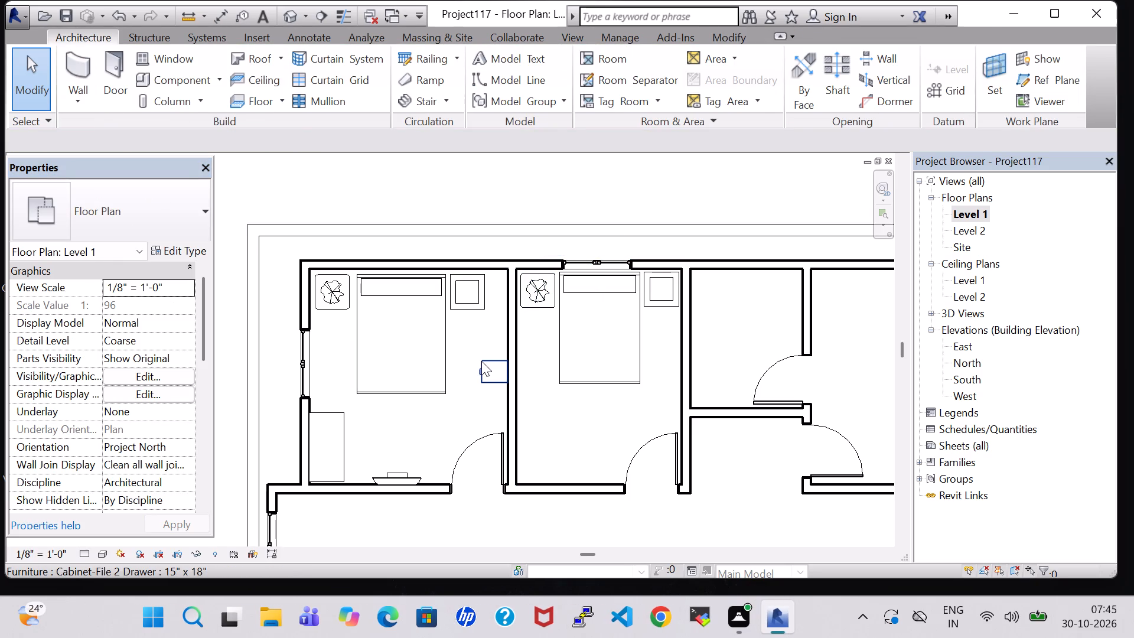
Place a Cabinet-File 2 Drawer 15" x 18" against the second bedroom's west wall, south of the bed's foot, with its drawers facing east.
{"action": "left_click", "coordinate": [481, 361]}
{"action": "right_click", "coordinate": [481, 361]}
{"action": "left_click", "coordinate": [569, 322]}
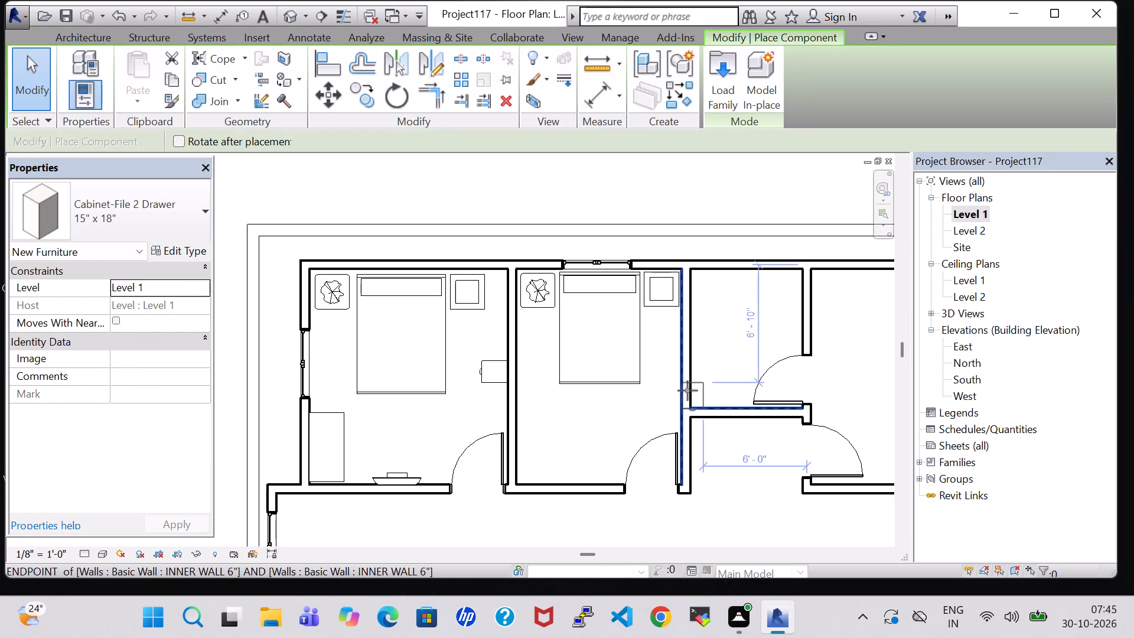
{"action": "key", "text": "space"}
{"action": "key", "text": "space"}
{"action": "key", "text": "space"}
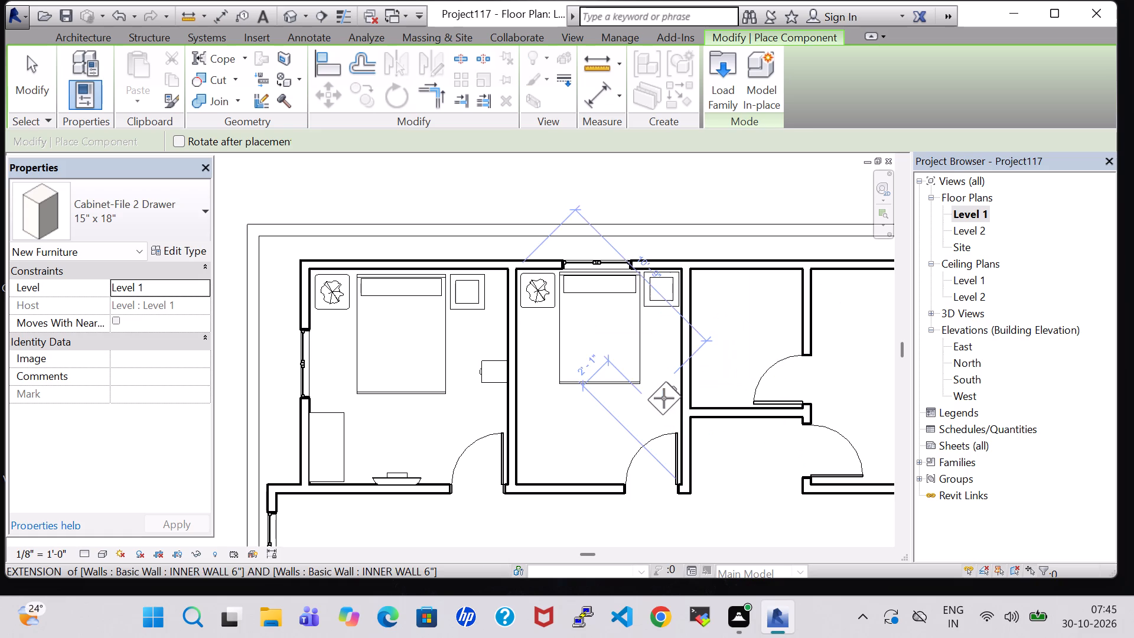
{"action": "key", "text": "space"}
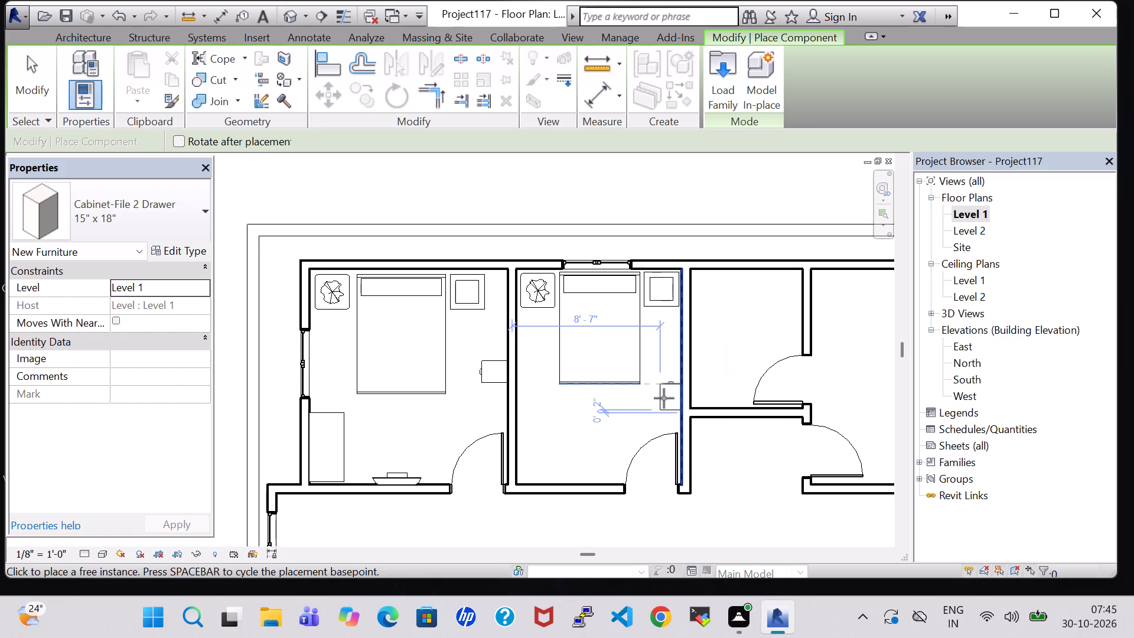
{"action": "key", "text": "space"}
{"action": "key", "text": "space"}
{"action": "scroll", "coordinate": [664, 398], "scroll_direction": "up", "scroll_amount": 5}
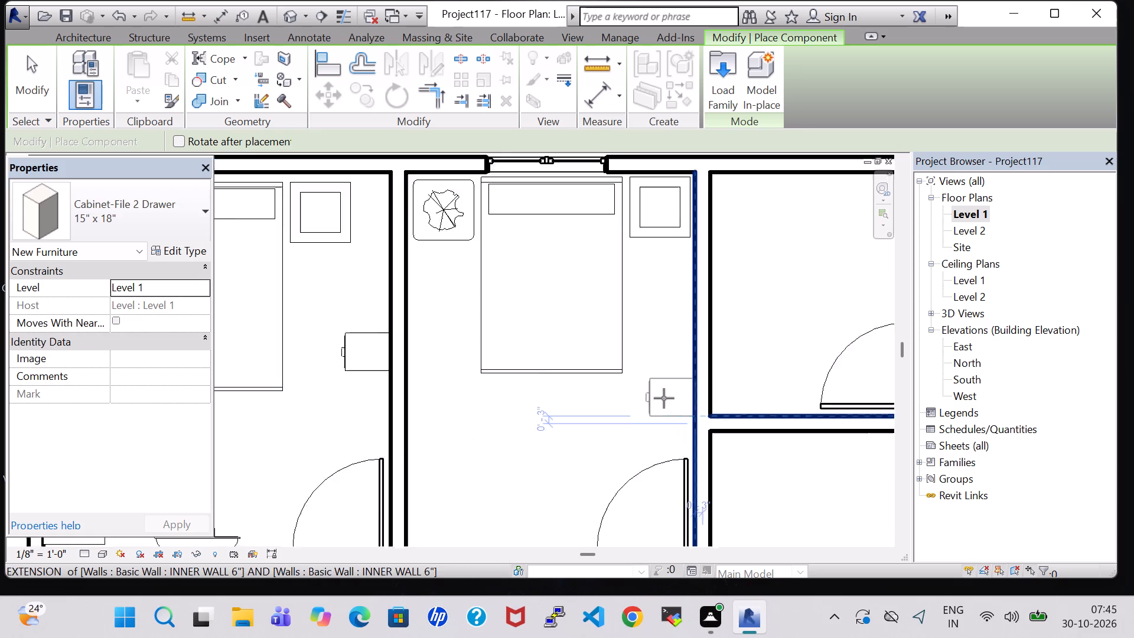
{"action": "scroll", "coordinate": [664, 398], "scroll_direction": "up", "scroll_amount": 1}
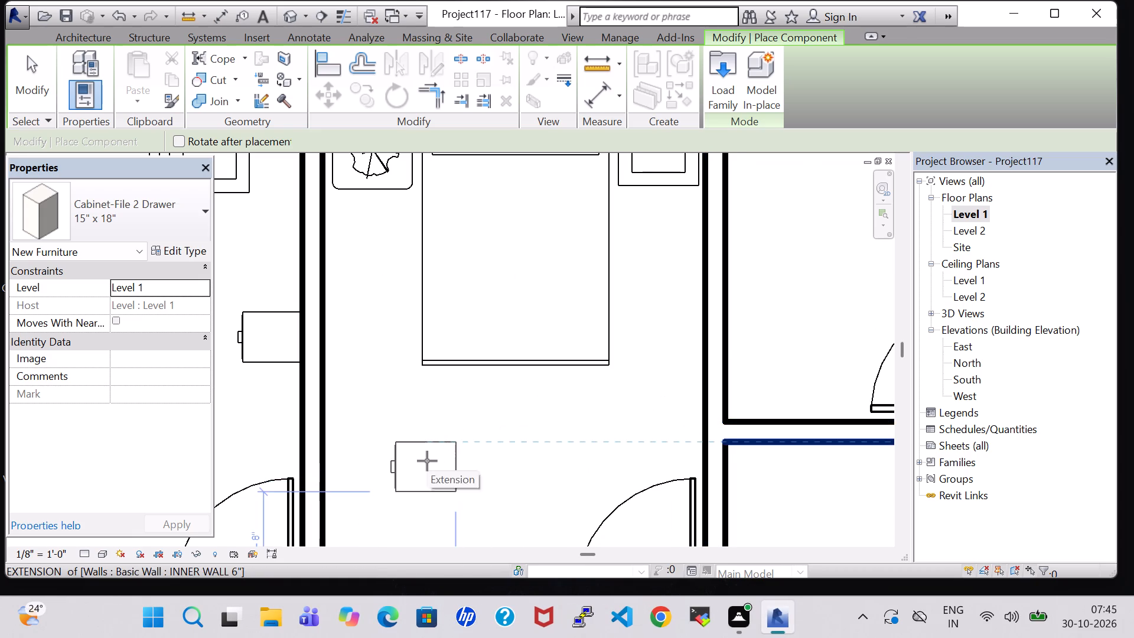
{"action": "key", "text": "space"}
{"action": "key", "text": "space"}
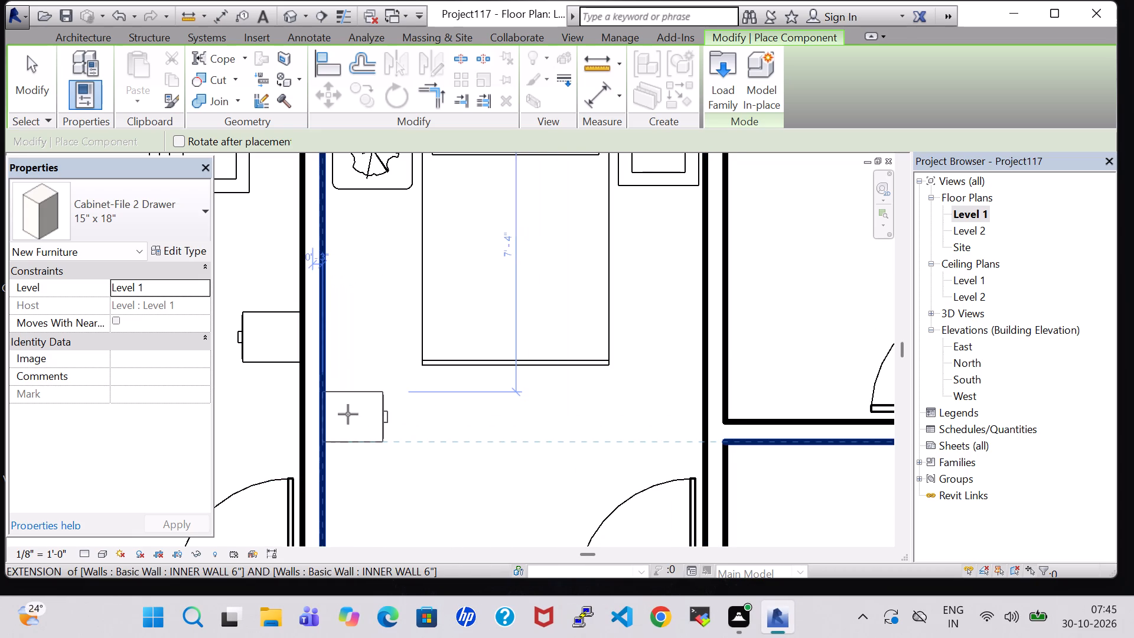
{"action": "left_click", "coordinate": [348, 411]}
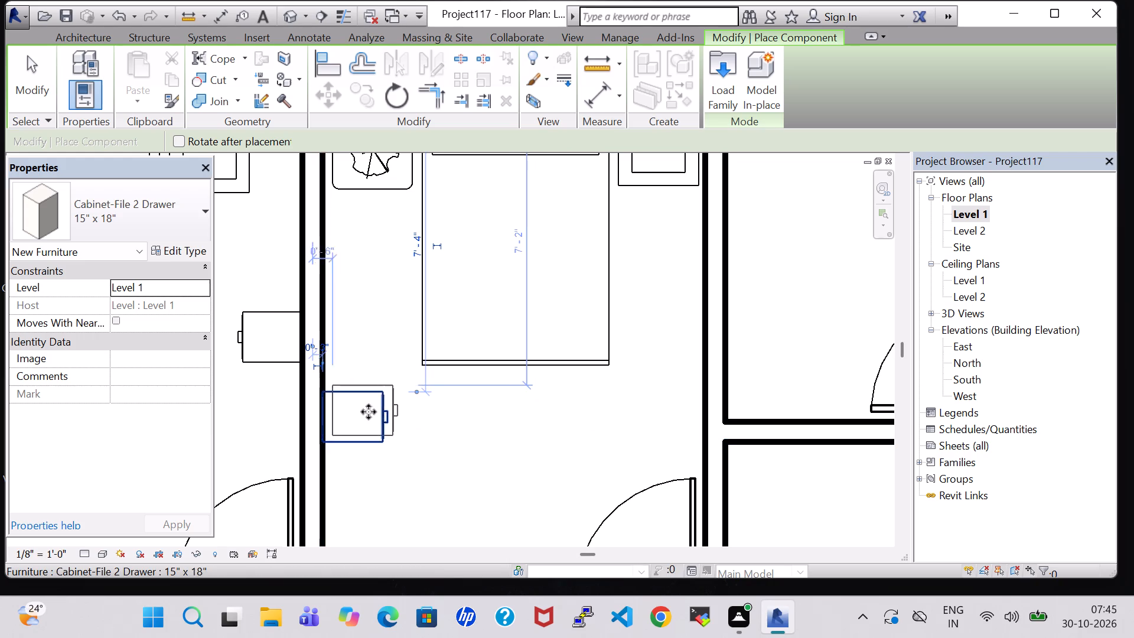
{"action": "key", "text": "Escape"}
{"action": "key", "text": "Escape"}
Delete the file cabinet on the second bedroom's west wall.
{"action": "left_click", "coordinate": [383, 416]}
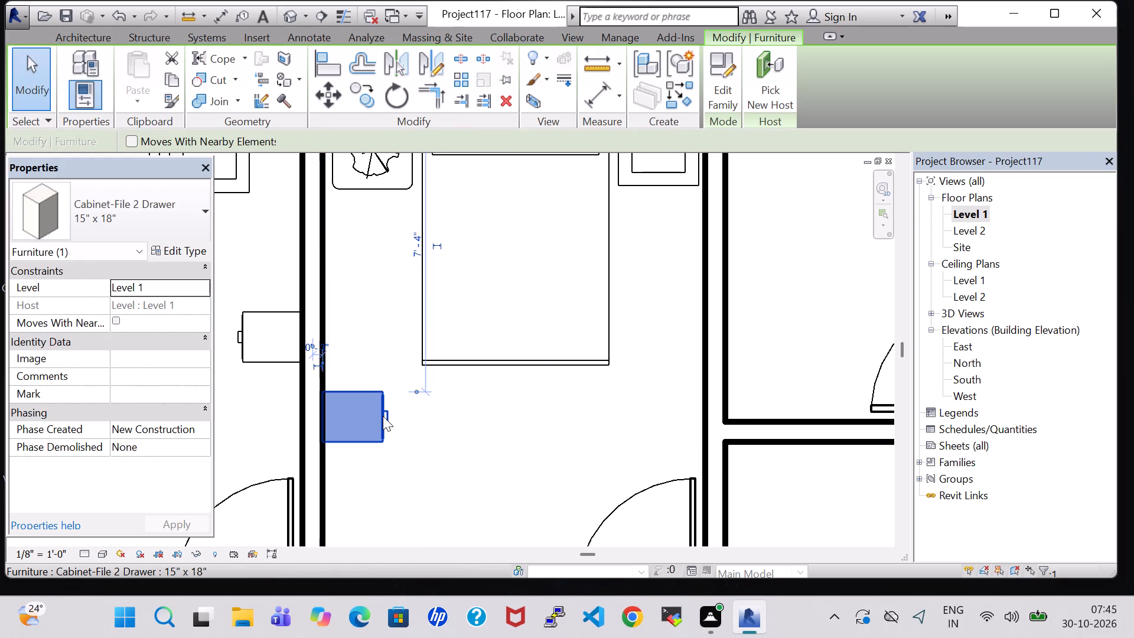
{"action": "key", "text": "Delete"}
Place a north-facing Cabinet-File 2 Drawer 15" x 18" against the second bedroom's south wall beside the door, about 5'-1" from the west wall's centerline.
{"action": "scroll", "coordinate": [383, 416], "scroll_direction": "down", "scroll_amount": 5}
{"action": "middle_click_drag", "start_coordinate": [383, 416], "coordinate": [383, 409]}
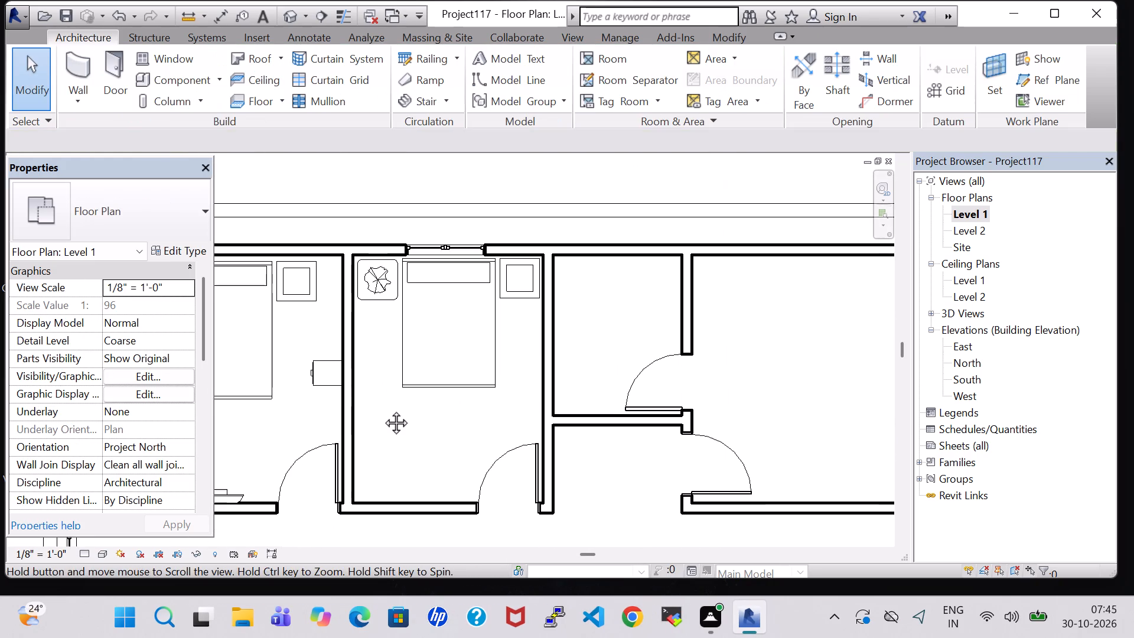
{"action": "middle_click_drag", "start_coordinate": [383, 409], "coordinate": [383, 411]}
{"action": "scroll", "coordinate": [343, 380], "scroll_direction": "down", "scroll_amount": 2}
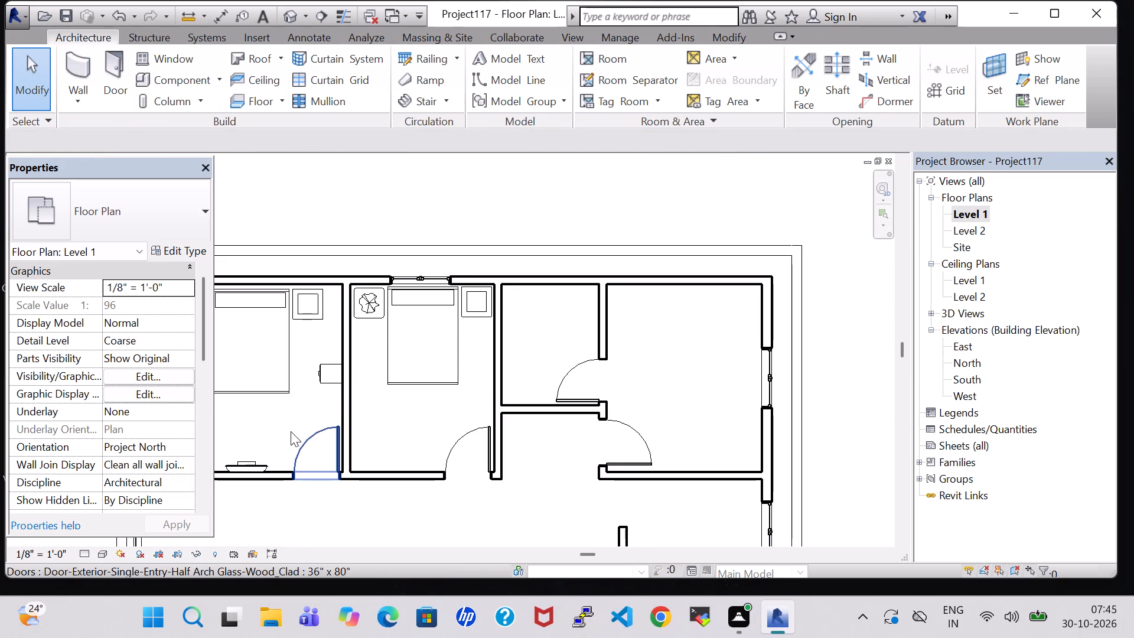
{"action": "left_click", "coordinate": [328, 382]}
{"action": "right_click", "coordinate": [328, 382]}
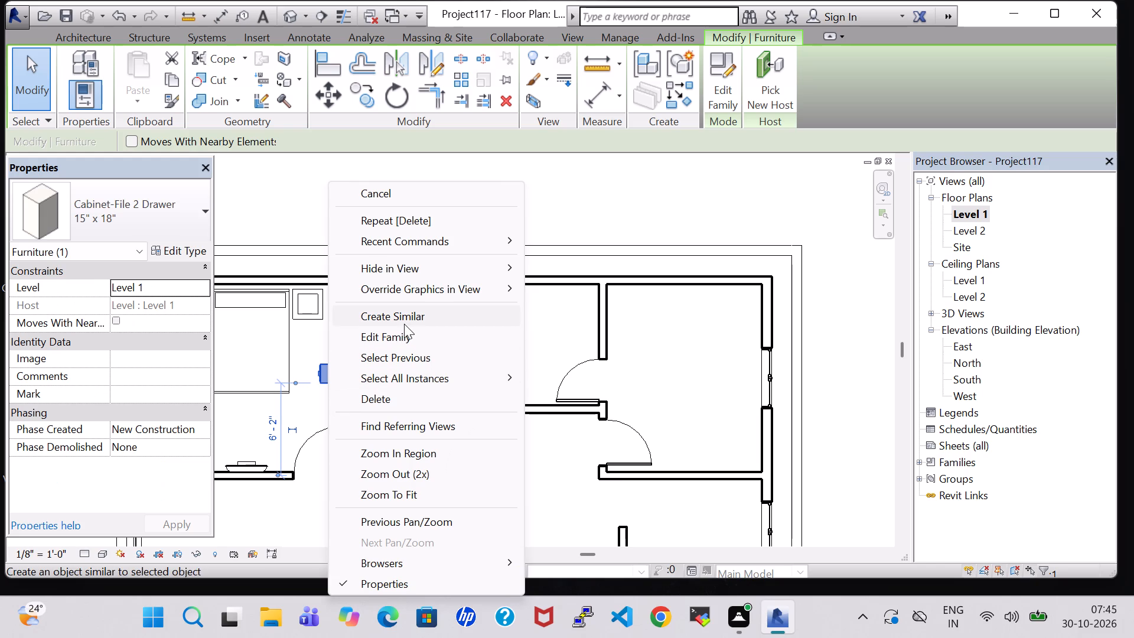
{"action": "left_click", "coordinate": [404, 322]}
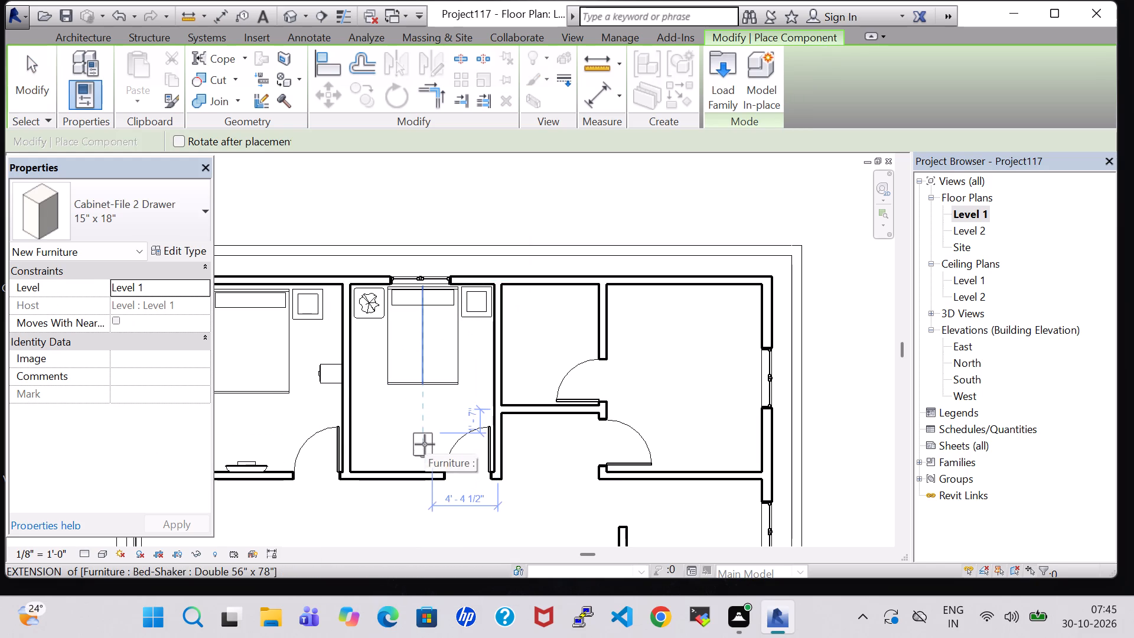
{"action": "key", "text": "space"}
{"action": "key", "text": "space"}
{"action": "scroll", "coordinate": [425, 444], "scroll_direction": "up", "scroll_amount": 7}
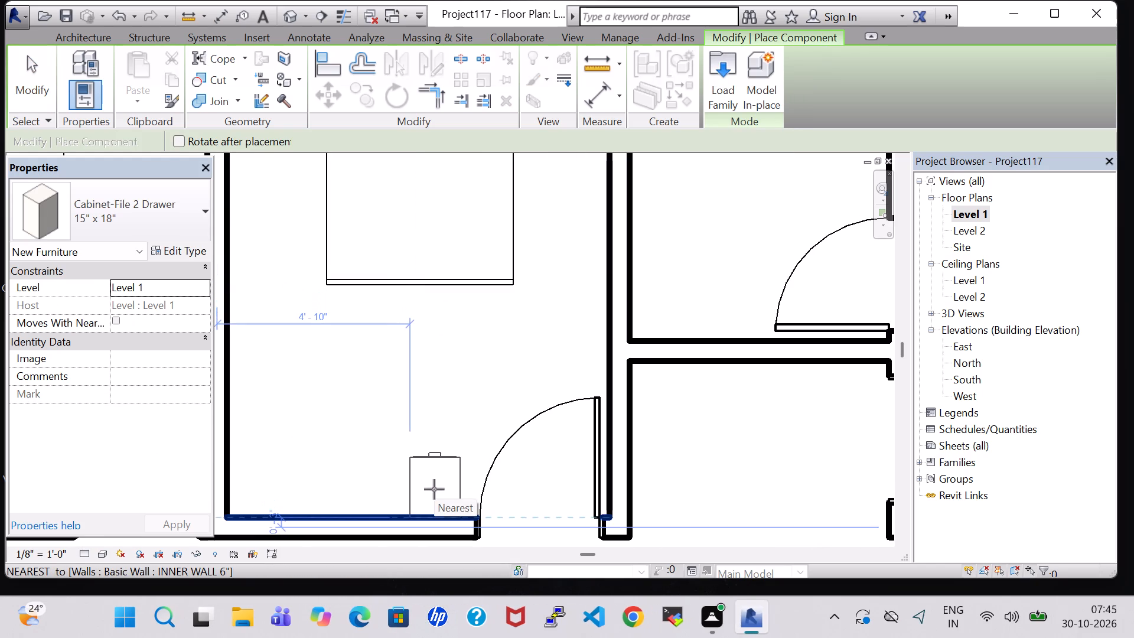
{"action": "left_click", "coordinate": [444, 492]}
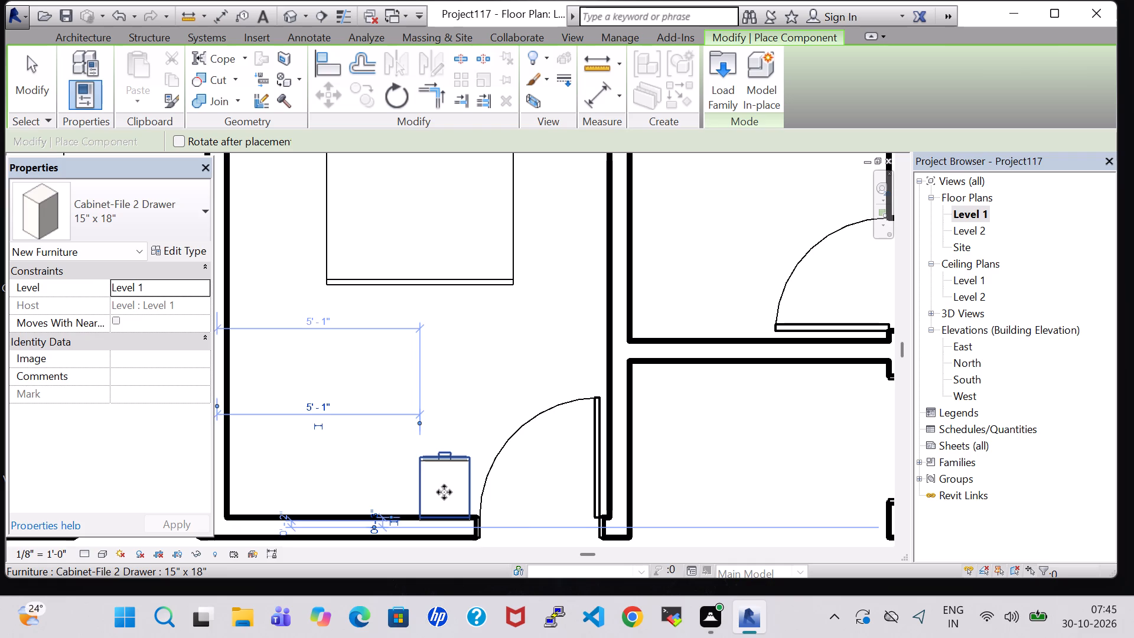
{"action": "key", "text": "Escape"}
{"action": "key", "text": "Escape"}
Place a Mirror-Ellipse 24" x 48" matching the first bedroom's mirror on the second bedroom's south wall behind the file cabinet.
{"action": "scroll", "coordinate": [396, 416], "scroll_direction": "down", "scroll_amount": 6}
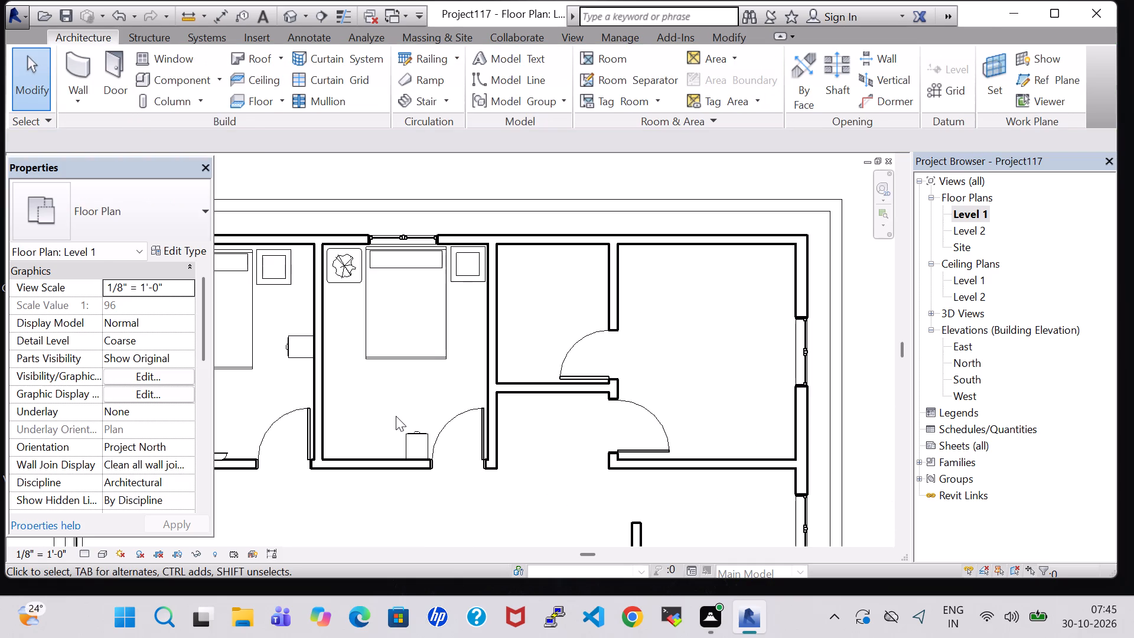
{"action": "middle_click_drag", "start_coordinate": [375, 412], "coordinate": [457, 398]}
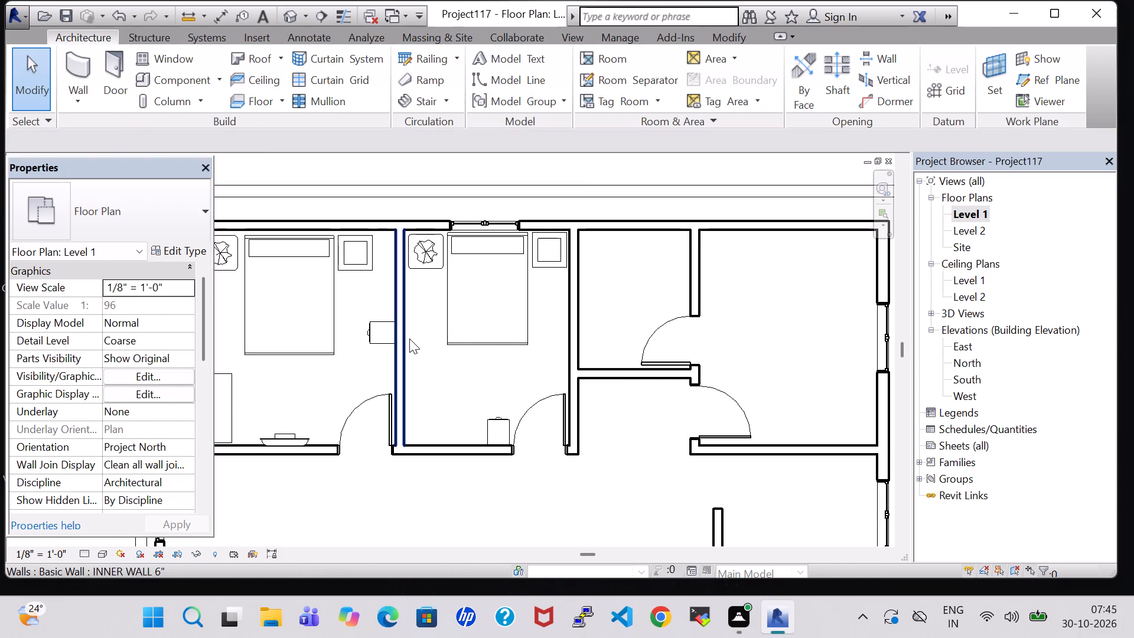
{"action": "left_click", "coordinate": [396, 333]}
{"action": "right_click", "coordinate": [396, 333]}
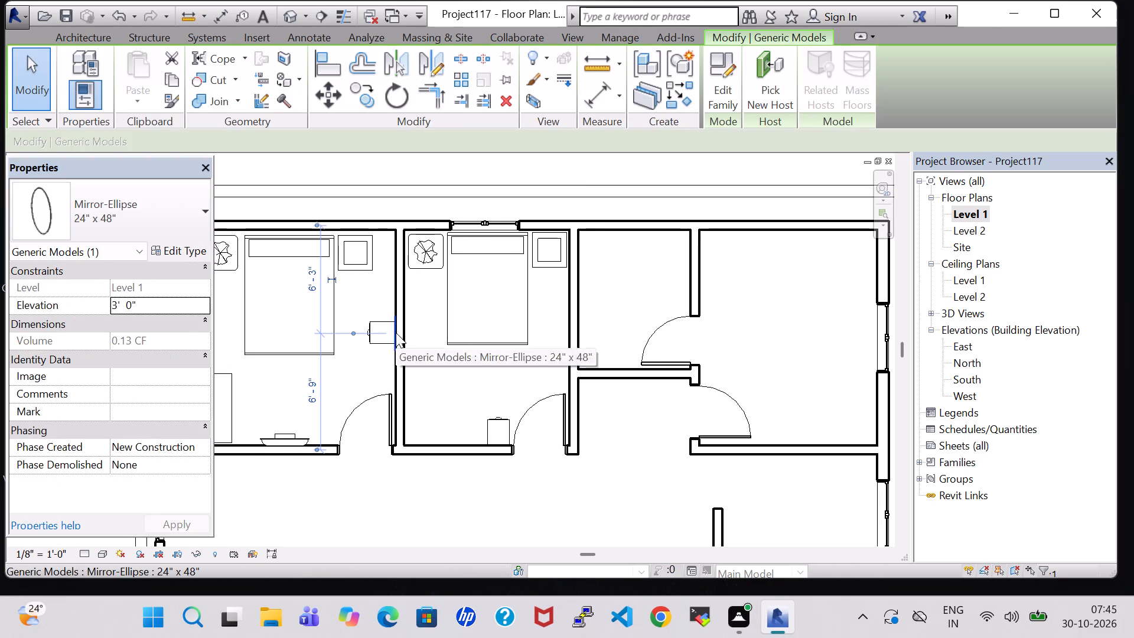
{"action": "left_click", "coordinate": [486, 320]}
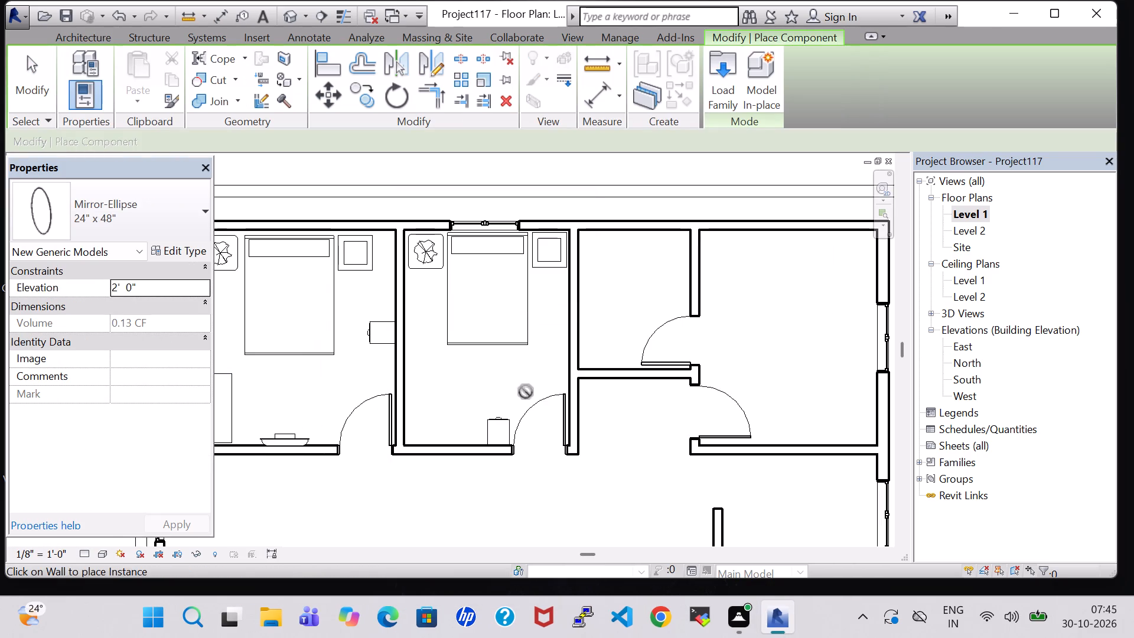
{"action": "scroll", "coordinate": [511, 451], "scroll_direction": "up", "scroll_amount": 8}
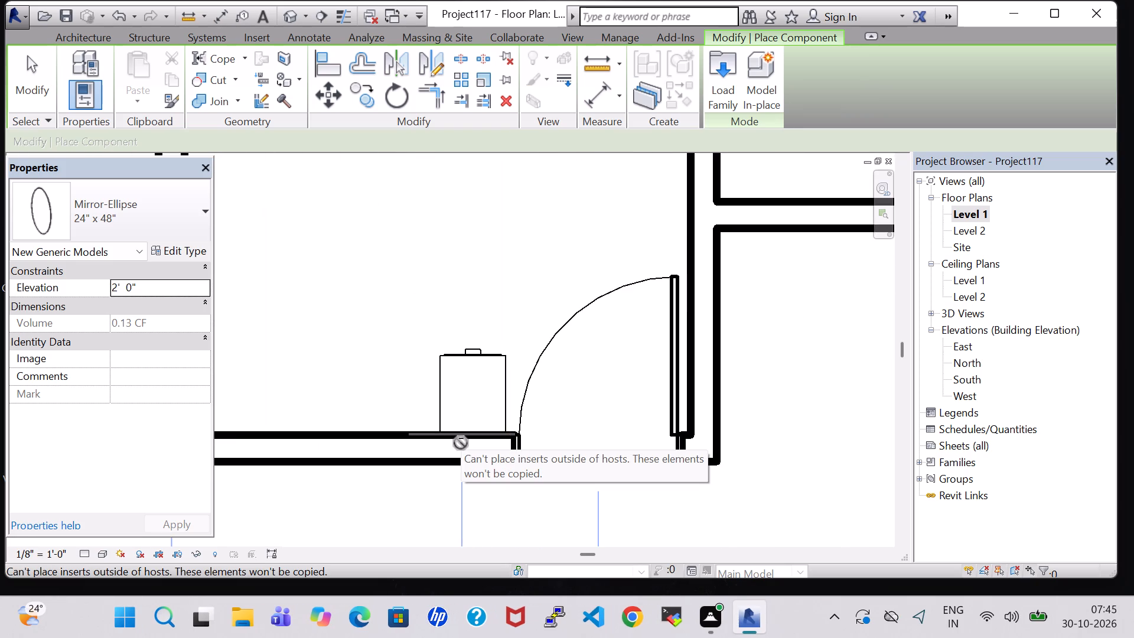
{"action": "left_click", "coordinate": [461, 442]}
{"action": "key", "text": "Escape"}
{"action": "key", "text": "Escape"}
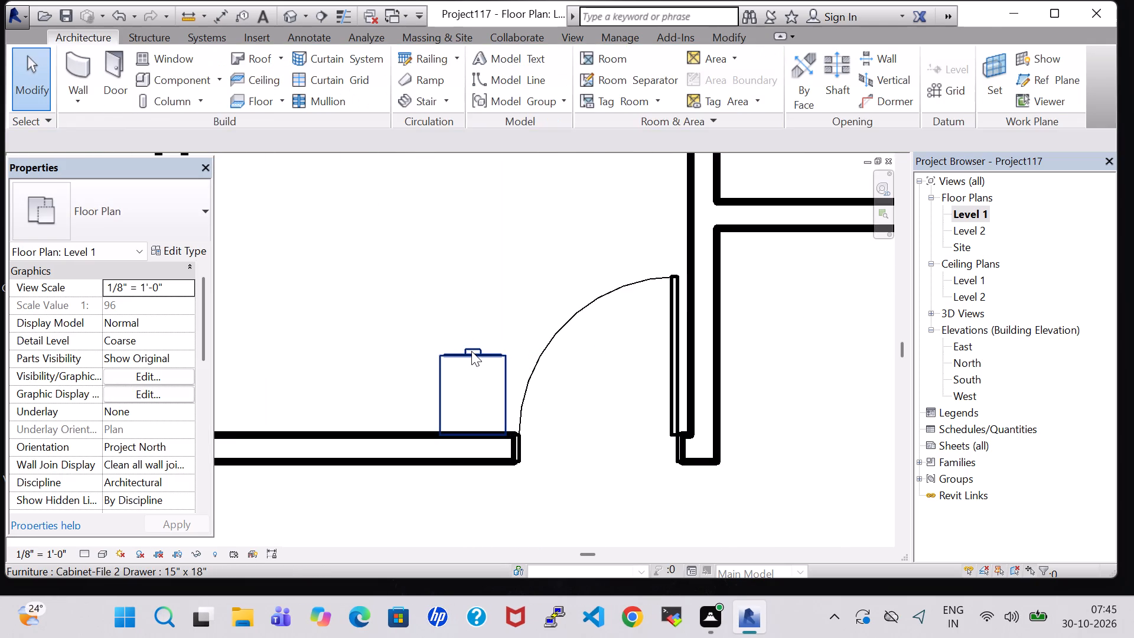
Nudge the second bedroom's file cabinet west along the south wall, to about 4'-11" from the west wall.
{"action": "left_click", "coordinate": [471, 351]}
{"action": "key", "text": "Left"}
{"action": "key", "text": "Left"}
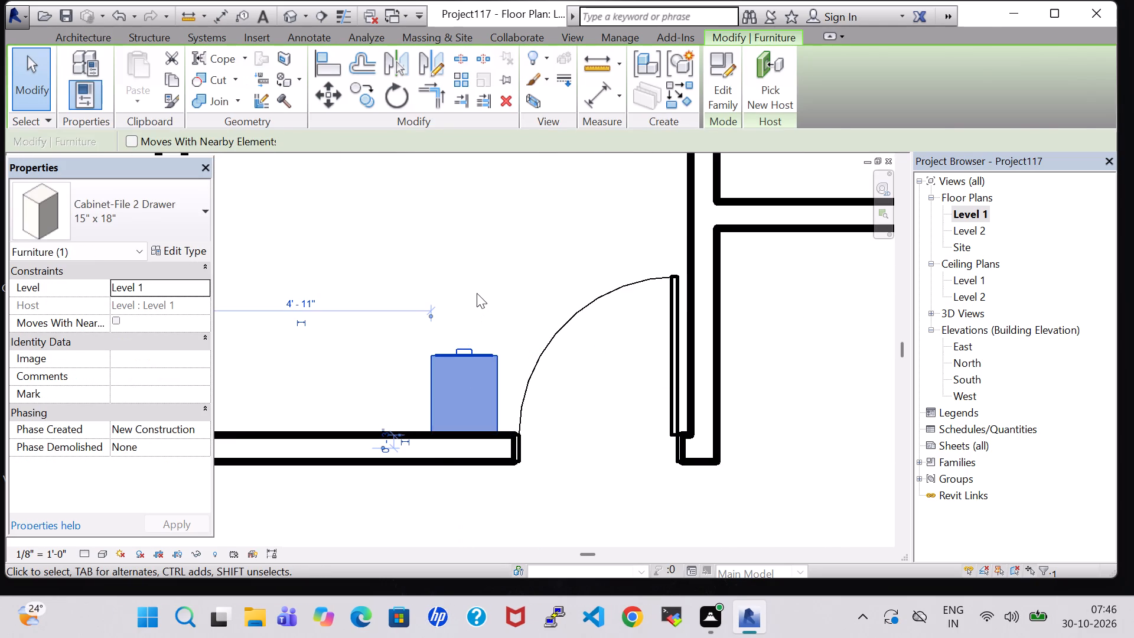
{"action": "left_click", "coordinate": [477, 293]}
Set the elevation of the mirror behind the second bedroom's file cabinet to 3' 0".
{"action": "left_click", "coordinate": [460, 436]}
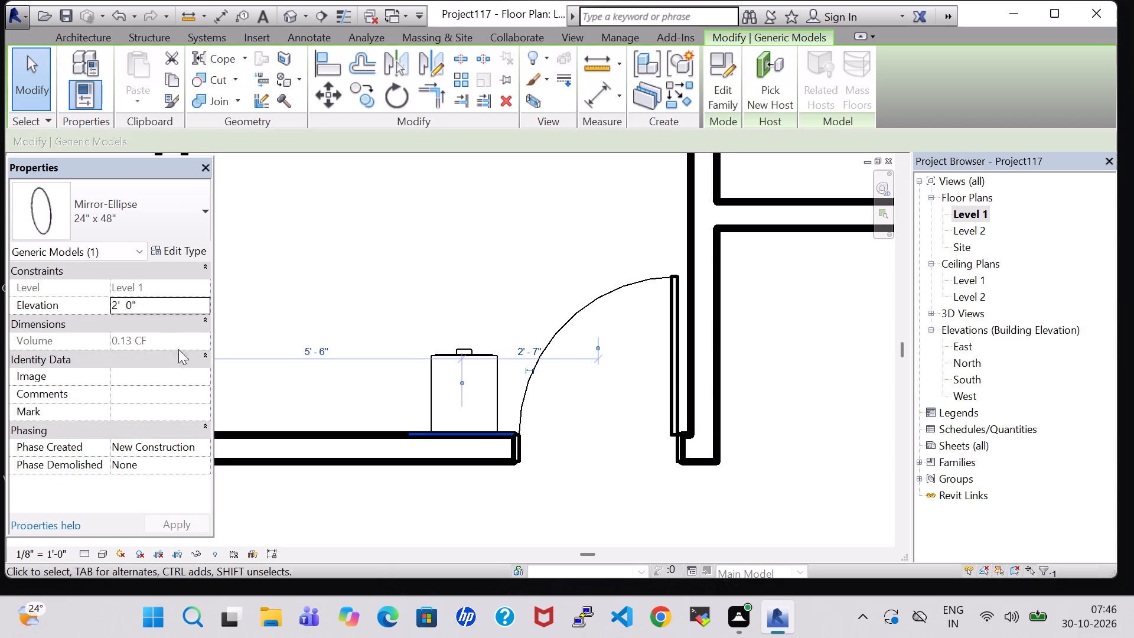
{"action": "left_click", "coordinate": [118, 310]}
{"action": "key", "text": "BackSpace"}
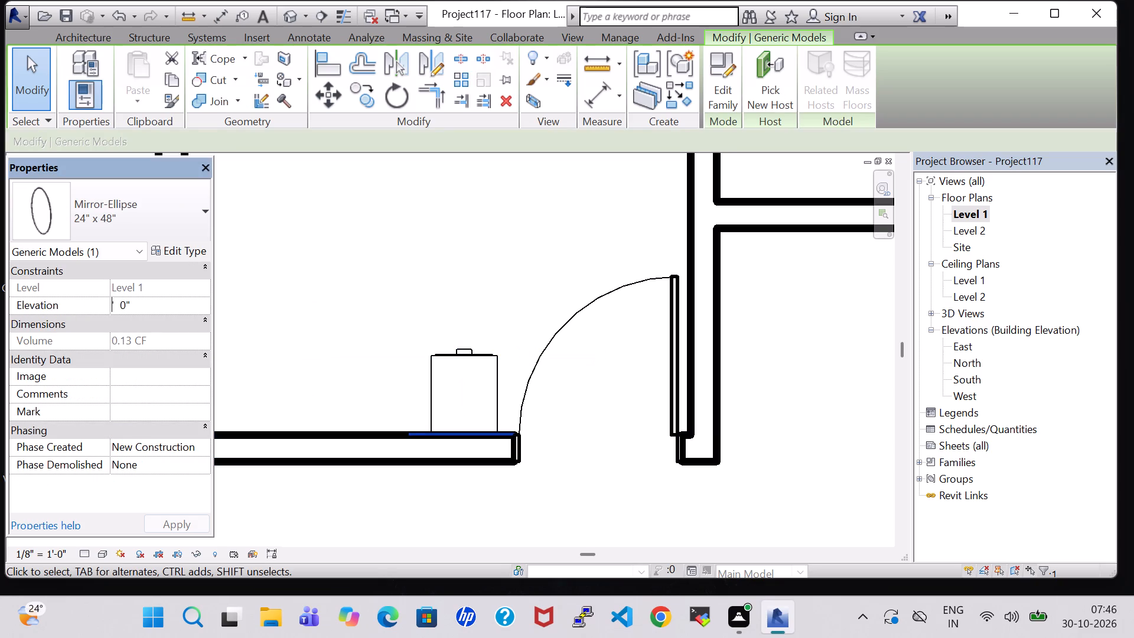
{"action": "key", "text": "3"}
{"action": "left_click", "coordinate": [188, 522]}
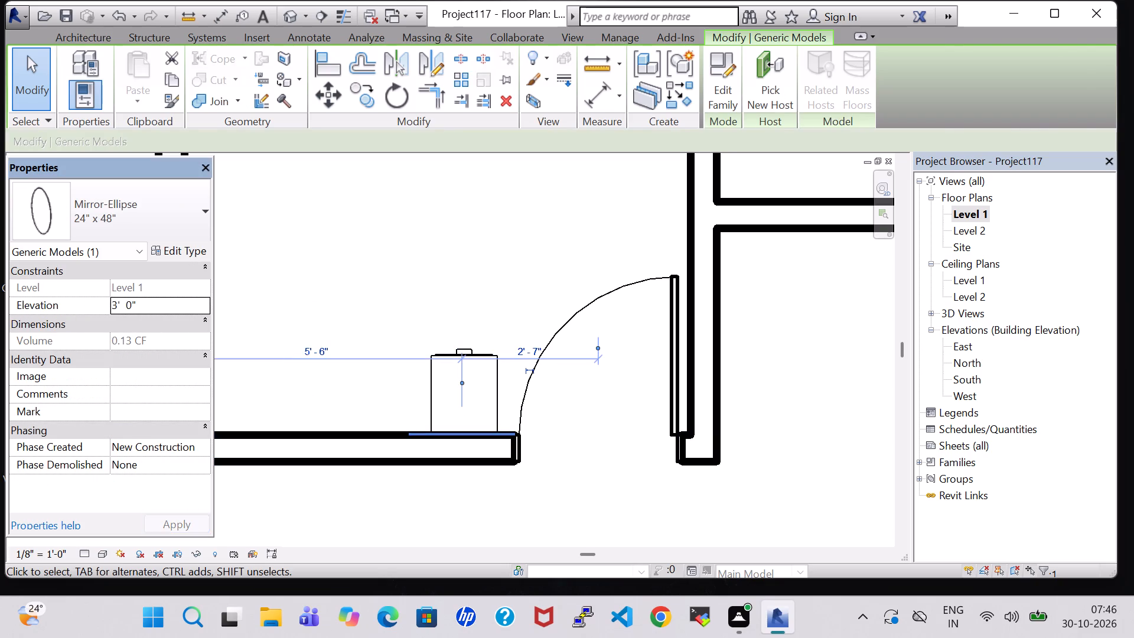
{"action": "left_click", "coordinate": [307, 285]}
Place a TV - Flat Screen 32" in the second bedroom south of the bed's foot, about 2'-11" from the east wall.
{"action": "scroll", "coordinate": [314, 346], "scroll_direction": "down", "scroll_amount": 3}
{"action": "middle_click_drag", "start_coordinate": [314, 347], "coordinate": [405, 369]}
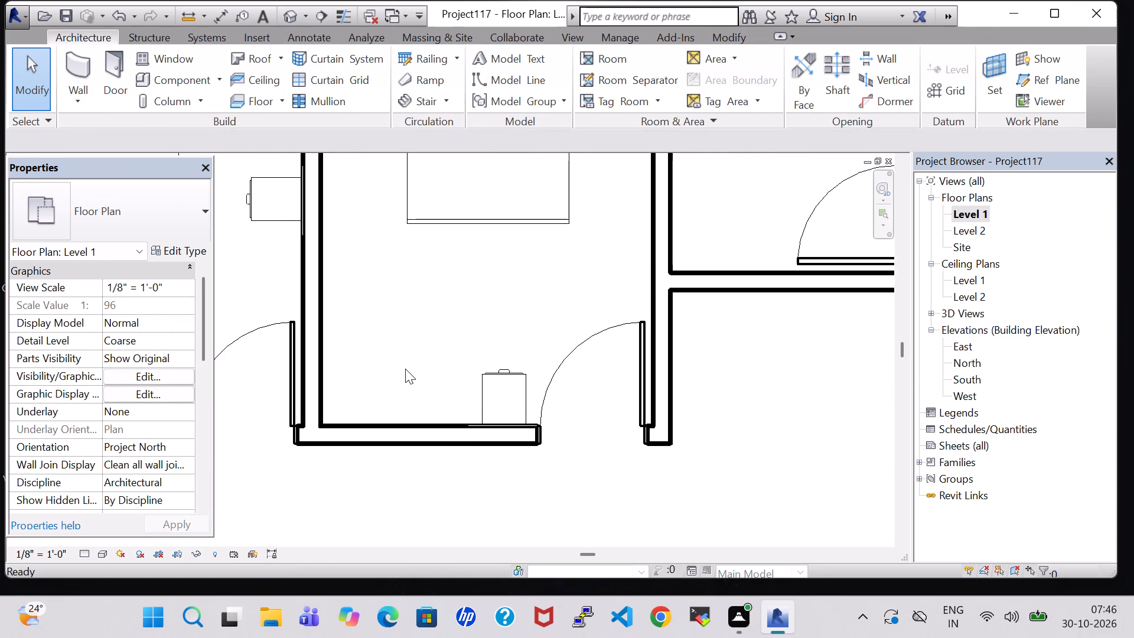
{"action": "scroll", "coordinate": [405, 369], "scroll_direction": "down", "scroll_amount": 4}
{"action": "middle_click_drag", "start_coordinate": [405, 369], "coordinate": [506, 352]}
{"action": "left_click", "coordinate": [310, 370]}
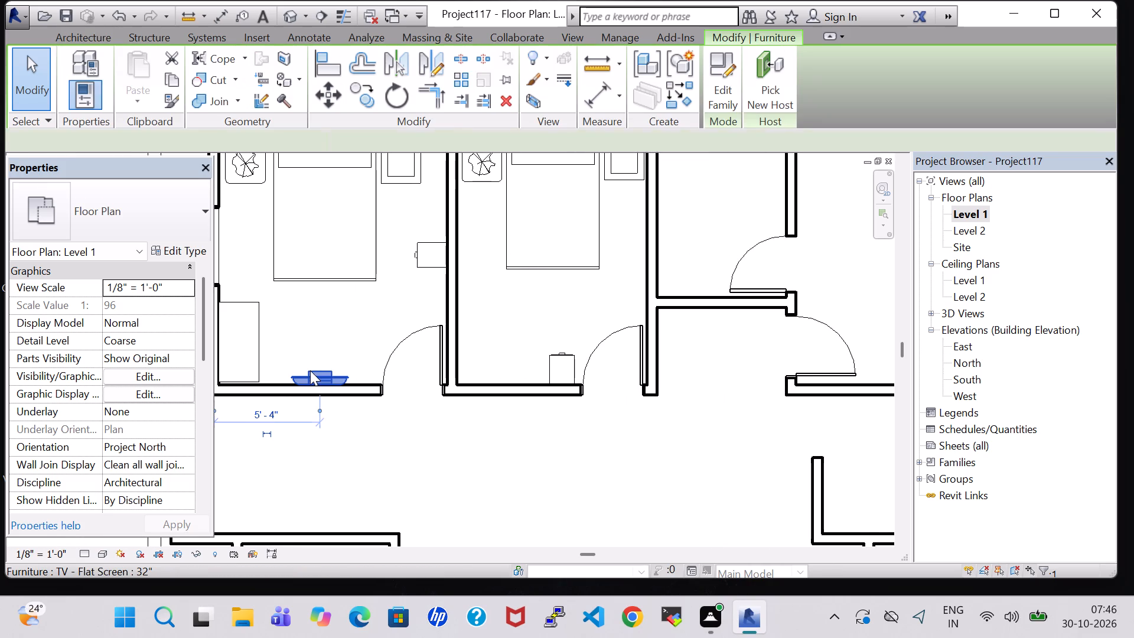
{"action": "right_click", "coordinate": [310, 370]}
{"action": "left_click", "coordinate": [425, 319]}
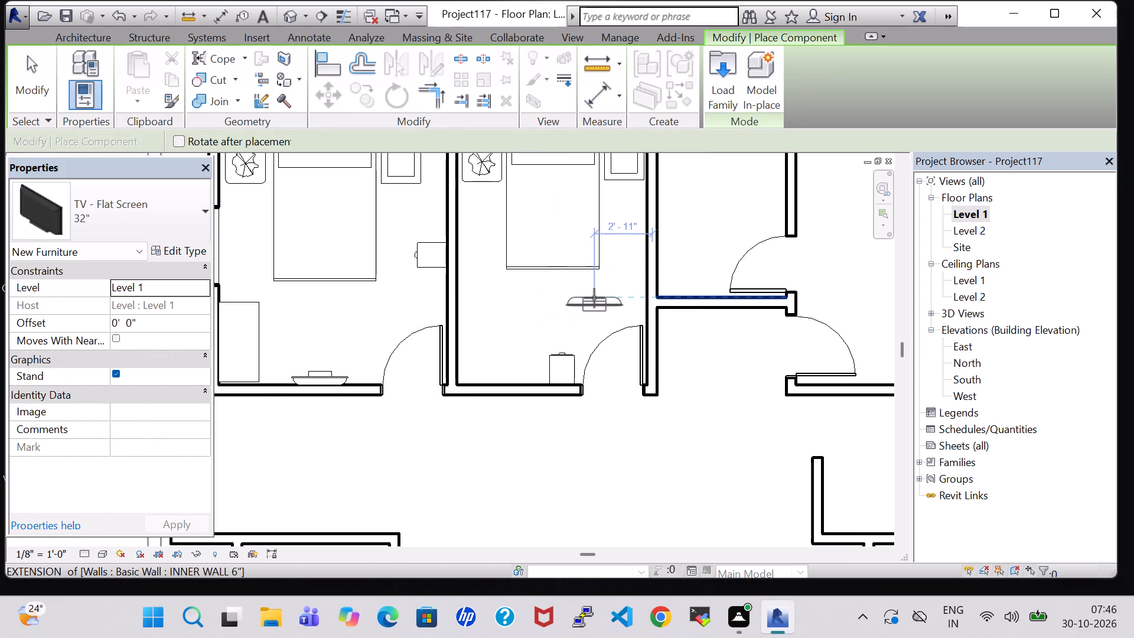
{"action": "left_click", "coordinate": [594, 298]}
{"action": "key", "text": "Escape"}
{"action": "key", "text": "Escape"}
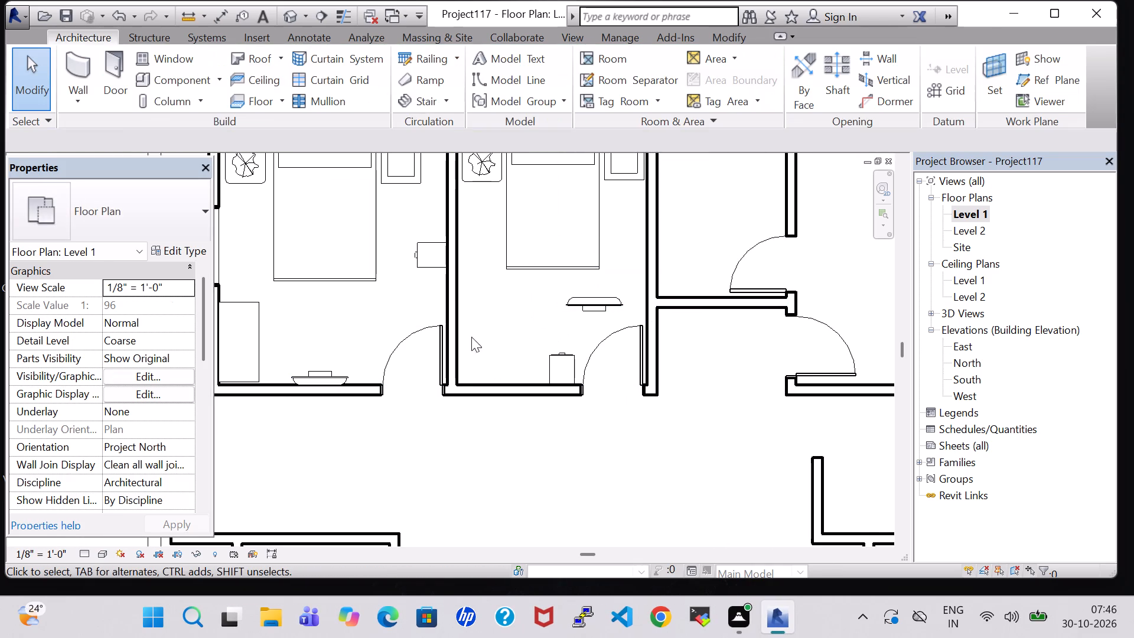
Place a Dresser 48" x 72" x 24" lengthwise against the second bedroom's west wall, about 7'-8" from the north wall.
{"action": "left_click", "coordinate": [250, 304]}
{"action": "right_click", "coordinate": [250, 304]}
{"action": "left_click", "coordinate": [371, 308]}
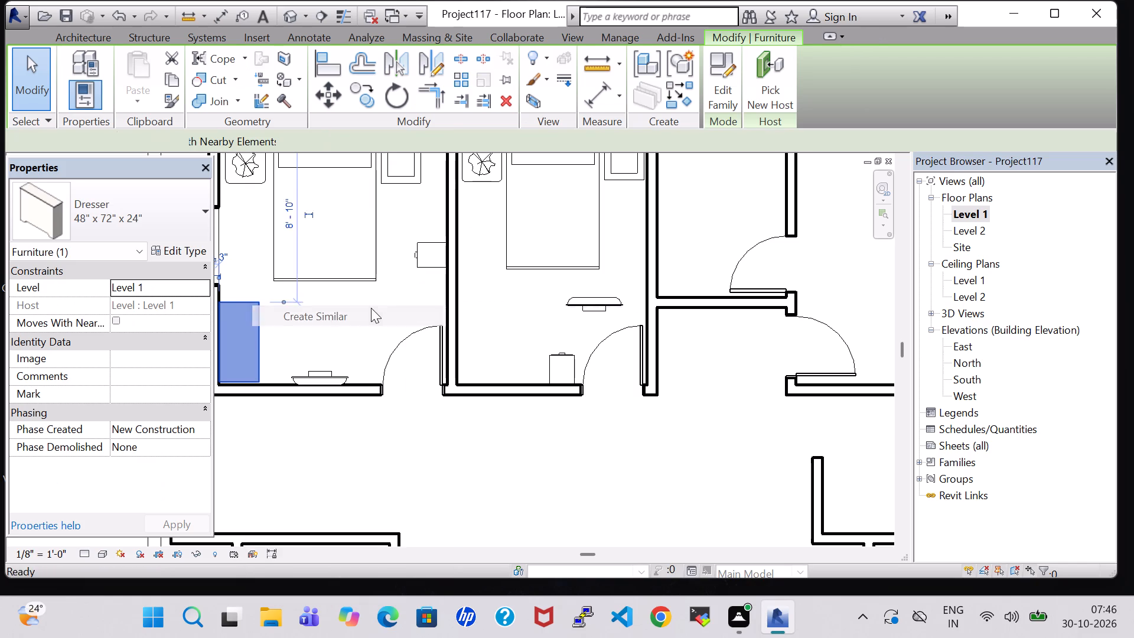
{"action": "key", "text": "space"}
{"action": "key", "text": "space"}
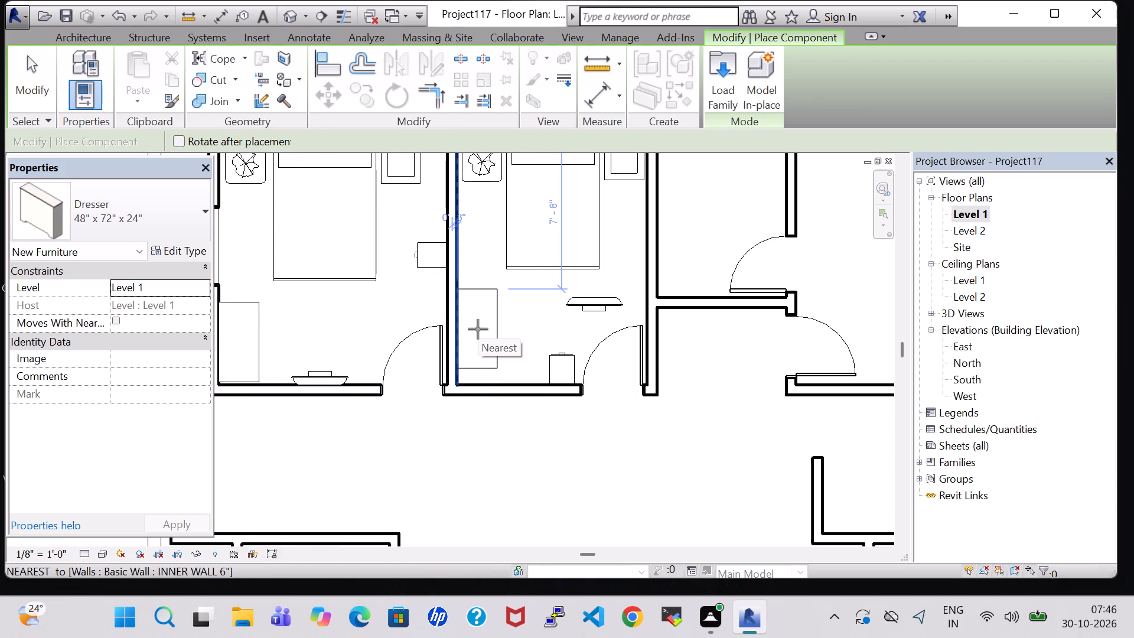
{"action": "left_click", "coordinate": [478, 329]}
{"action": "key", "text": "Escape"}
{"action": "key", "text": "Escape"}
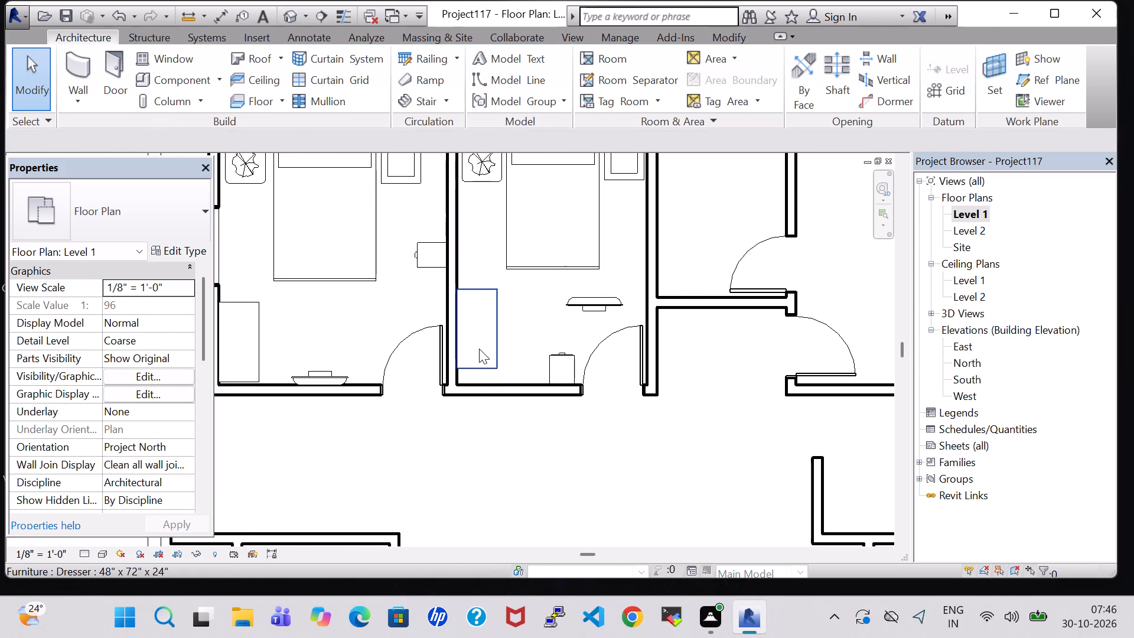
Nudge the second bedroom's dresser south along the west wall, closer to the room's southwest corner.
{"action": "left_click", "coordinate": [478, 360]}
{"action": "key", "text": "Down"}
{"action": "key", "text": "Down"}
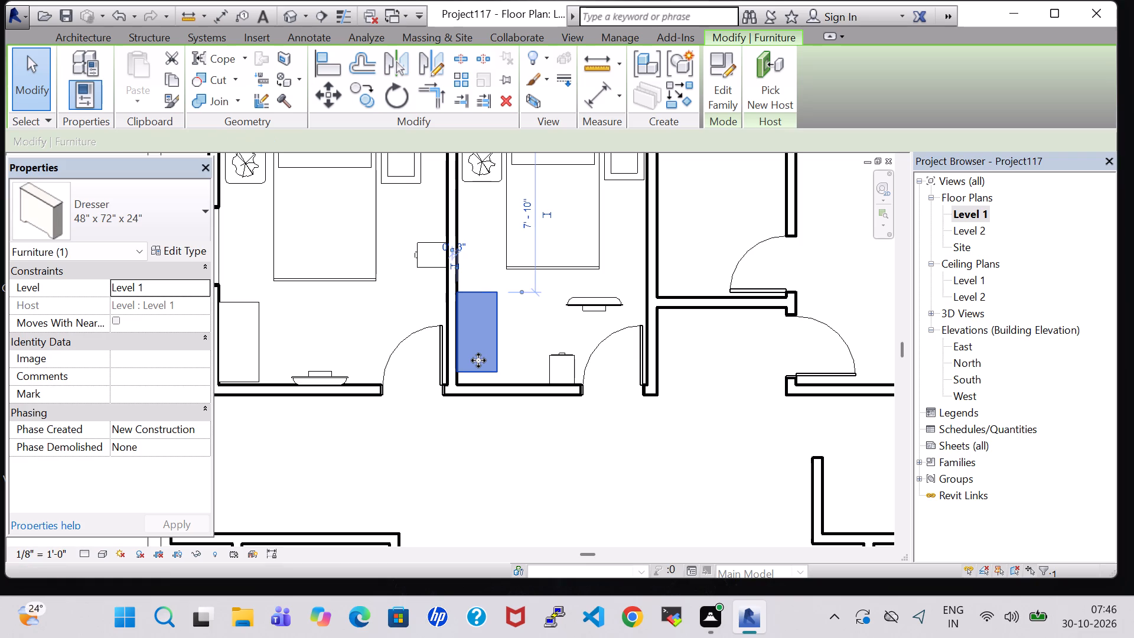
{"action": "key", "text": "Down"}
{"action": "left_click", "coordinate": [489, 441]}
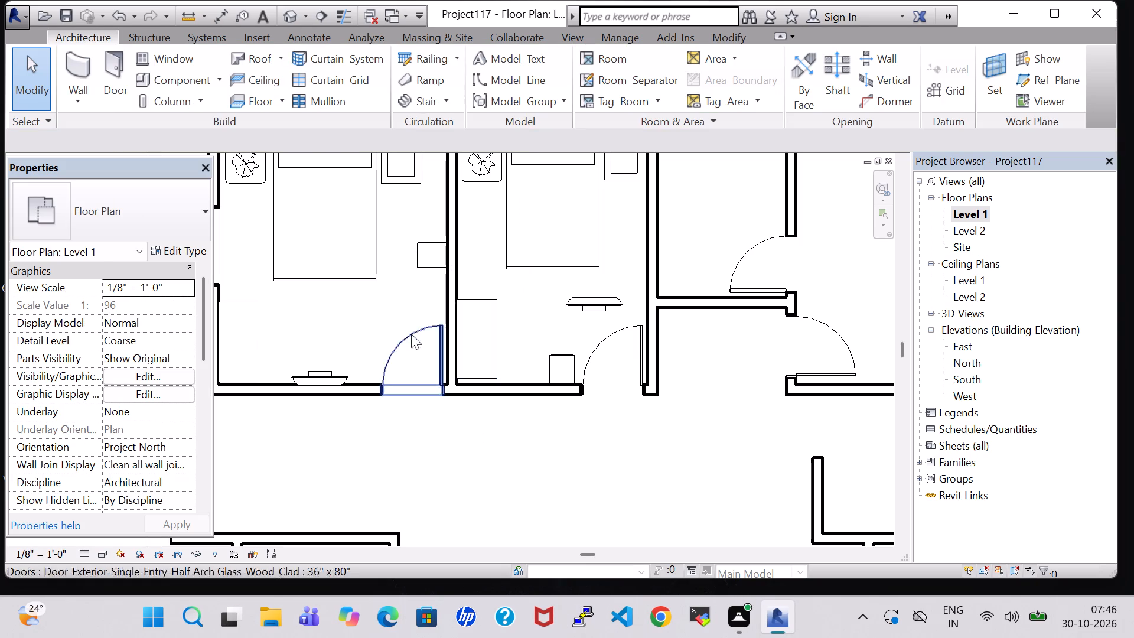
In the 3D view, change the mattress material of the second bedroom's Bed-Shaker Double 56" x 78" type to Plywood, Sheathing.
{"action": "left_click", "coordinate": [283, 14]}
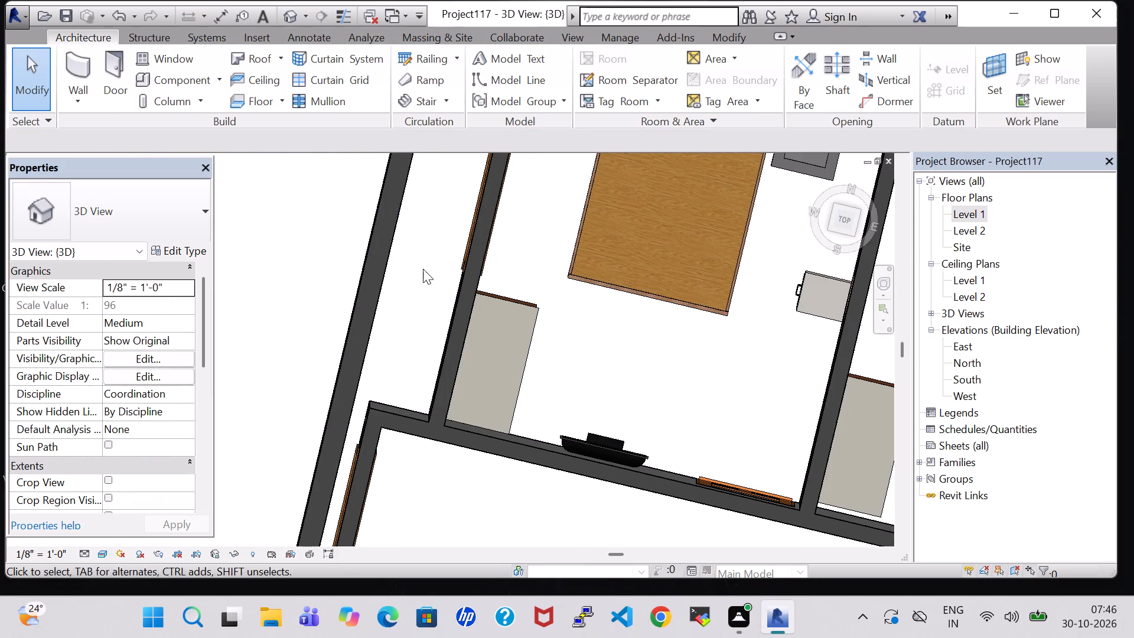
{"action": "scroll", "coordinate": [461, 343], "scroll_direction": "down", "scroll_amount": 3}
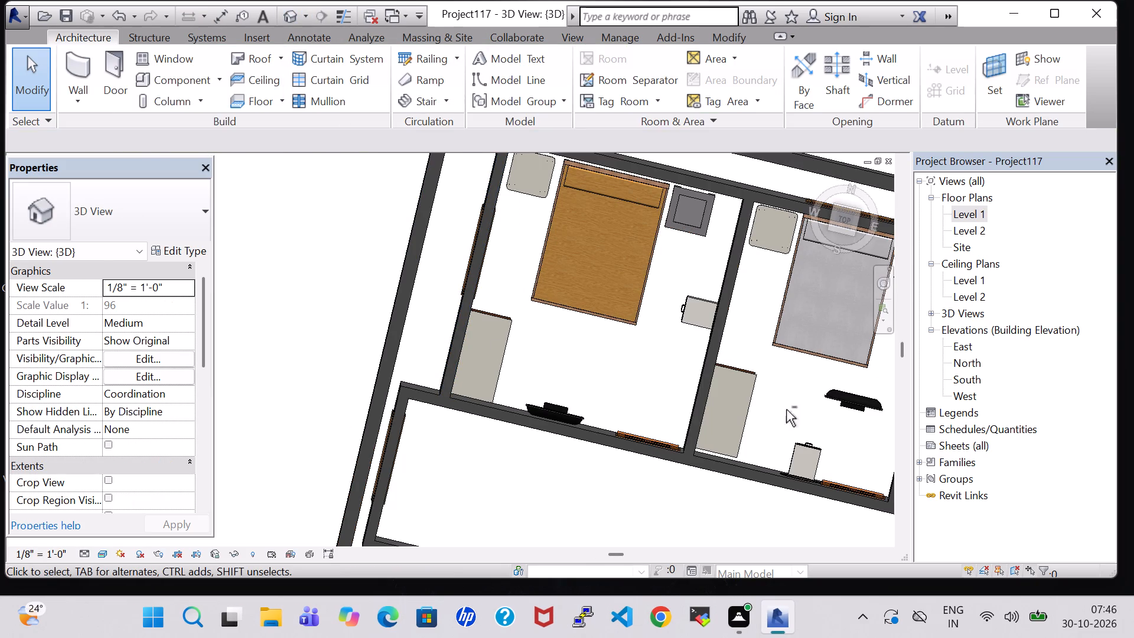
{"action": "middle_click_drag", "start_coordinate": [786, 409], "coordinate": [693, 393], "text": "shift"}
{"action": "middle_click_drag", "start_coordinate": [764, 442], "coordinate": [231, 317]}
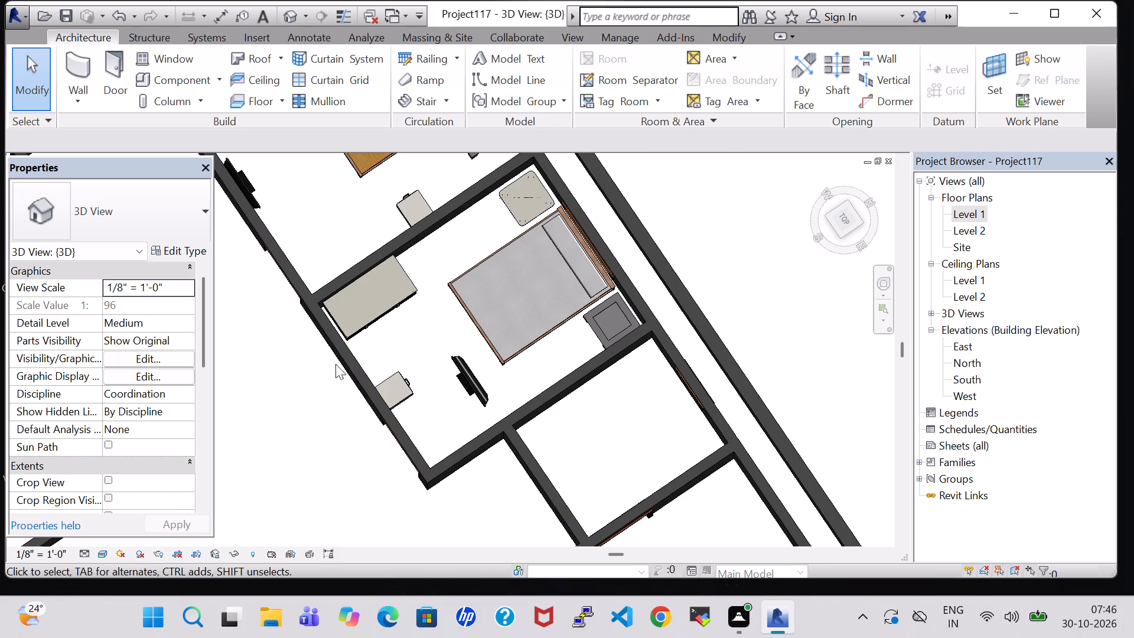
{"action": "middle_click_drag", "start_coordinate": [431, 344], "coordinate": [396, 255], "text": "shift"}
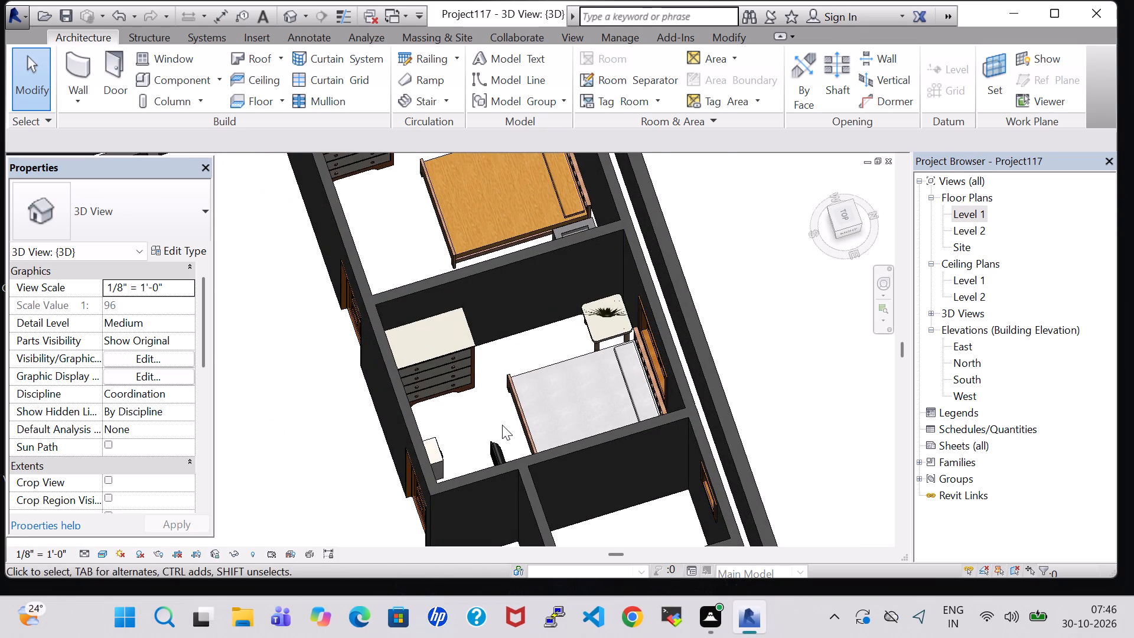
{"action": "middle_click_drag", "start_coordinate": [502, 425], "coordinate": [458, 425]}
{"action": "left_click", "coordinate": [605, 466]}
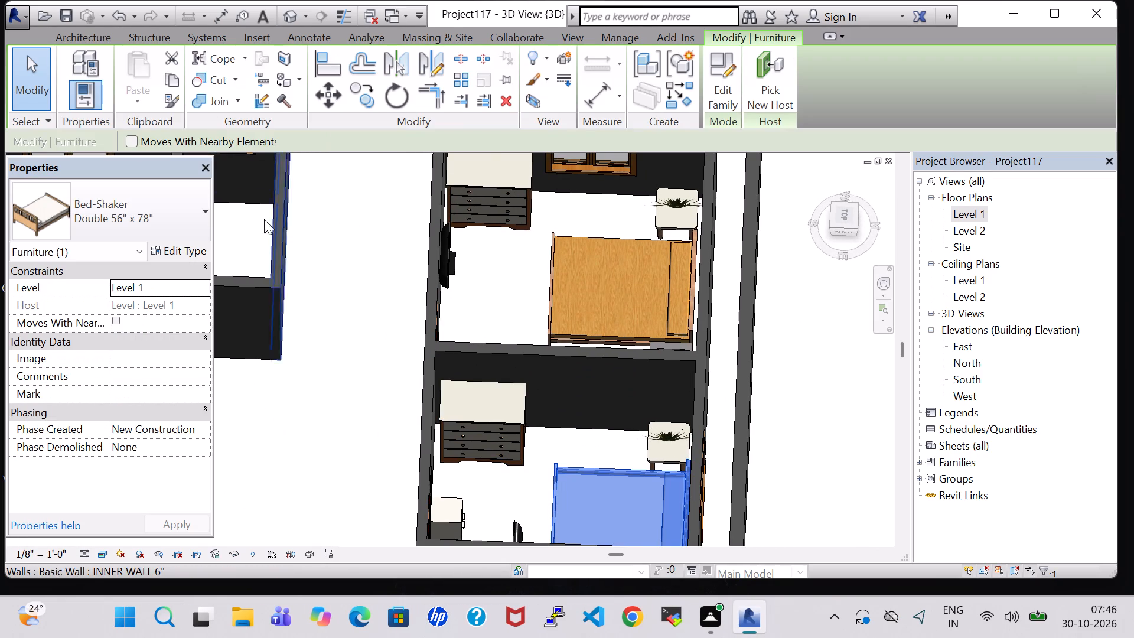
{"action": "left_click", "coordinate": [167, 249]}
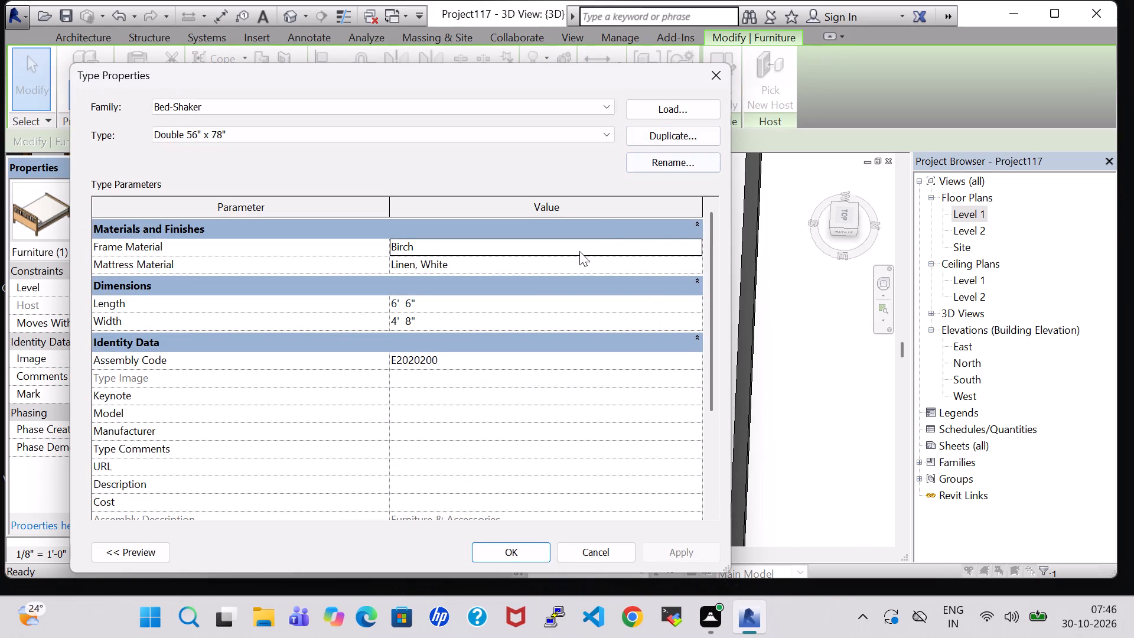
{"action": "left_click", "coordinate": [696, 257]}
{"action": "scroll", "coordinate": [390, 402], "scroll_direction": "down", "scroll_amount": 3}
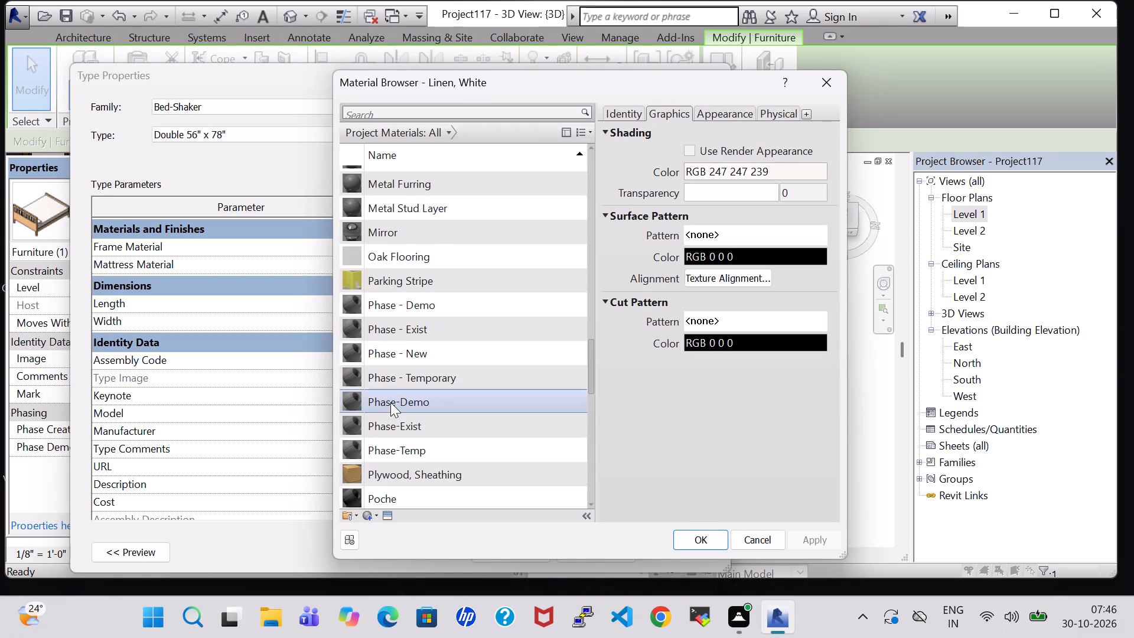
{"action": "left_click", "coordinate": [409, 483]}
{"action": "left_click", "coordinate": [706, 540]}
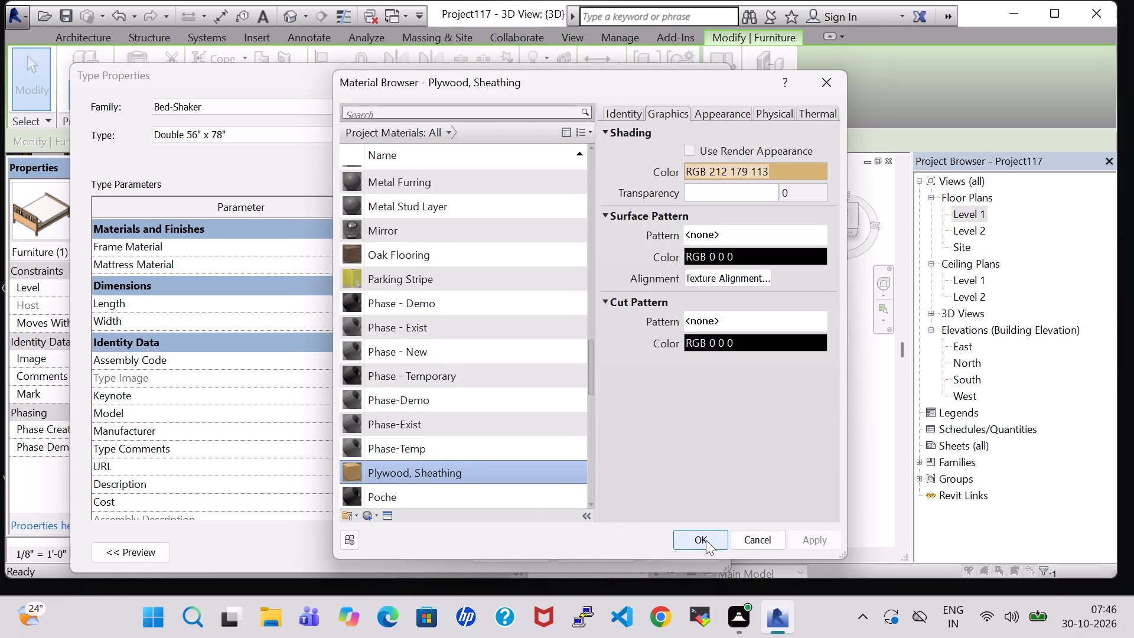
{"action": "left_click", "coordinate": [532, 551]}
{"action": "left_click", "coordinate": [573, 445]}
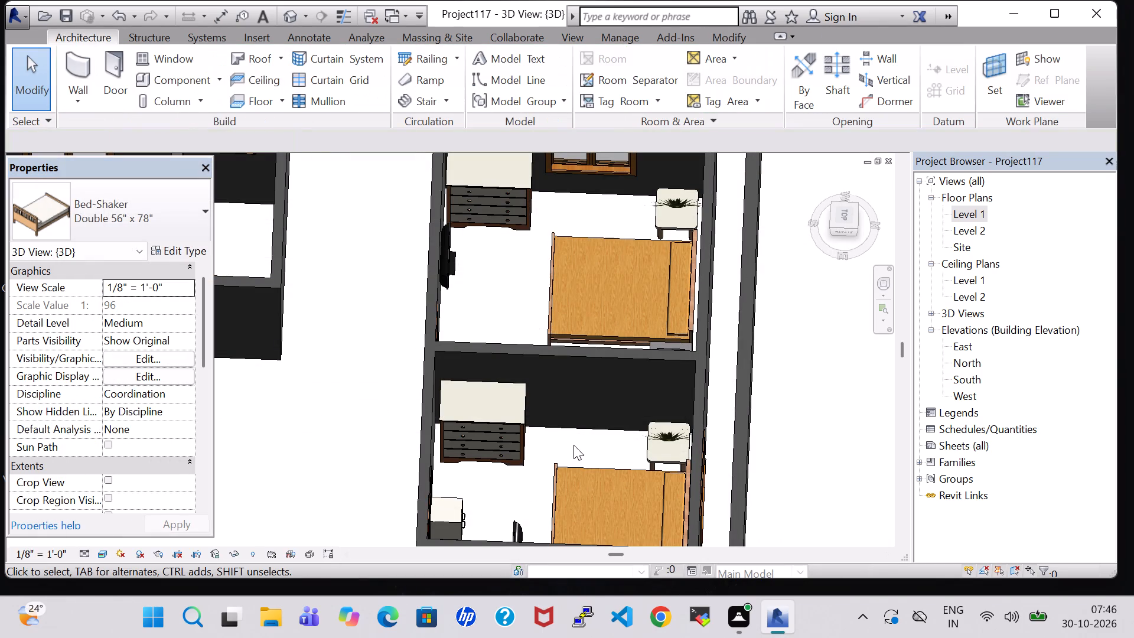
In the 3D view, nudge the second bedroom's elliptical mirror slightly west toward the dresser, above the file cabinet.
{"action": "middle_click_drag", "start_coordinate": [573, 445], "coordinate": [570, 487], "text": "shift"}
{"action": "middle_click_drag", "start_coordinate": [554, 495], "coordinate": [456, 448]}
{"action": "middle_click_drag", "start_coordinate": [455, 447], "coordinate": [336, 198]}
{"action": "middle_click_drag", "start_coordinate": [307, 392], "coordinate": [279, 291], "text": "shift"}
{"action": "middle_click_drag", "start_coordinate": [291, 320], "coordinate": [261, 325]}
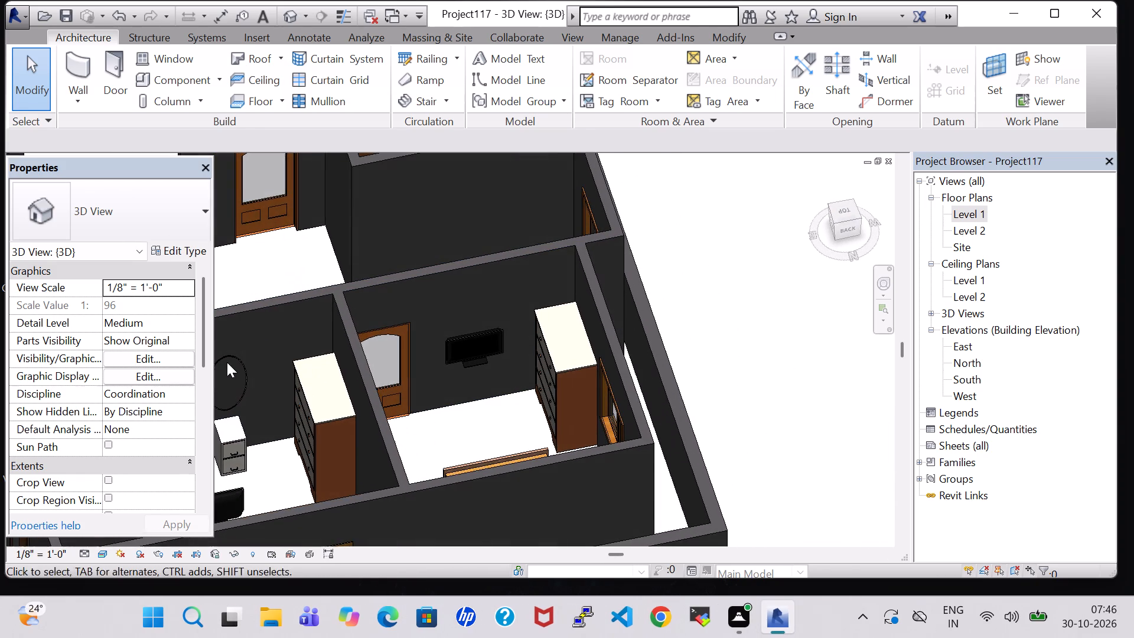
{"action": "middle_click_drag", "start_coordinate": [222, 369], "coordinate": [230, 297]}
{"action": "scroll", "coordinate": [230, 297], "scroll_direction": "up", "scroll_amount": 7}
{"action": "middle_click_drag", "start_coordinate": [261, 311], "coordinate": [363, 326]}
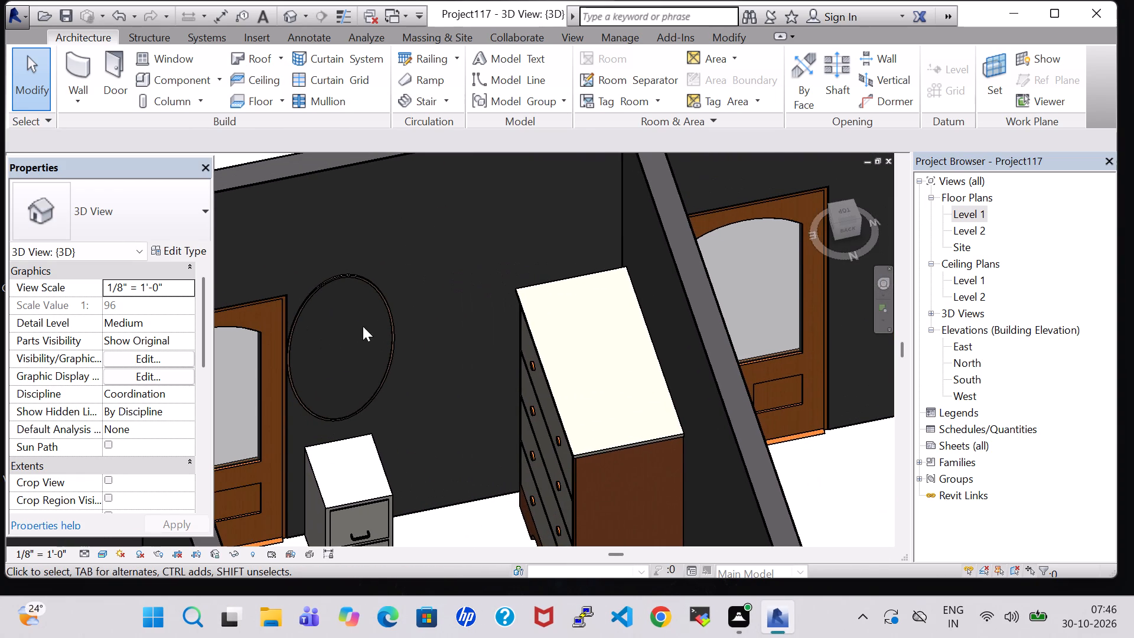
{"action": "left_click", "coordinate": [384, 317]}
{"action": "key", "text": "Right"}
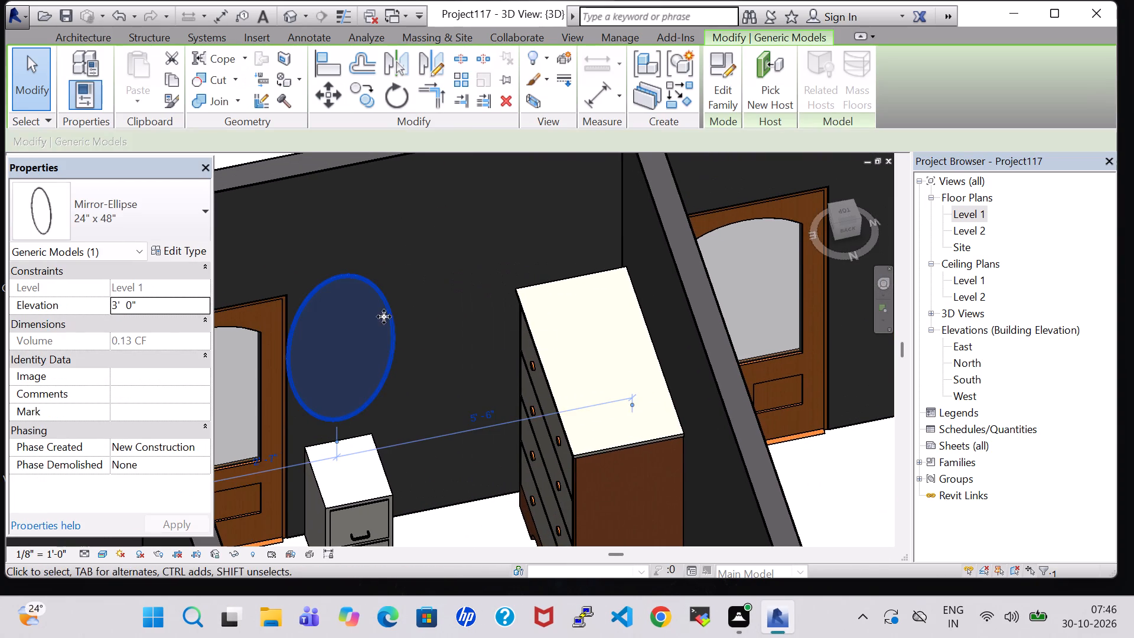
{"action": "left_click", "coordinate": [425, 494]}
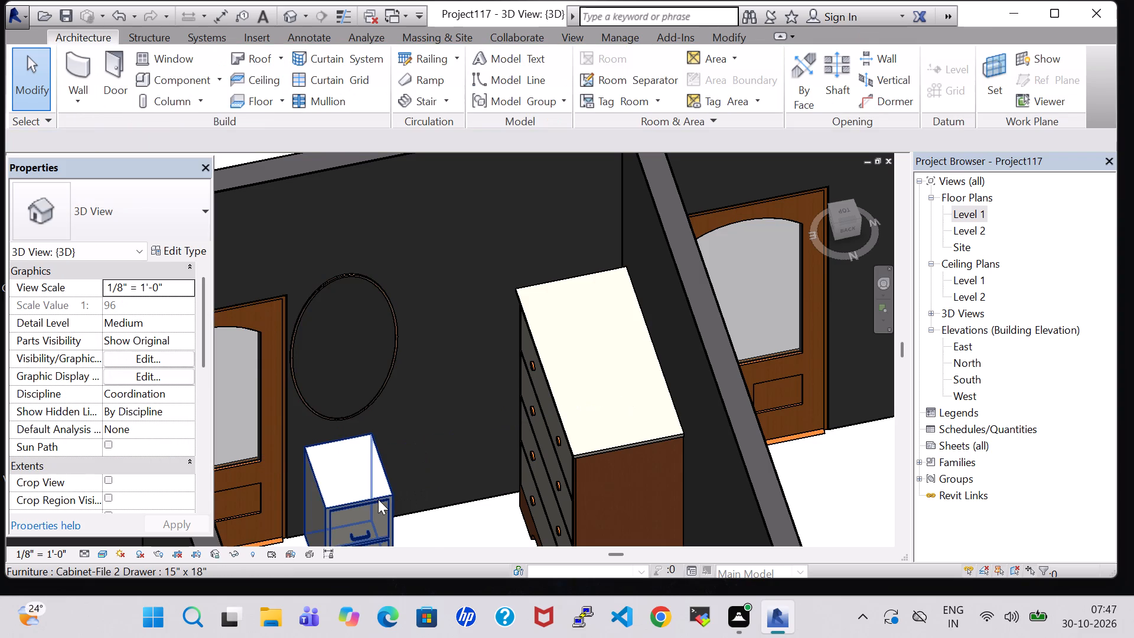
In the Level 1 floor plan, delete the 32" flat screen TV standing in the second bedroom.
{"action": "double_click", "coordinate": [974, 214]}
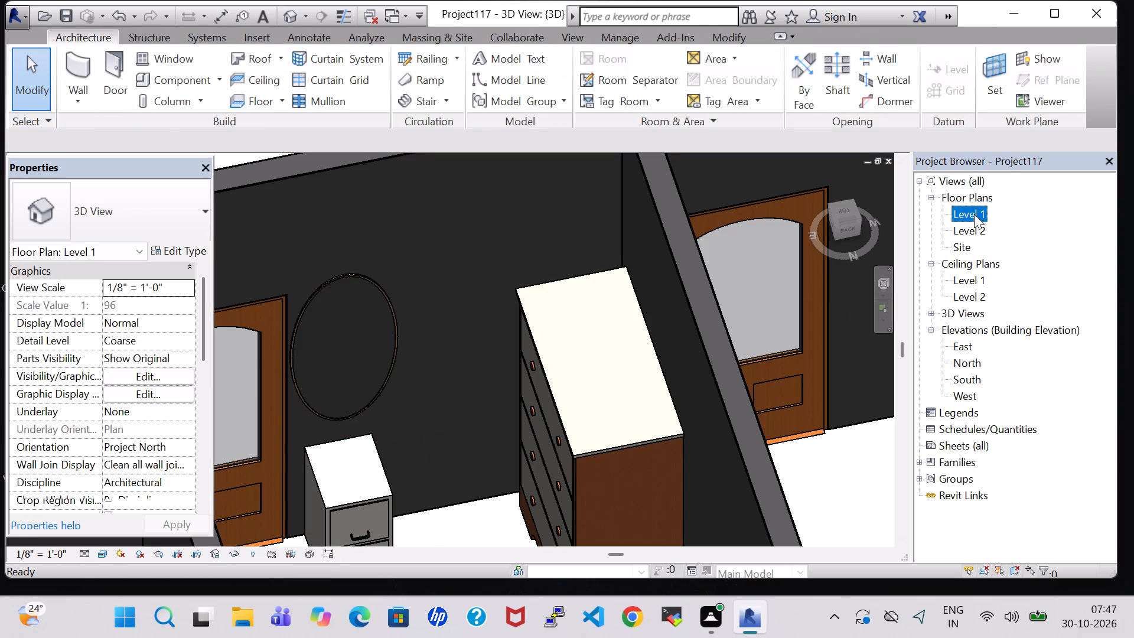
{"action": "scroll", "coordinate": [742, 382], "scroll_direction": "down", "scroll_amount": 2}
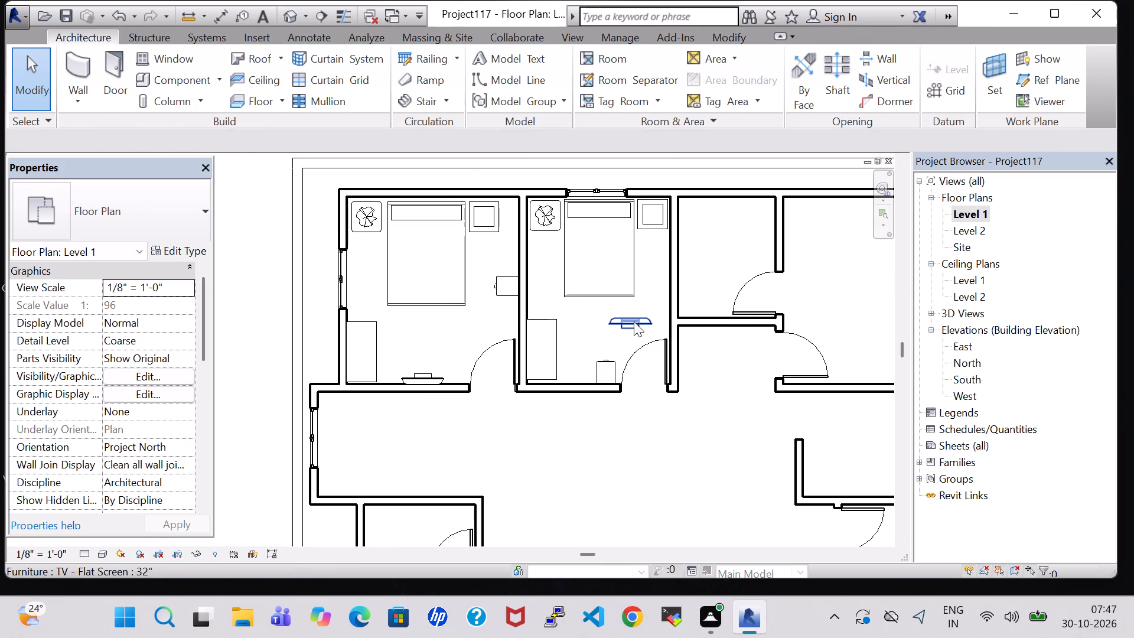
{"action": "scroll", "coordinate": [634, 321], "scroll_direction": "up", "scroll_amount": 7}
{"action": "left_click", "coordinate": [634, 321]}
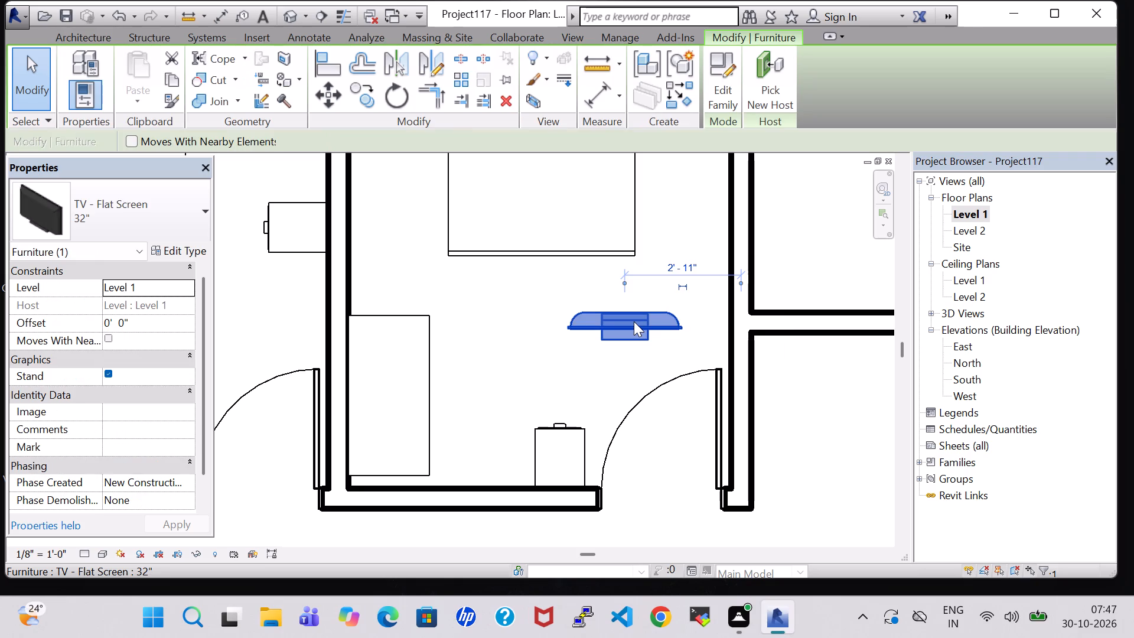
{"action": "key", "text": "Delete"}
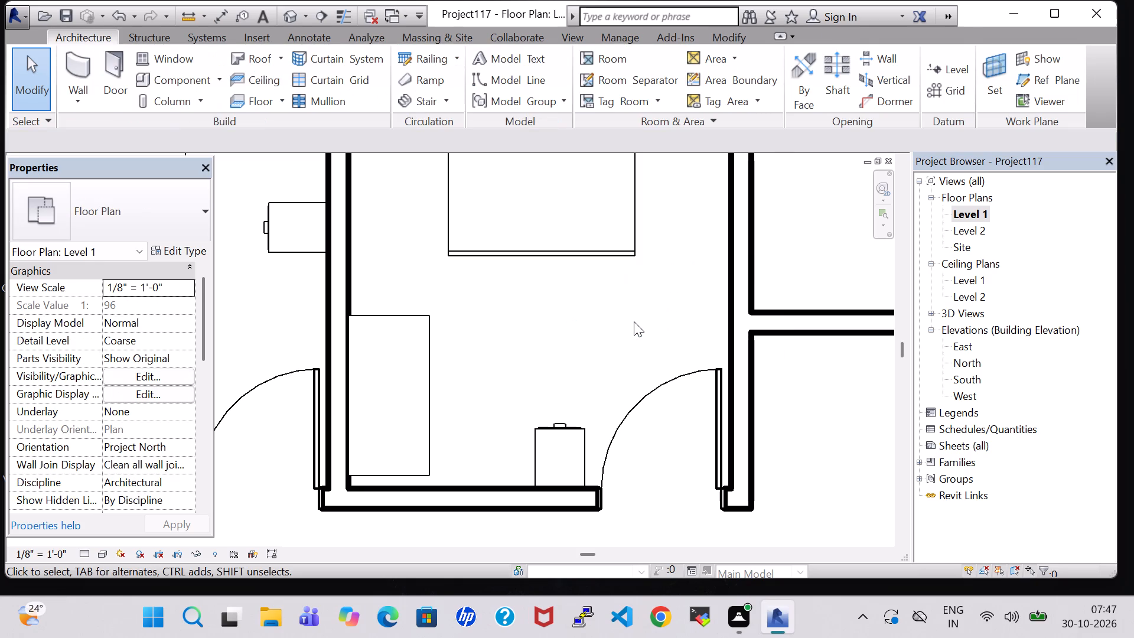
Load the Tub-Free Standing-3D family from the US Imperial library's Plumbing, Architectural, Fixtures, Bathtubs folder for placement.
{"action": "scroll", "coordinate": [634, 321], "scroll_direction": "down", "scroll_amount": 9}
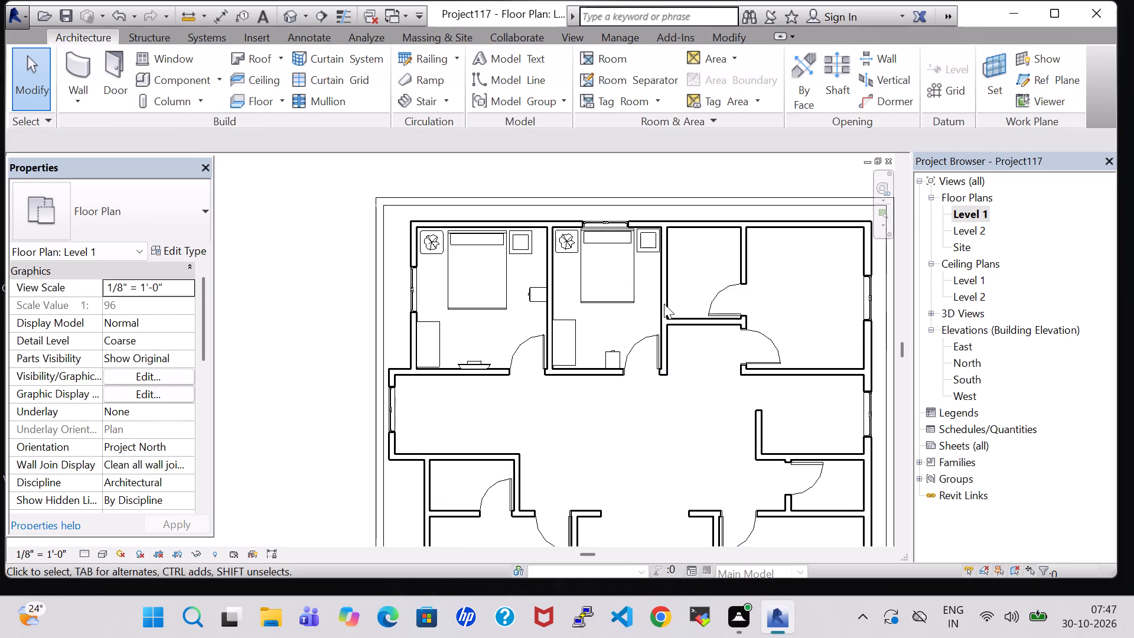
{"action": "middle_click_drag", "start_coordinate": [682, 291], "coordinate": [658, 341]}
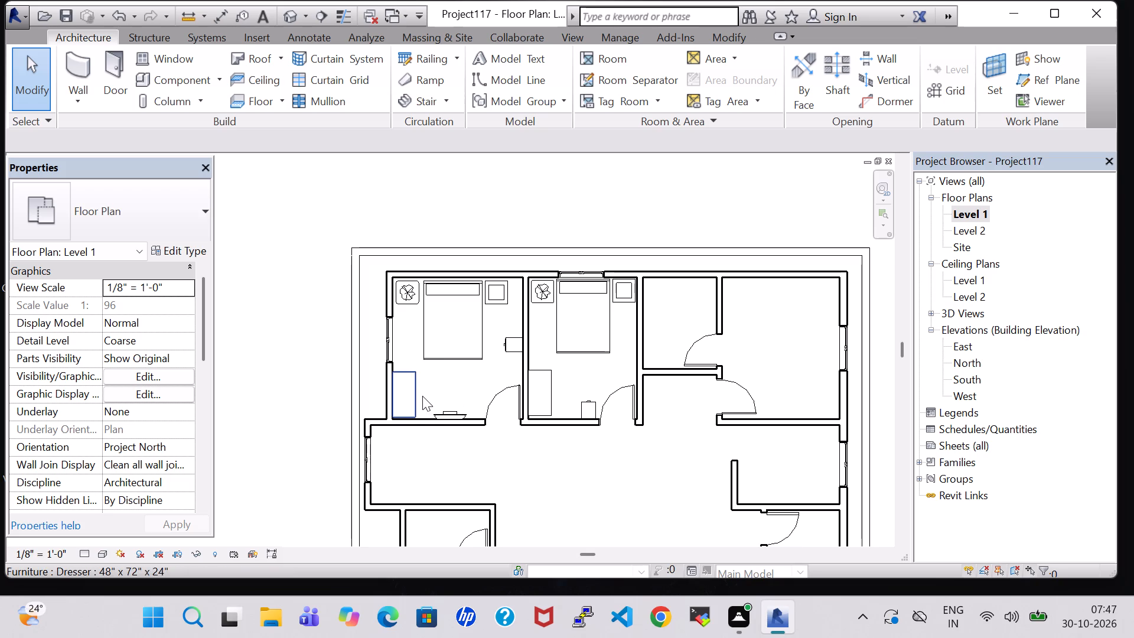
{"action": "middle_click_drag", "start_coordinate": [692, 383], "coordinate": [520, 455]}
{"action": "scroll", "coordinate": [520, 455], "scroll_direction": "up", "scroll_amount": 2}
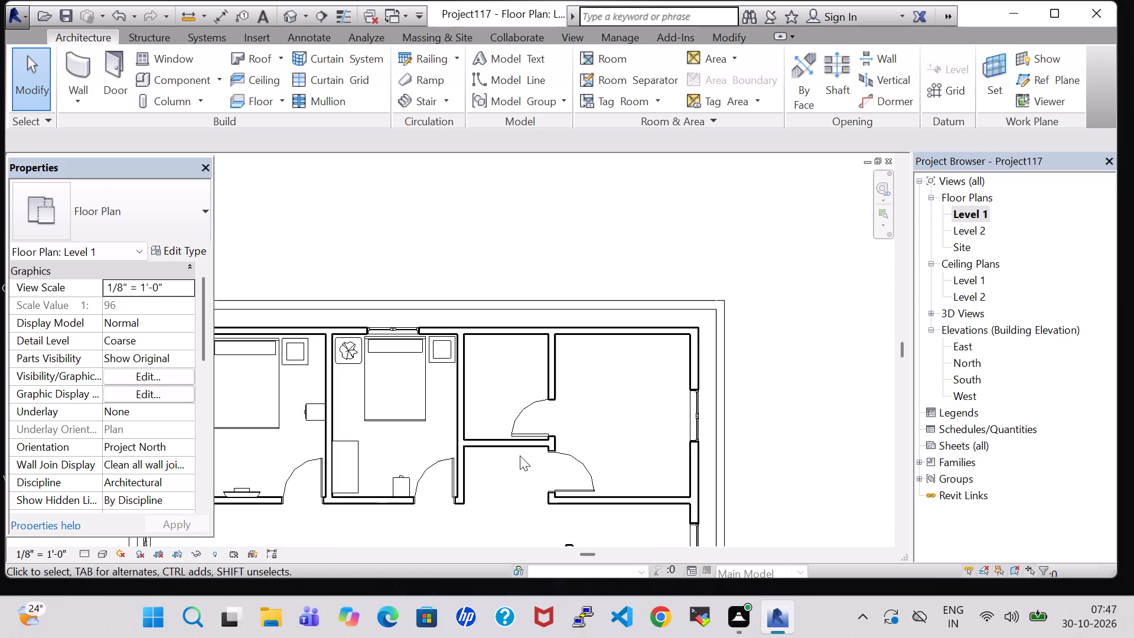
{"action": "middle_click_drag", "start_coordinate": [520, 455], "coordinate": [545, 420]}
{"action": "scroll", "coordinate": [532, 435], "scroll_direction": "up", "scroll_amount": 1}
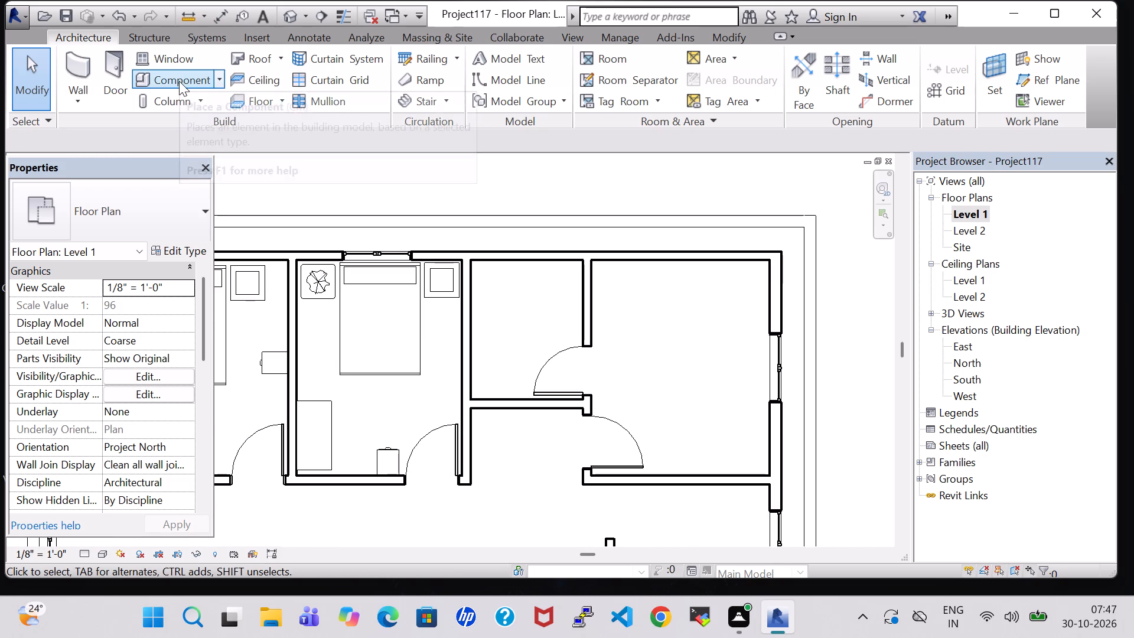
{"action": "left_click", "coordinate": [179, 81]}
{"action": "left_click", "coordinate": [719, 69]}
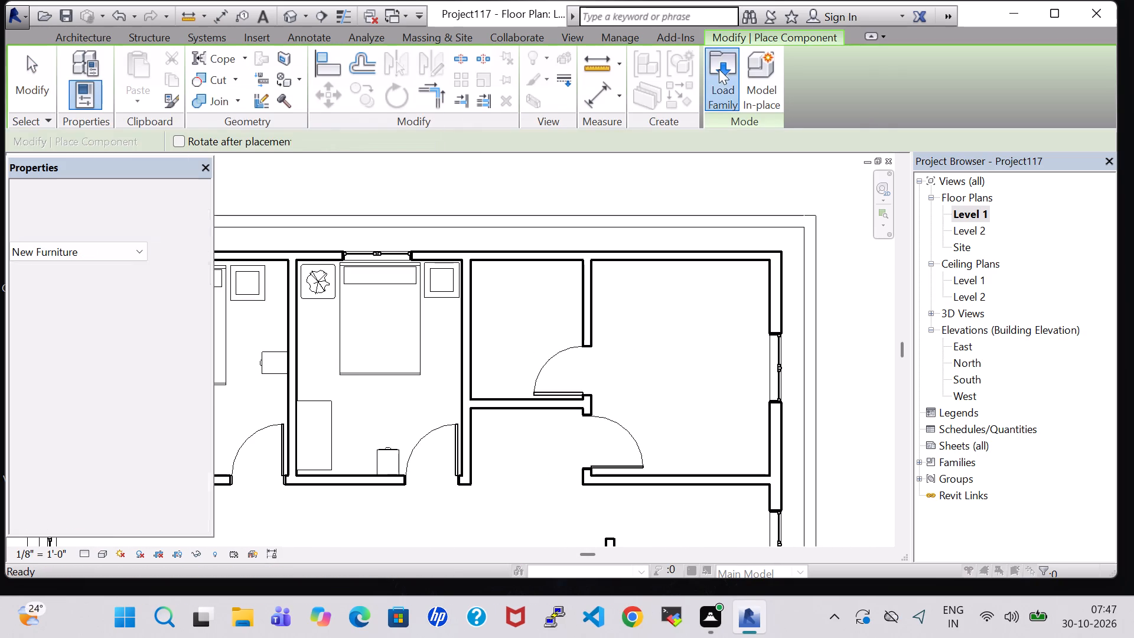
{"action": "left_click", "coordinate": [650, 387]}
{"action": "key", "text": "p"}
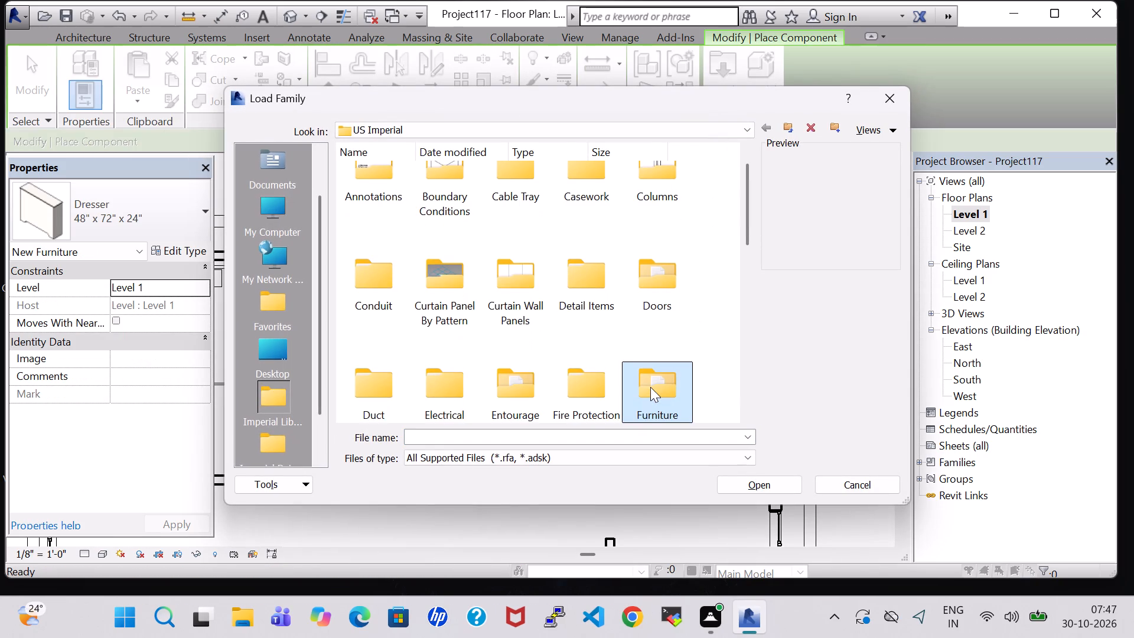
{"action": "double_click", "coordinate": [525, 203]}
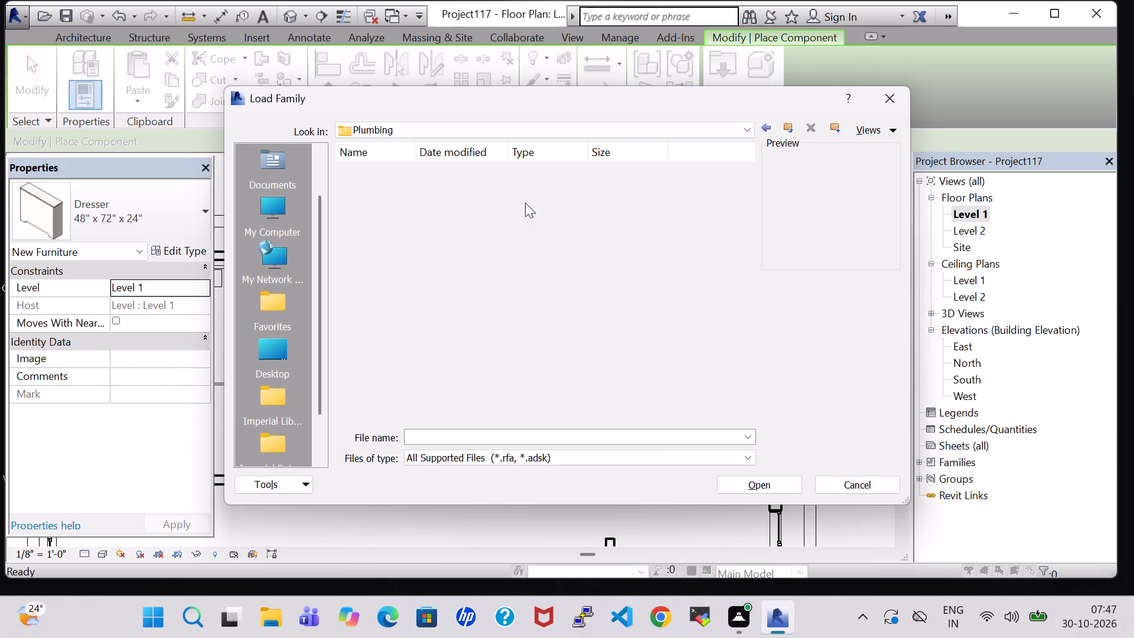
{"action": "double_click", "coordinate": [370, 203]}
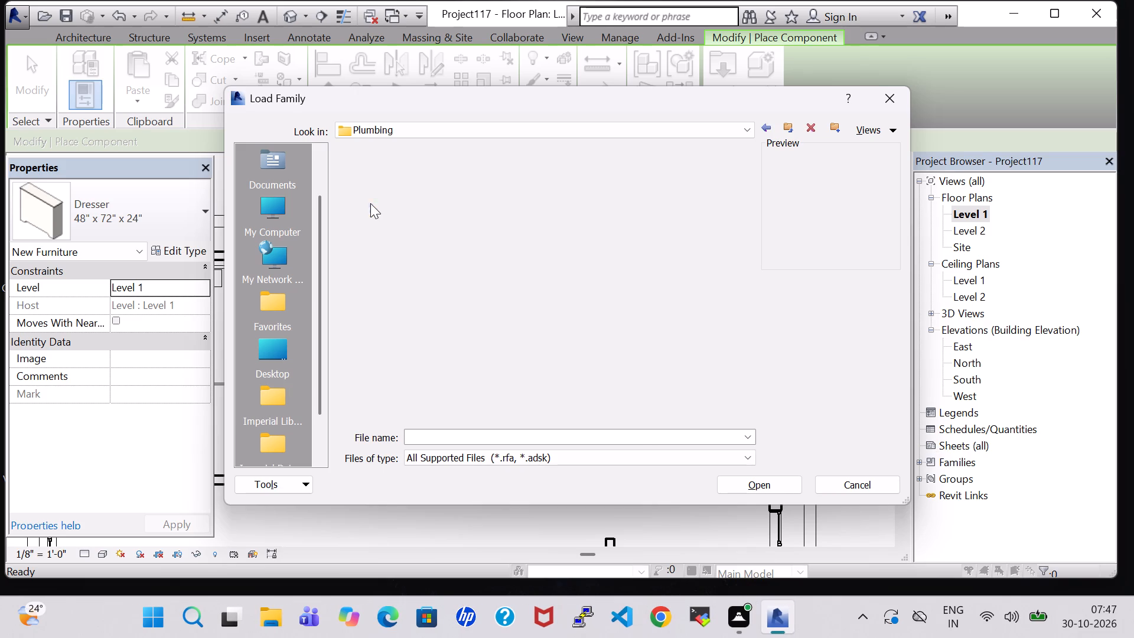
{"action": "double_click", "coordinate": [440, 203]}
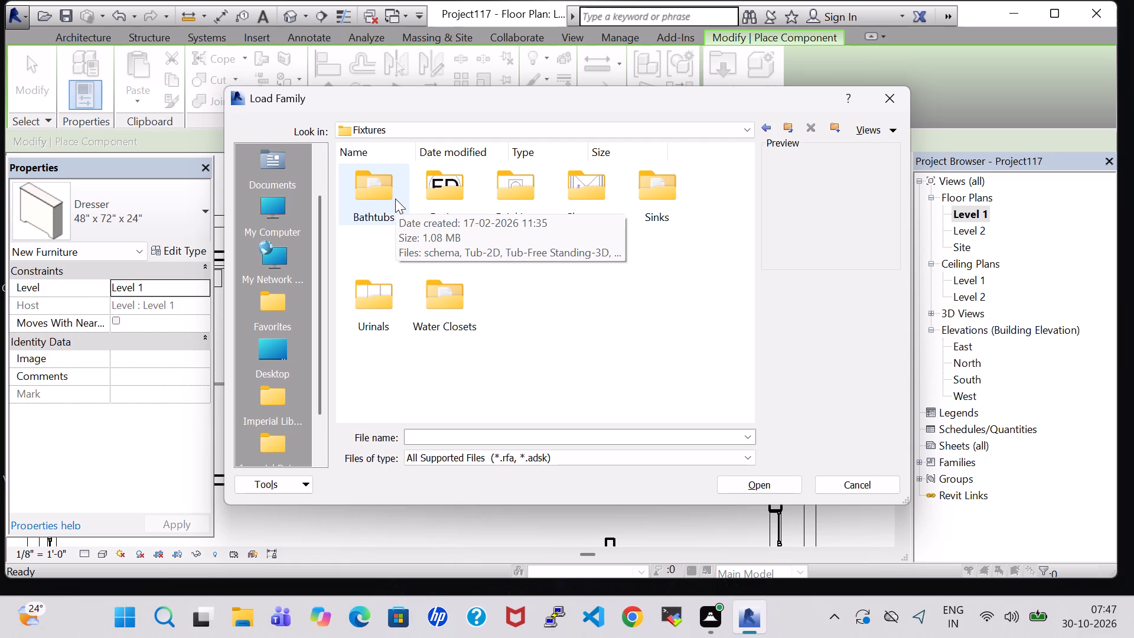
{"action": "double_click", "coordinate": [395, 198]}
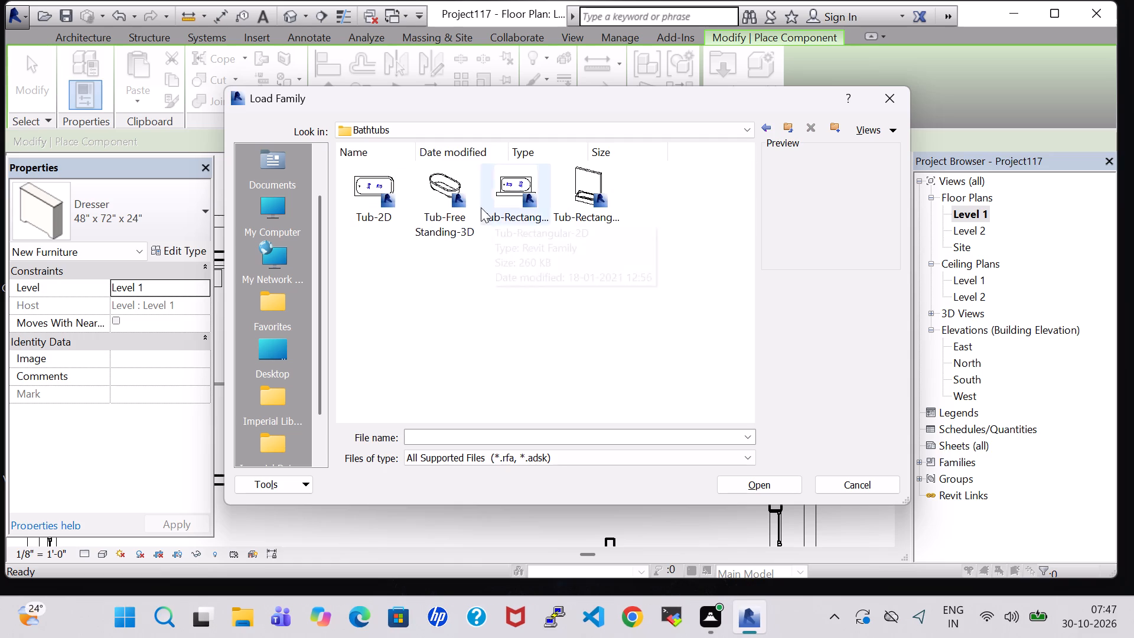
{"action": "left_click", "coordinate": [435, 198]}
{"action": "left_click", "coordinate": [773, 489]}
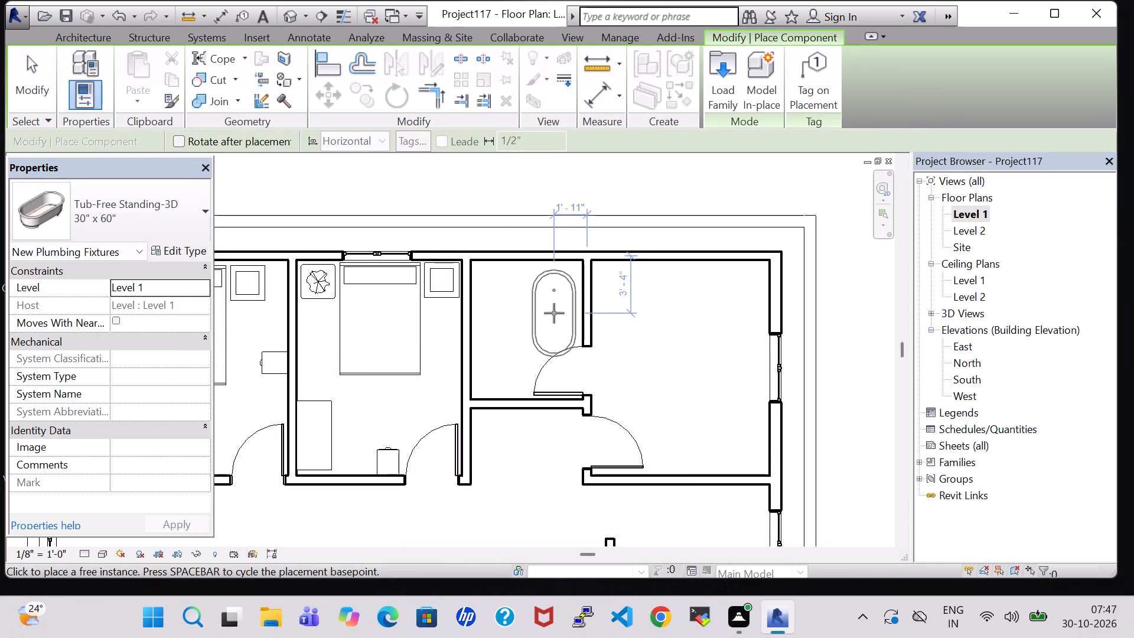
Place the 30" x 60" free-standing tub lengthwise along the north wall of the bathroom east of the second bedroom, centred about 3'-6" from the west wall.
{"action": "key", "text": "space"}
{"action": "scroll", "coordinate": [554, 313], "scroll_direction": "up", "scroll_amount": 3}
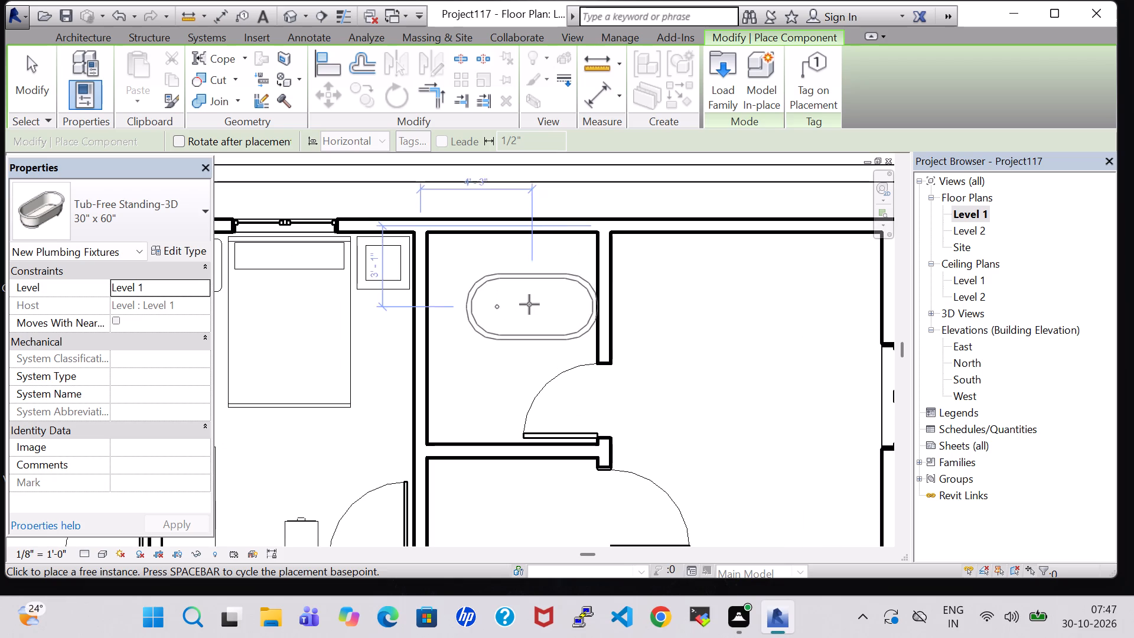
{"action": "left_click", "coordinate": [512, 270]}
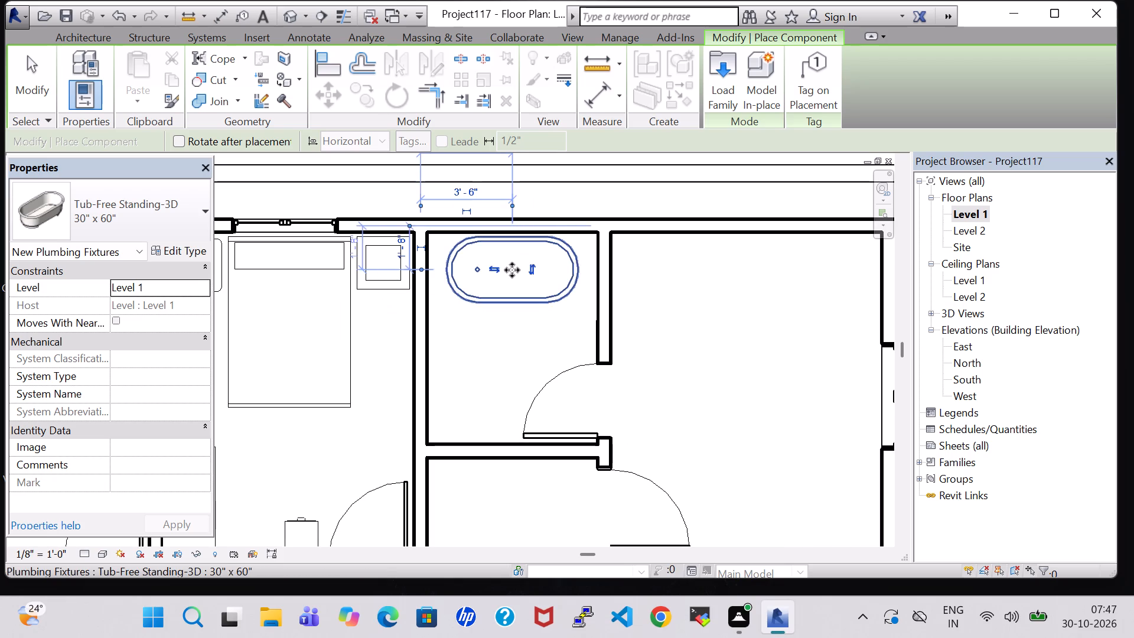
{"action": "key", "text": "Escape"}
{"action": "key", "text": "Escape"}
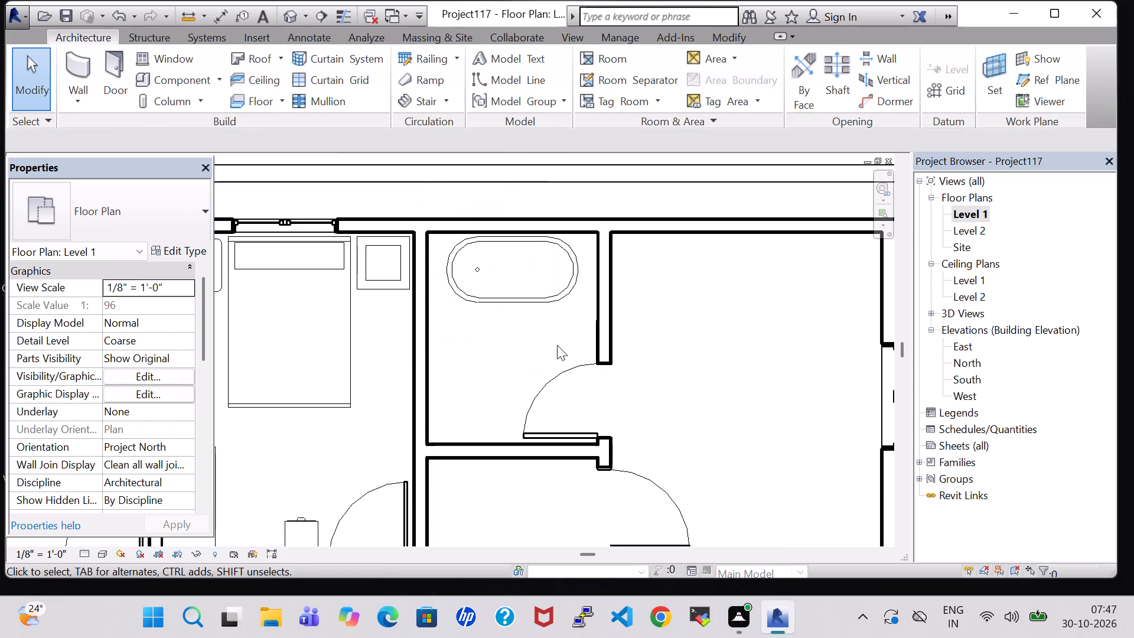
Load the Toilet-Domestic-3D family from the library's Plumbing, Architectural, Fixtures, Water Closets folder for placement.
{"action": "scroll", "coordinate": [557, 345], "scroll_direction": "down", "scroll_amount": 3}
{"action": "left_click", "coordinate": [180, 84]}
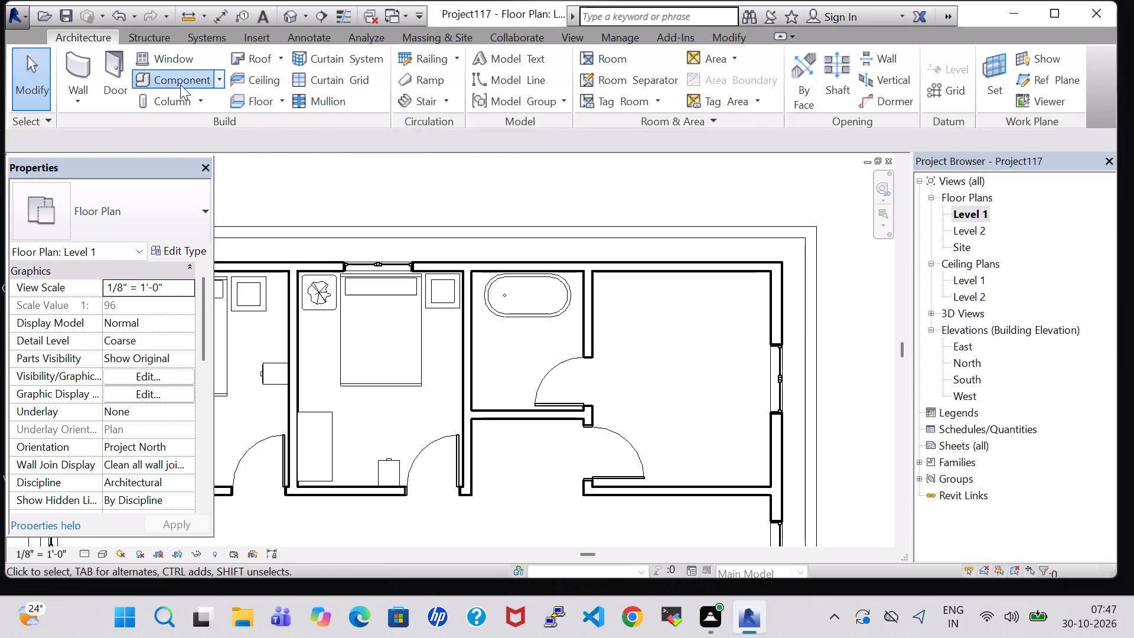
{"action": "left_click", "coordinate": [710, 80]}
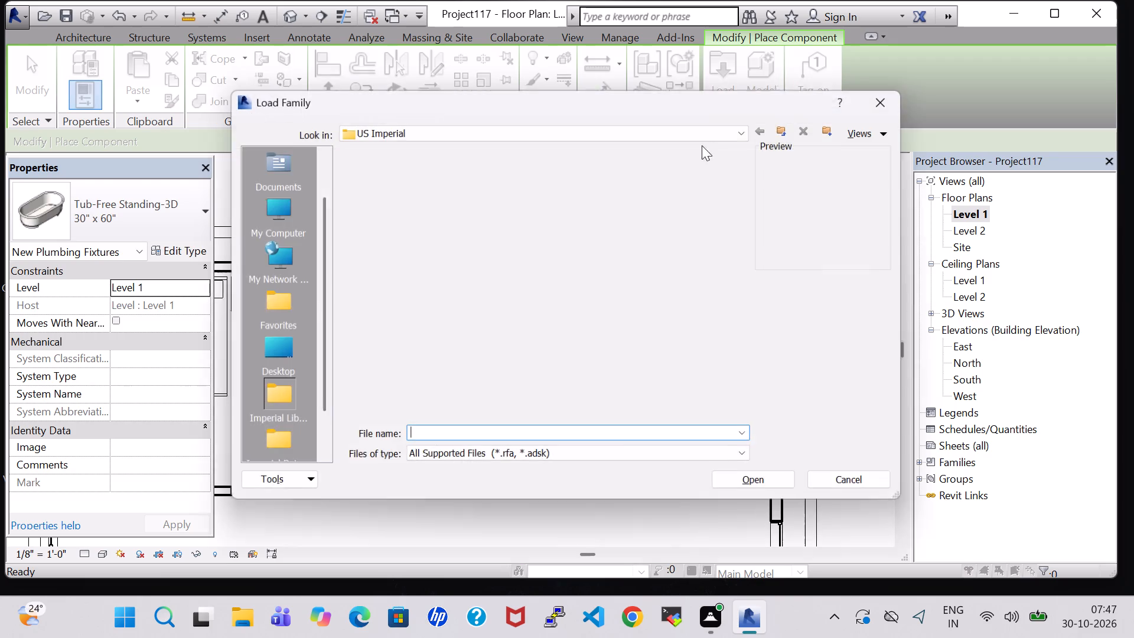
{"action": "left_click", "coordinate": [640, 310]}
{"action": "key", "text": "p"}
{"action": "double_click", "coordinate": [520, 215]}
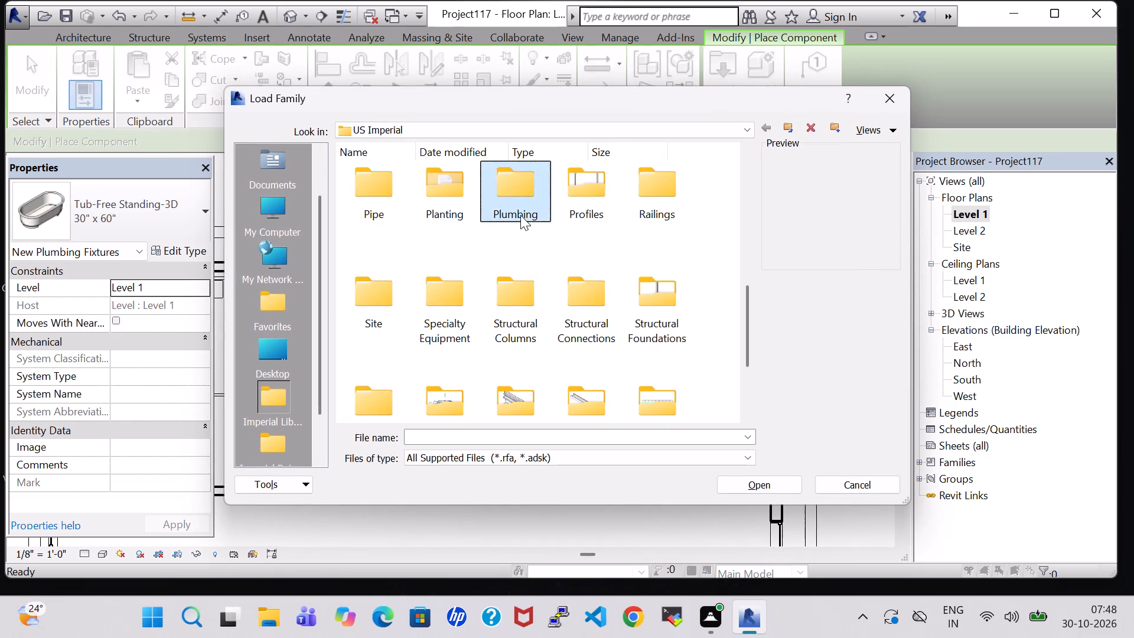
{"action": "double_click", "coordinate": [393, 207]}
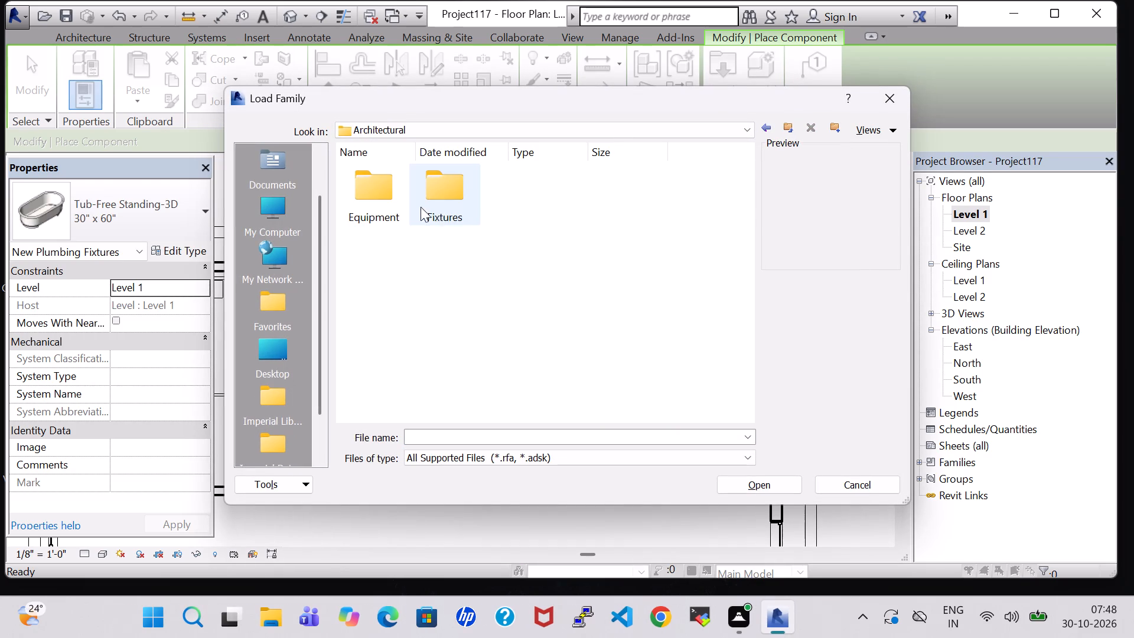
{"action": "double_click", "coordinate": [444, 205]}
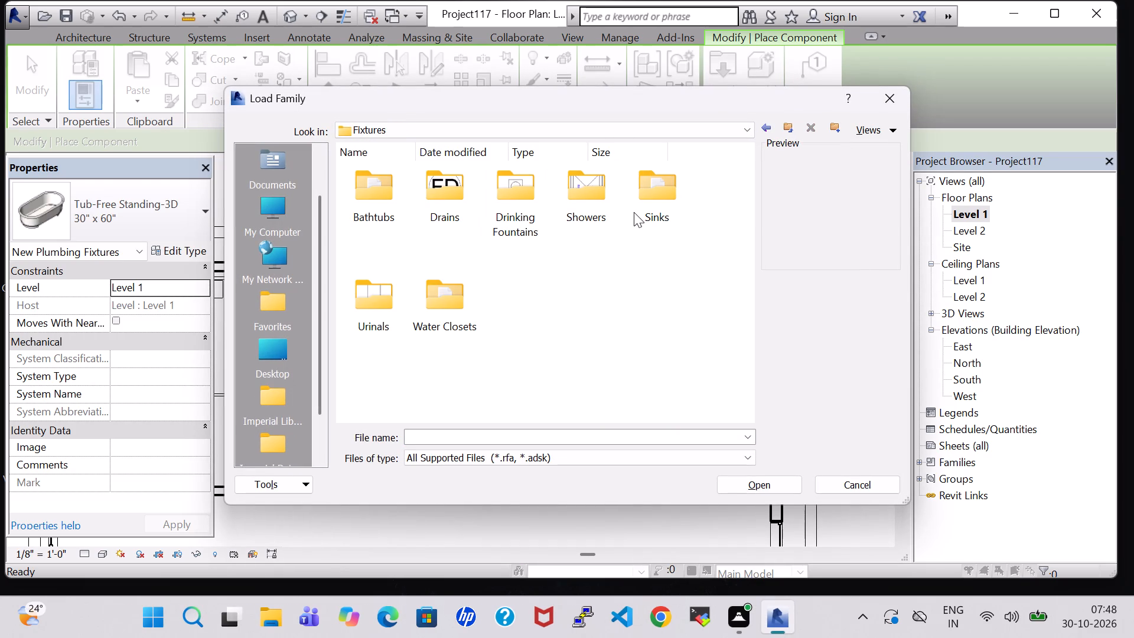
{"action": "double_click", "coordinate": [461, 299]}
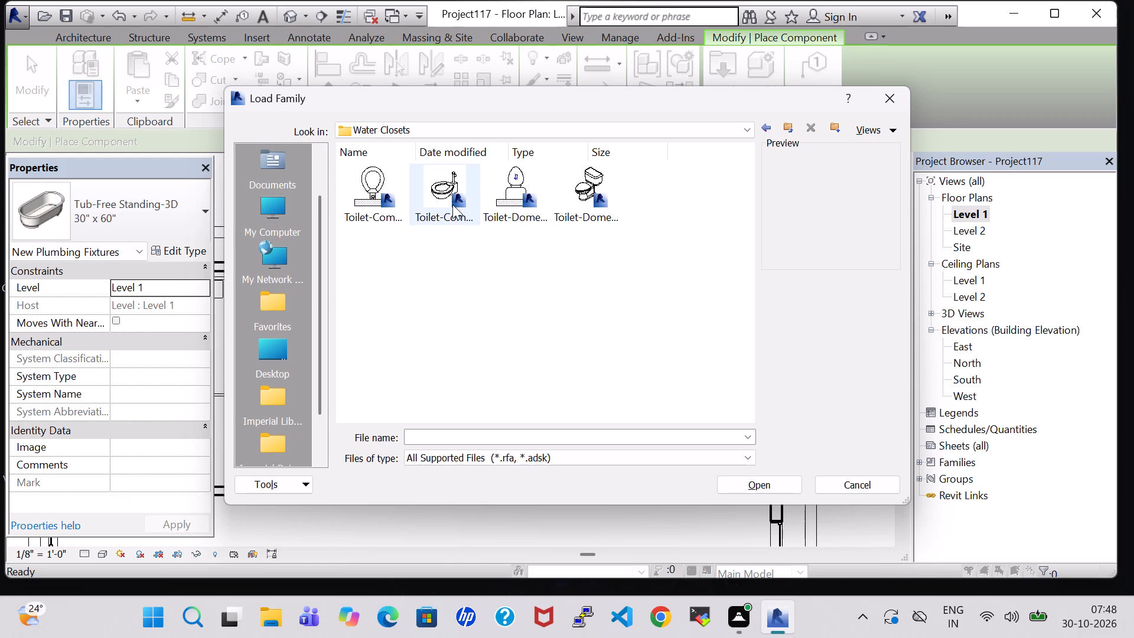
{"action": "left_click", "coordinate": [572, 197]}
{"action": "left_click", "coordinate": [750, 486]}
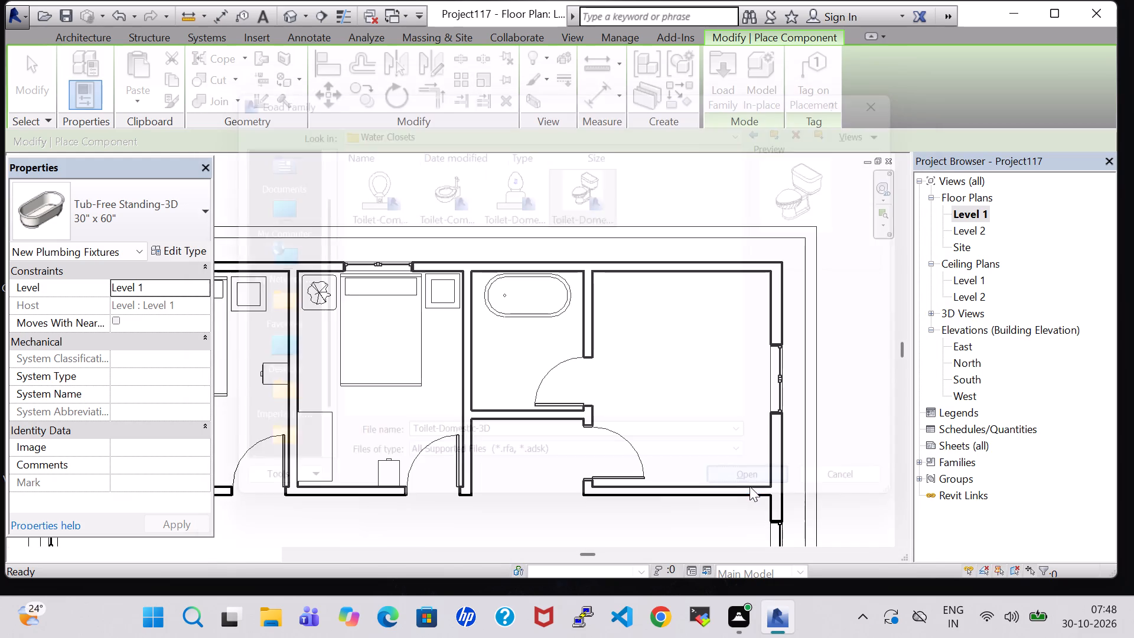
Place the domestic toilet with its tank against the bathroom's west wall, below the tub, about 4'-4" from the north wall.
{"action": "key", "text": "space"}
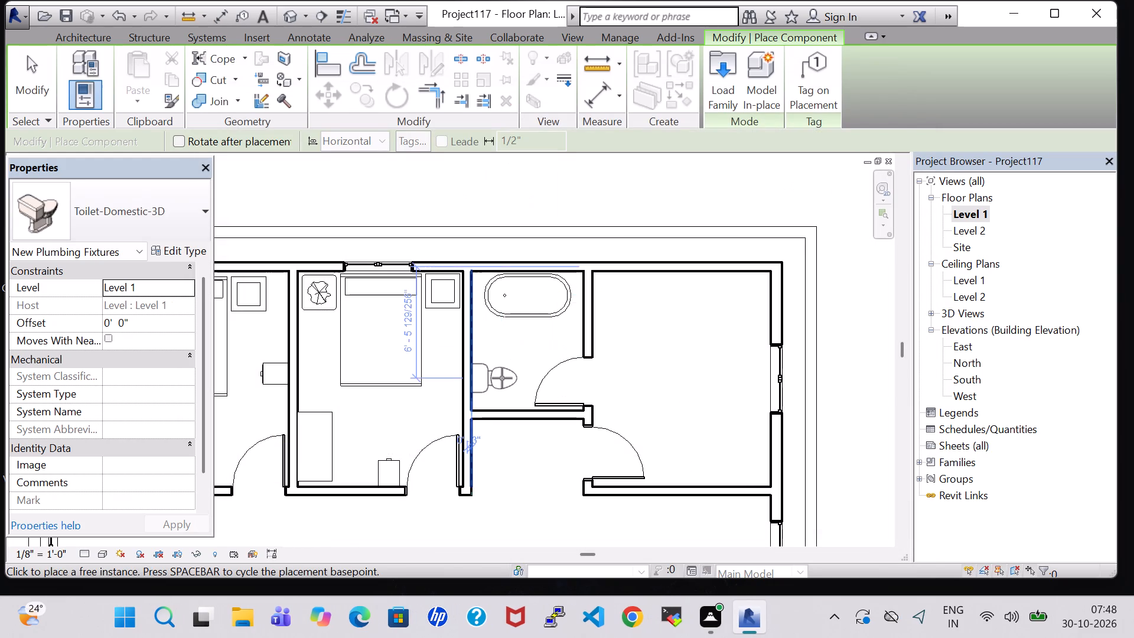
{"action": "scroll", "coordinate": [502, 378], "scroll_direction": "up", "scroll_amount": 4}
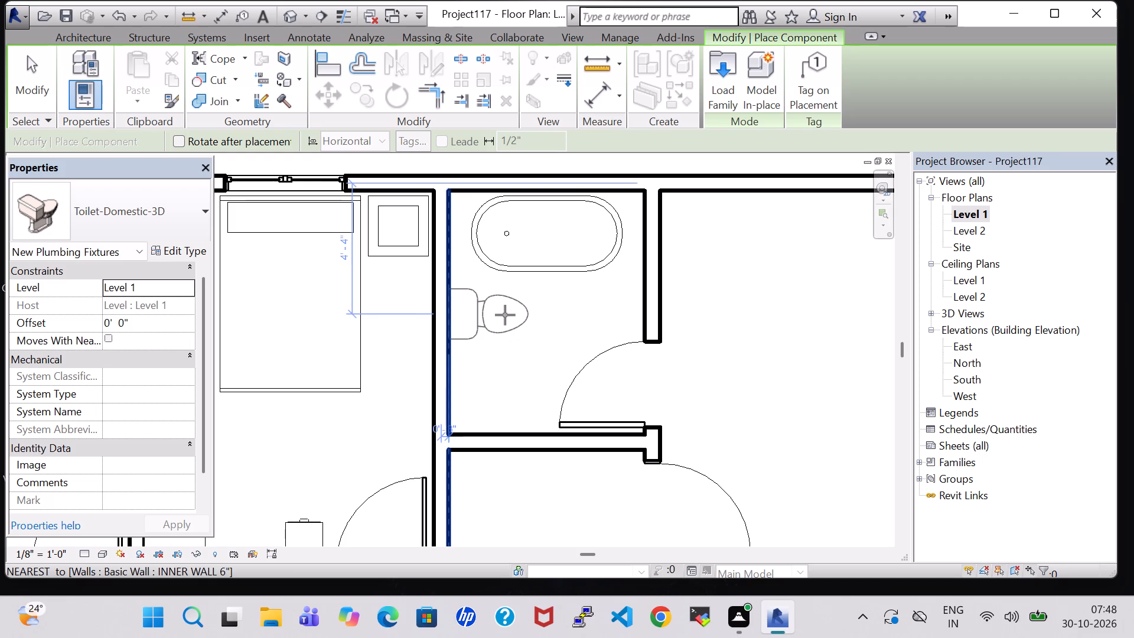
{"action": "left_click", "coordinate": [505, 315]}
{"action": "key", "text": "Escape"}
{"action": "key", "text": "Escape"}
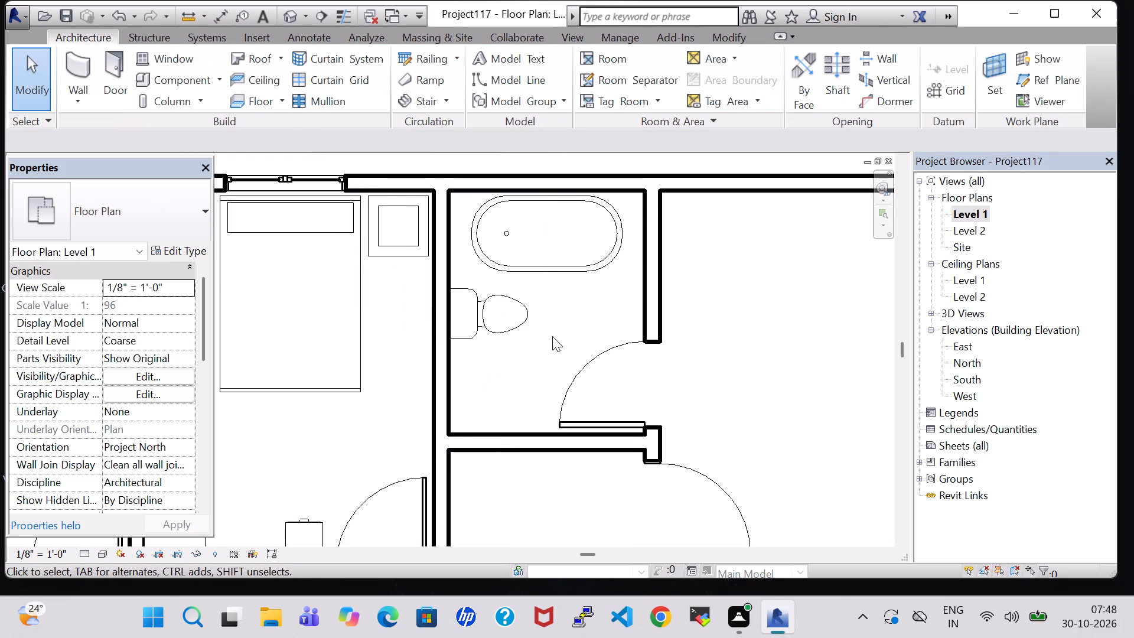
Load the Sink Vanity-Square family from the US Imperial library's Plumbing, Architectural, Fixtures, Sinks folder for placement.
{"action": "scroll", "coordinate": [552, 337], "scroll_direction": "down", "scroll_amount": 2}
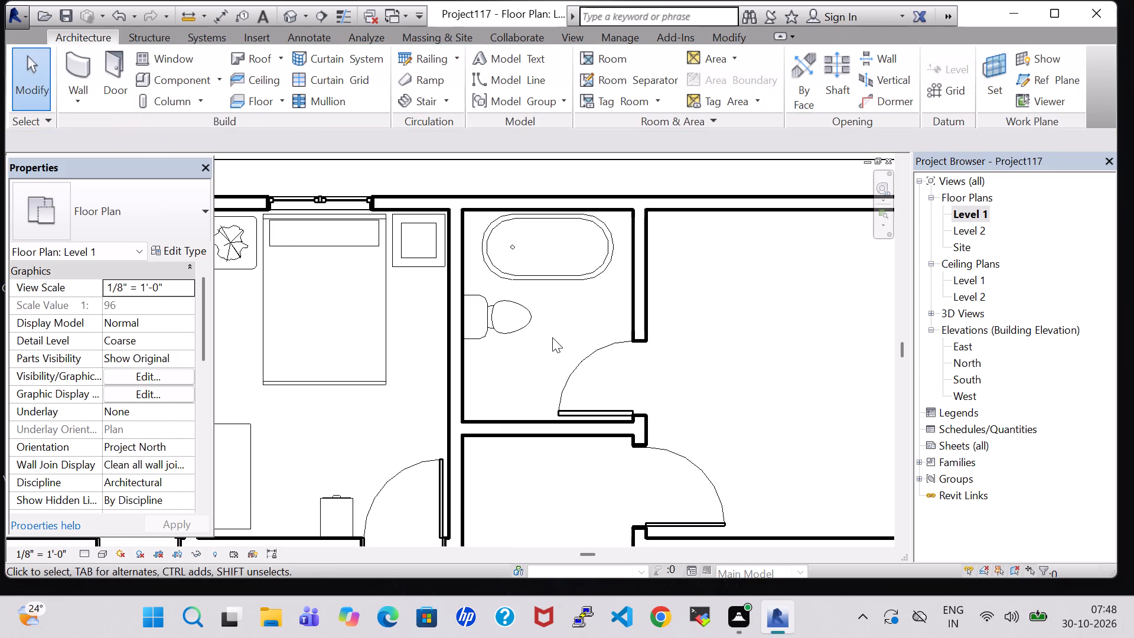
{"action": "left_click", "coordinate": [198, 80]}
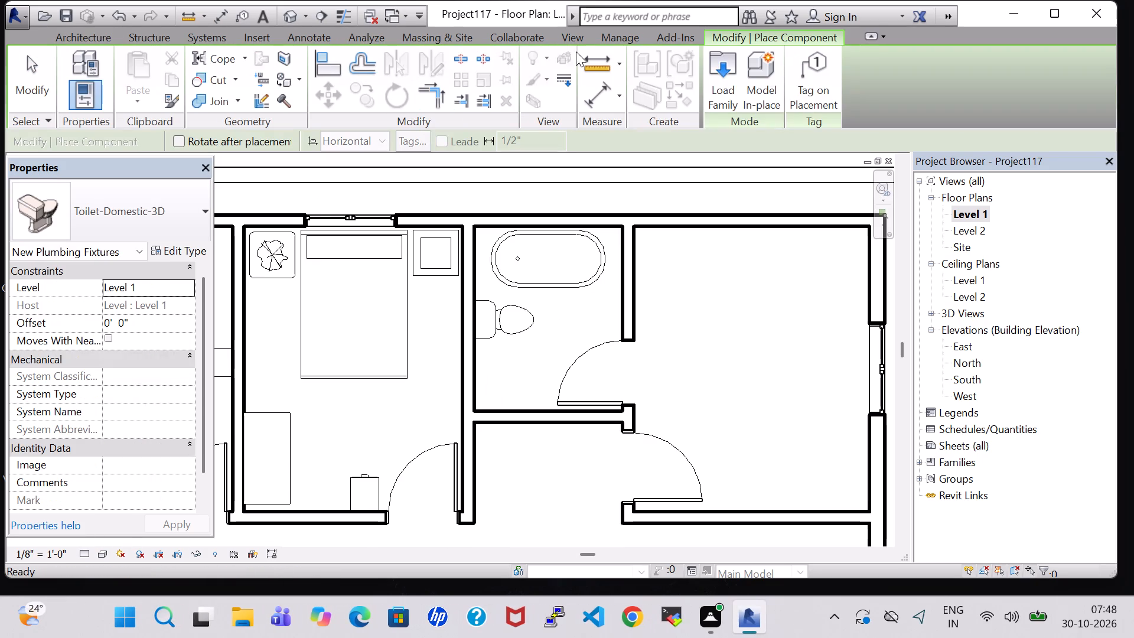
{"action": "left_click", "coordinate": [734, 71]}
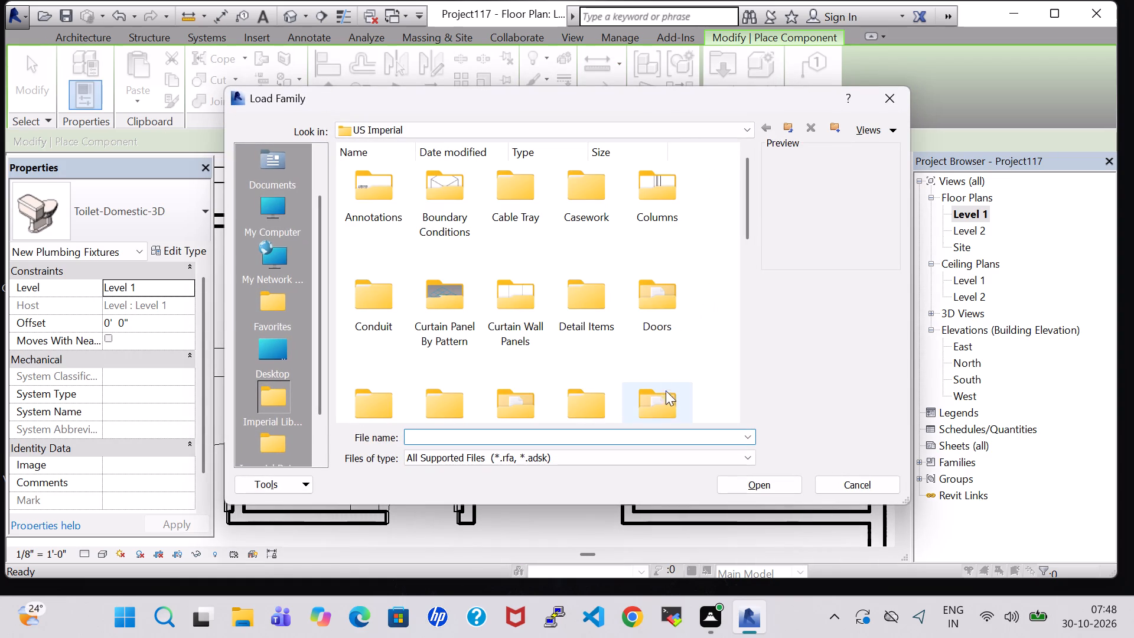
{"action": "left_click", "coordinate": [664, 399]}
{"action": "key", "text": "p"}
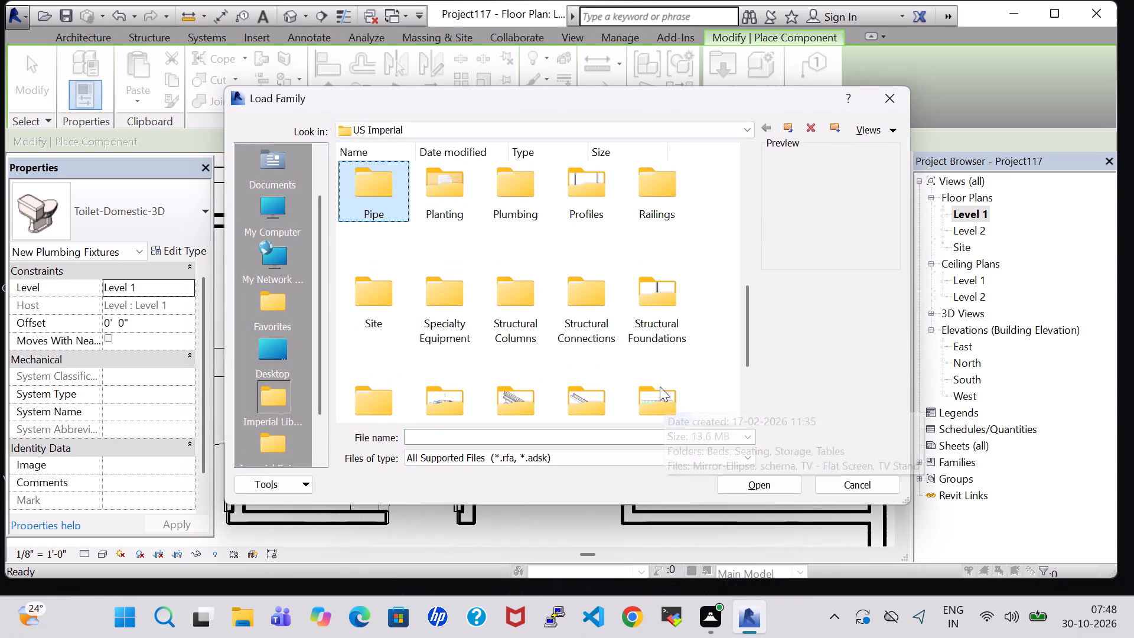
{"action": "double_click", "coordinate": [509, 198]}
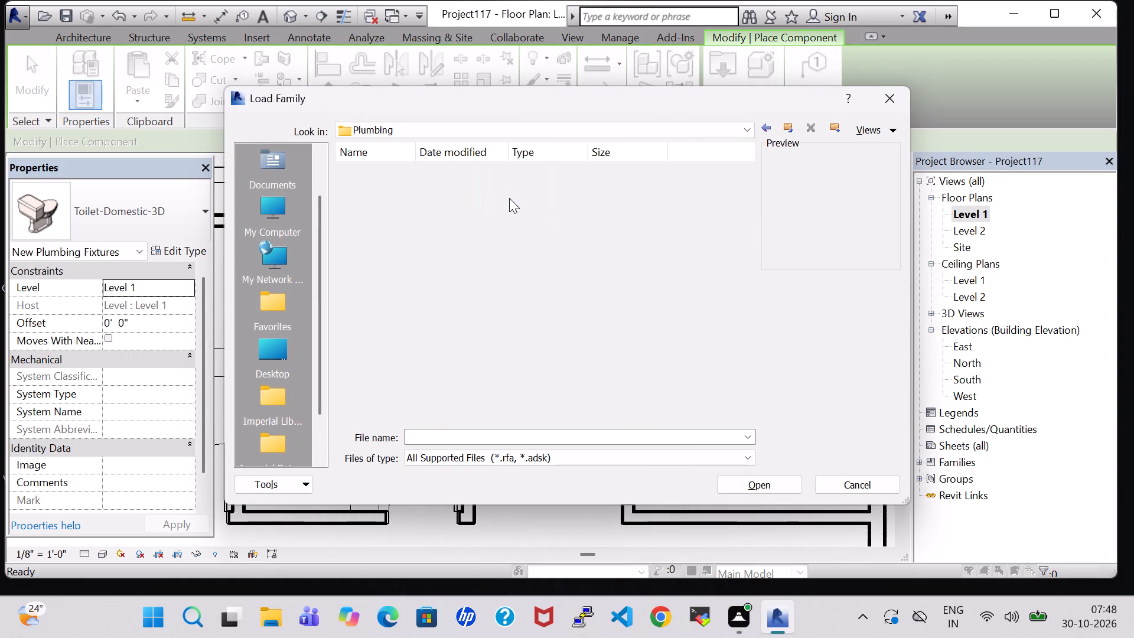
{"action": "double_click", "coordinate": [354, 197]}
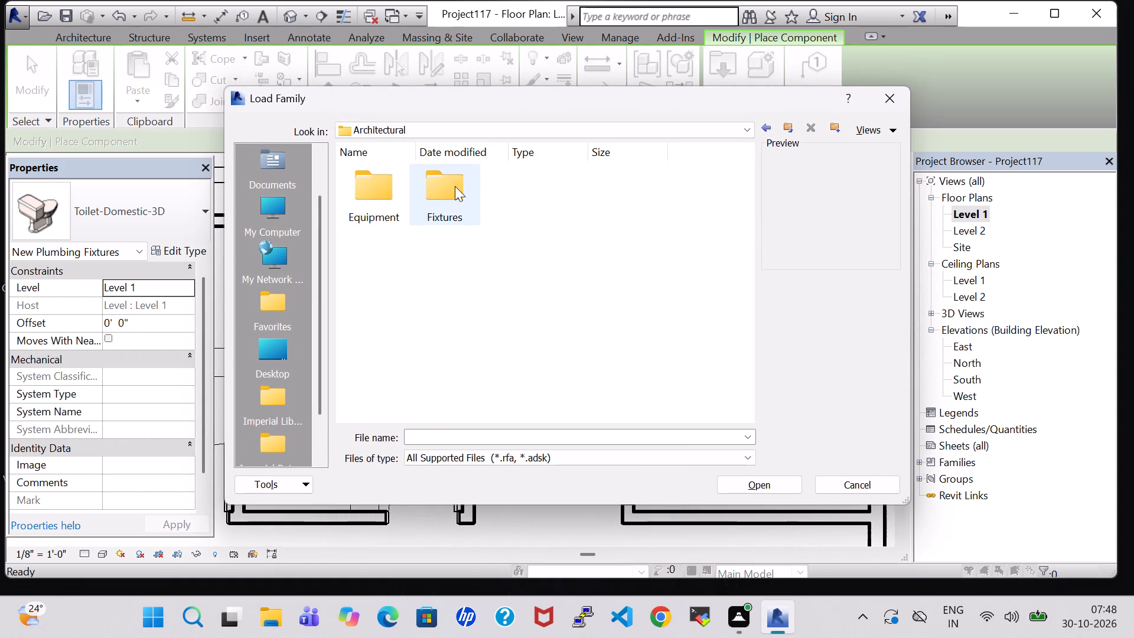
{"action": "double_click", "coordinate": [439, 194]}
{"action": "double_click", "coordinate": [643, 197]}
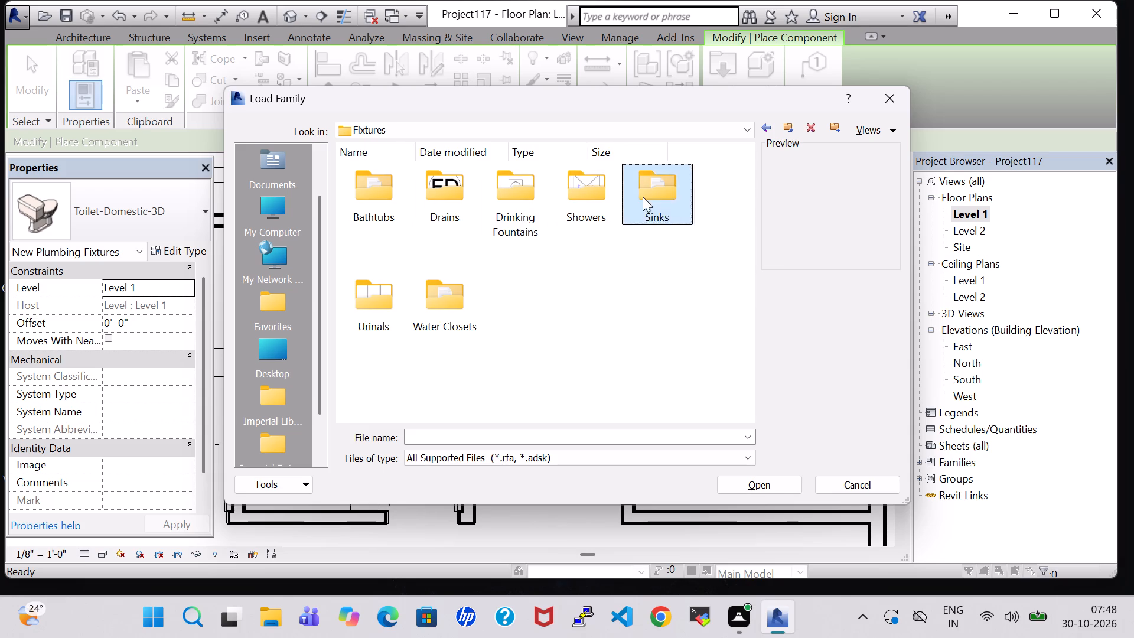
{"action": "left_click", "coordinate": [386, 318]}
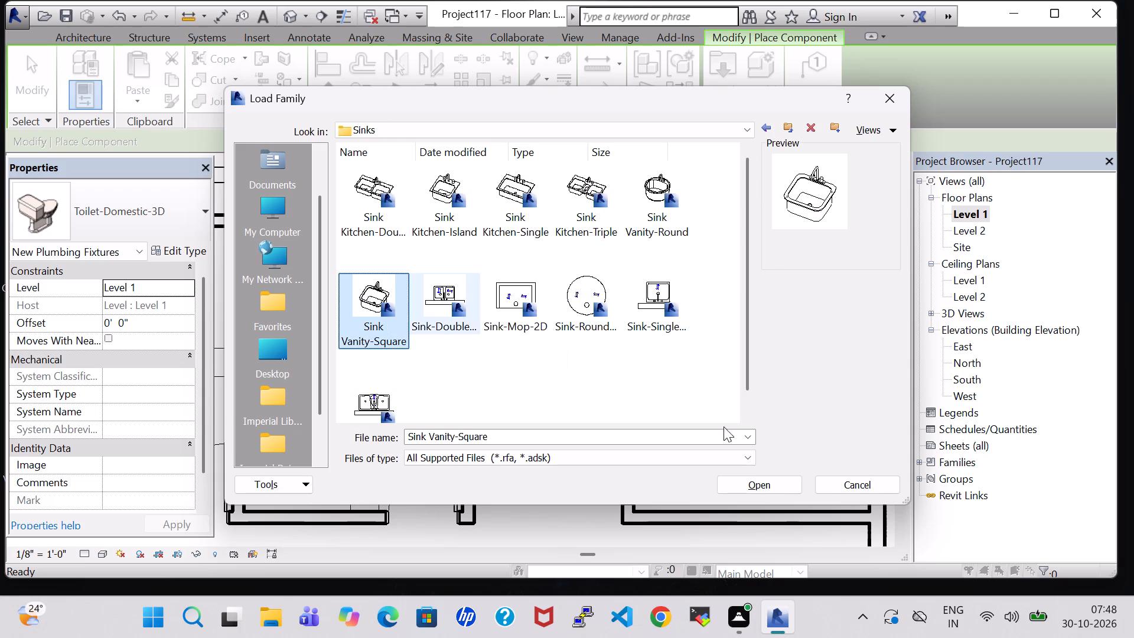
{"action": "left_click", "coordinate": [770, 480]}
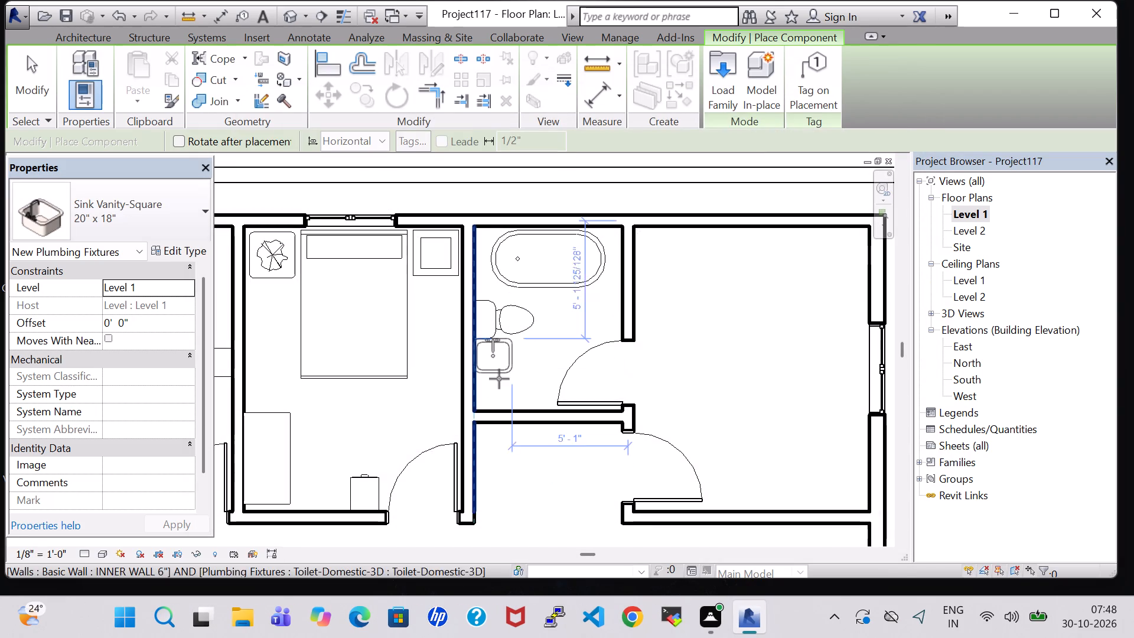
Place the 20" x 18" square vanity sink with its faucet against the bathroom's west wall, between the toilet and the south wall.
{"action": "key", "text": "space"}
{"action": "scroll", "coordinate": [501, 386], "scroll_direction": "up", "scroll_amount": 5}
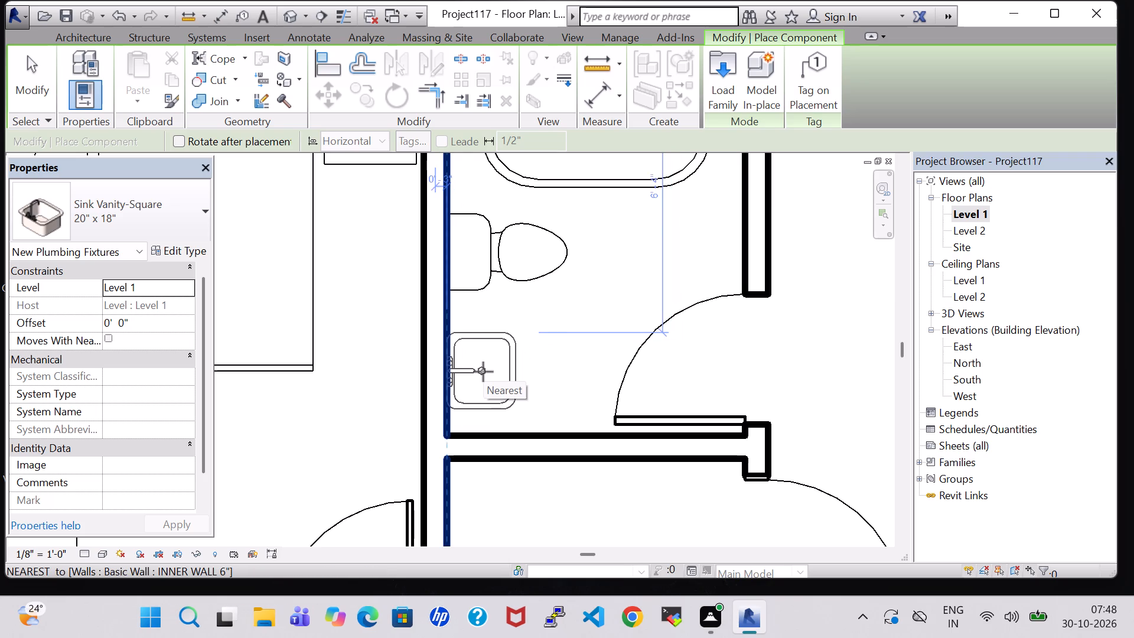
{"action": "left_click", "coordinate": [483, 372]}
{"action": "key", "text": "Escape"}
{"action": "key", "text": "Escape"}
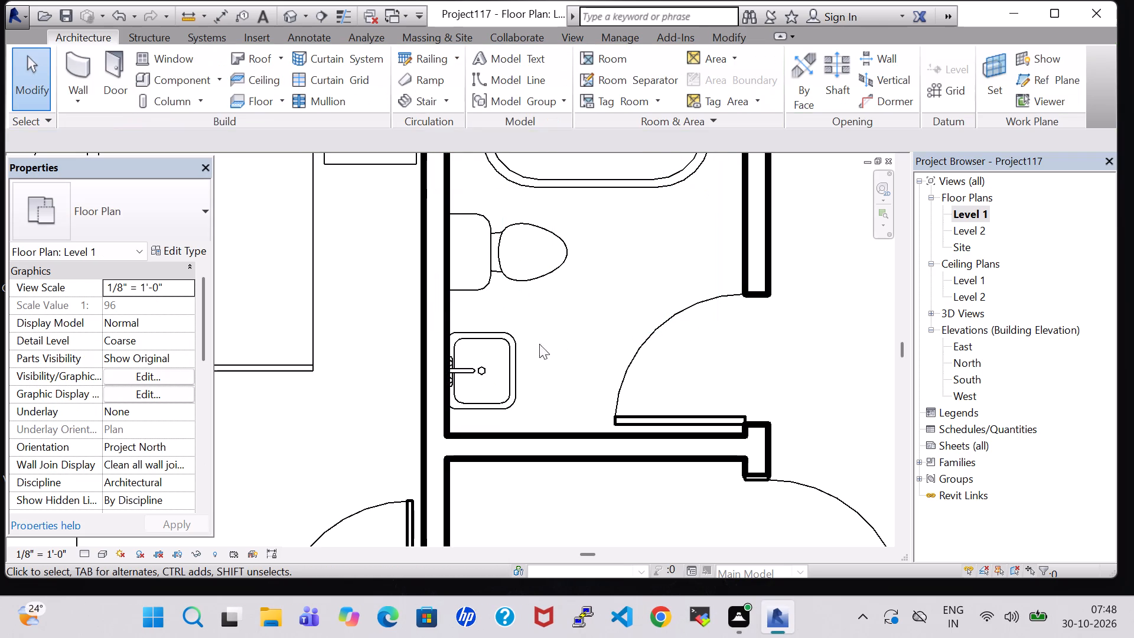
Create a similar 24" x 48" ellipse mirror from the second bedroom's one, centred behind the bathroom sink, about 1'-8" from the south wall's centreline.
{"action": "scroll", "coordinate": [545, 324], "scroll_direction": "down", "scroll_amount": 4}
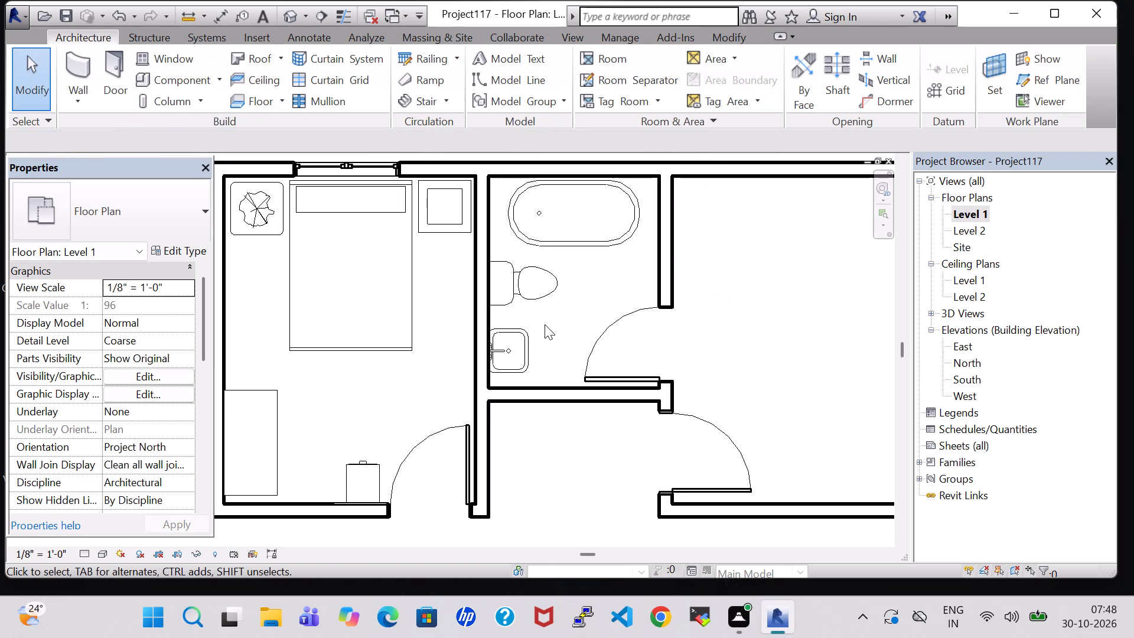
{"action": "scroll", "coordinate": [537, 324], "scroll_direction": "down", "scroll_amount": 1}
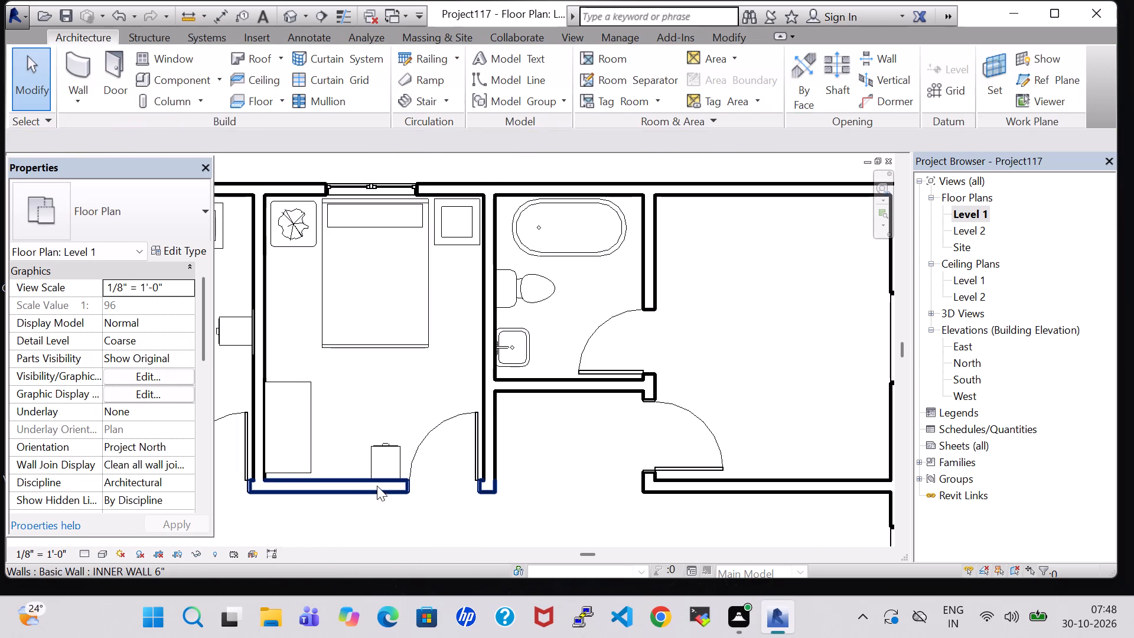
{"action": "scroll", "coordinate": [378, 477], "scroll_direction": "up", "scroll_amount": 7}
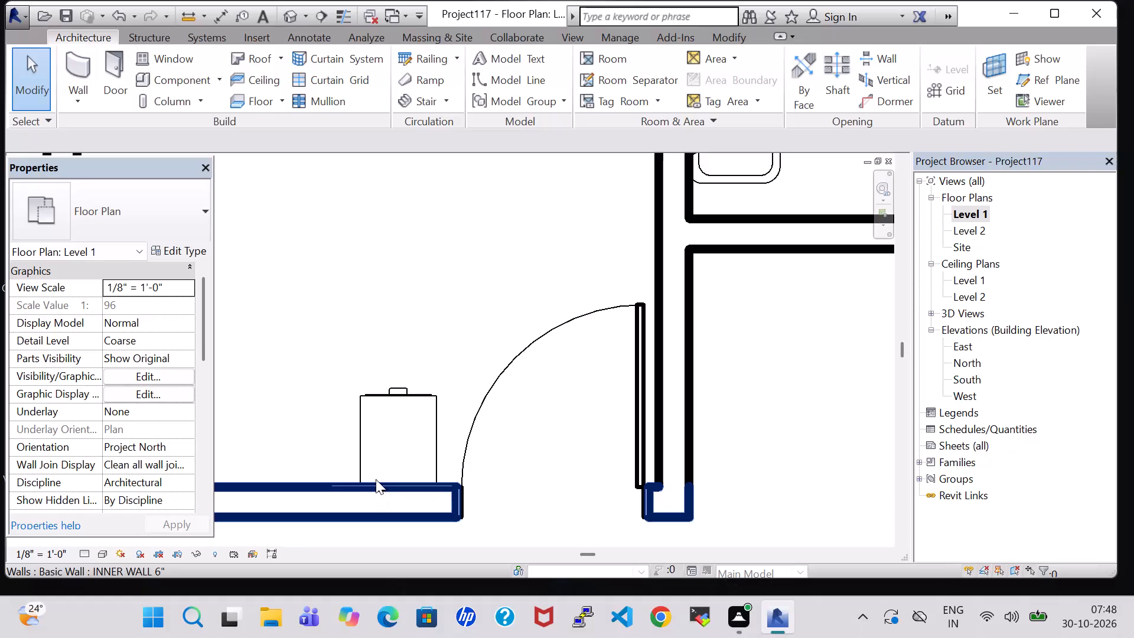
{"action": "scroll", "coordinate": [339, 466], "scroll_direction": "up", "scroll_amount": 8}
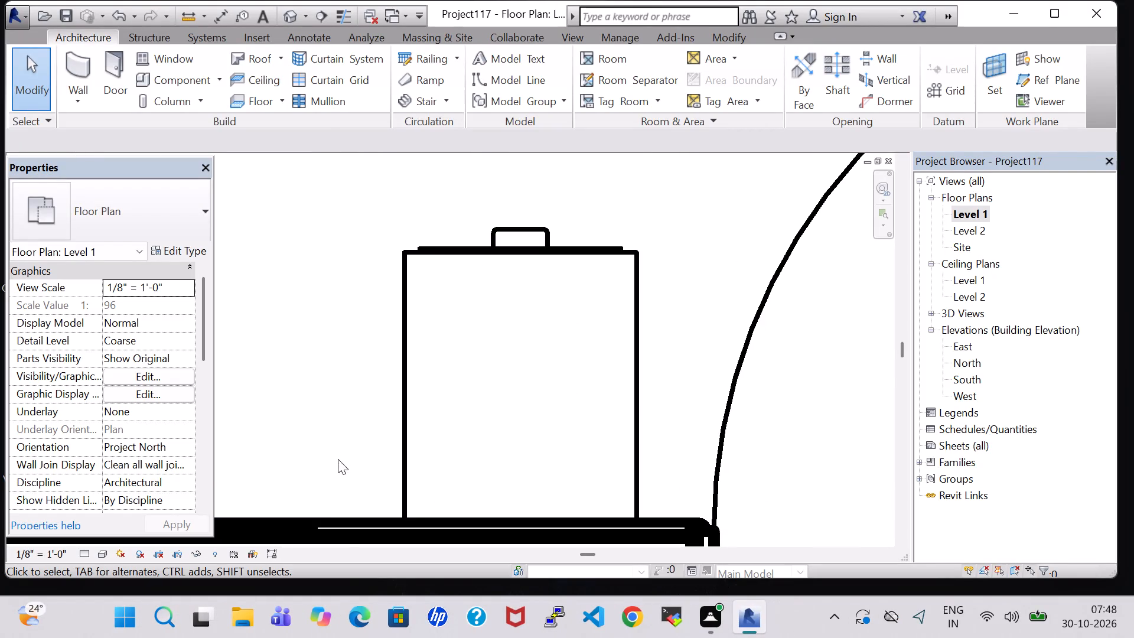
{"action": "left_click", "coordinate": [347, 528]}
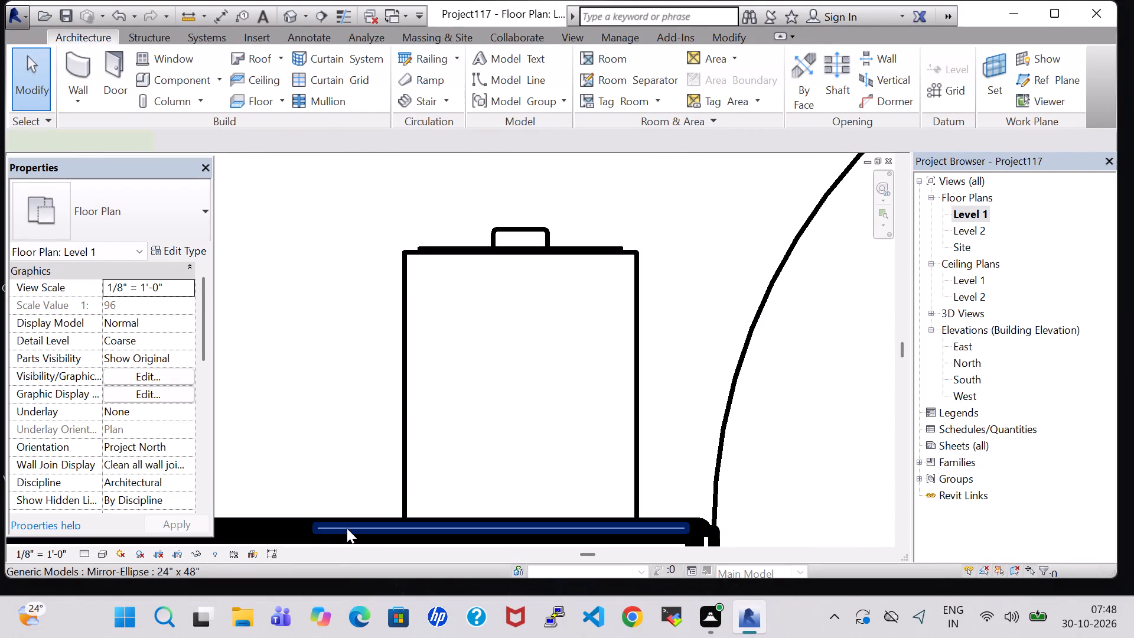
{"action": "right_click", "coordinate": [347, 528]}
{"action": "left_click", "coordinate": [448, 251]}
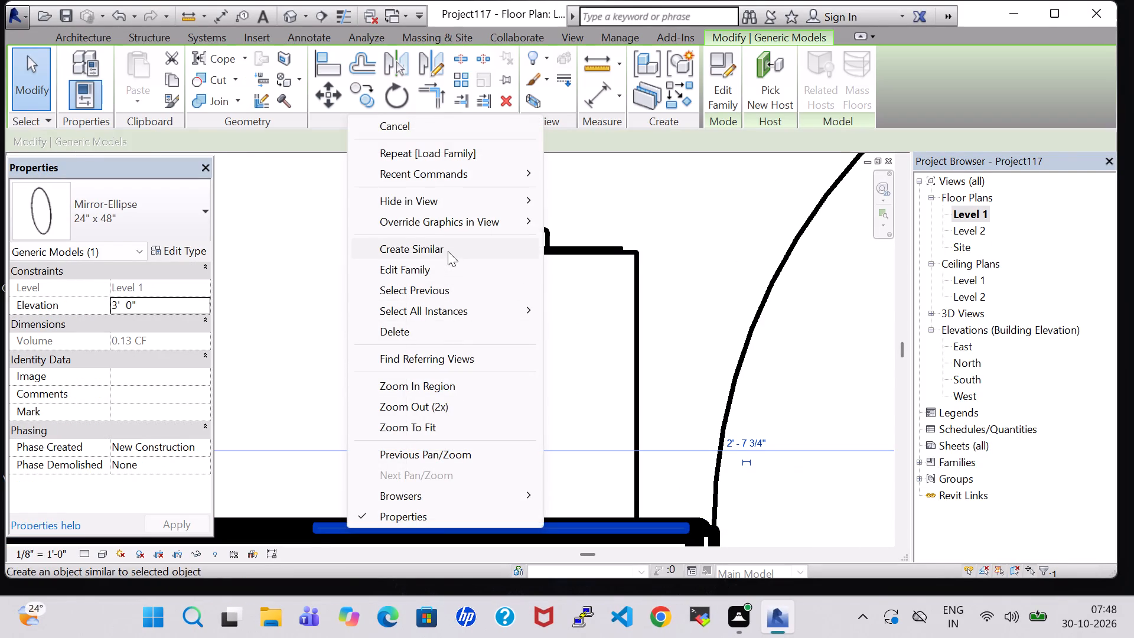
{"action": "scroll", "coordinate": [643, 272], "scroll_direction": "down", "scroll_amount": 6}
{"action": "middle_click_drag", "start_coordinate": [643, 272], "coordinate": [360, 452]}
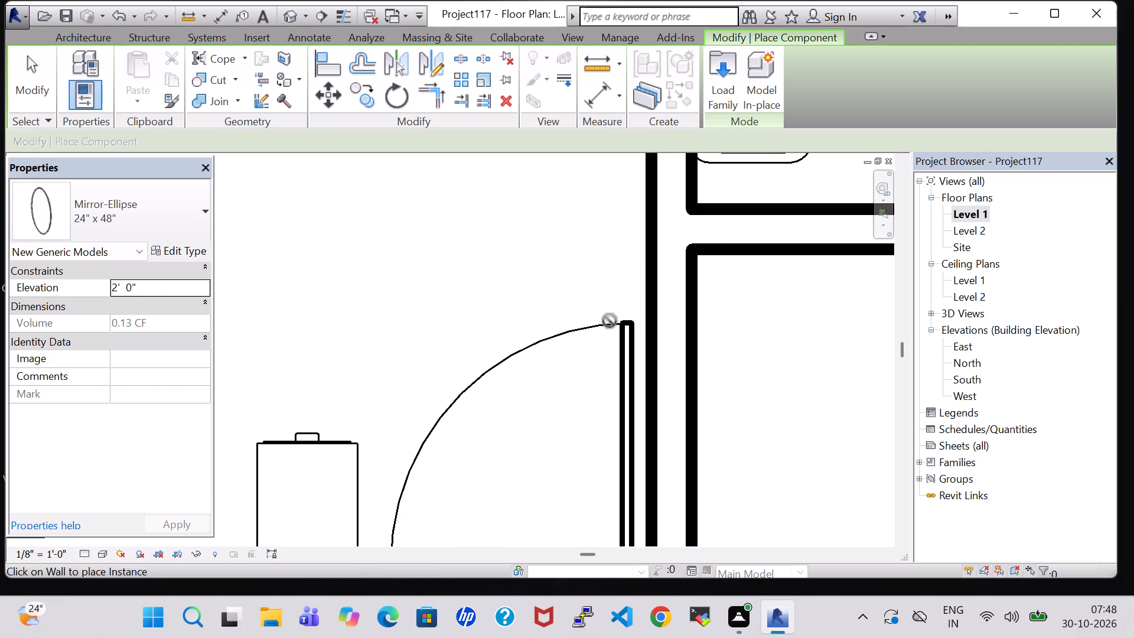
{"action": "middle_click_drag", "start_coordinate": [616, 315], "coordinate": [562, 481]}
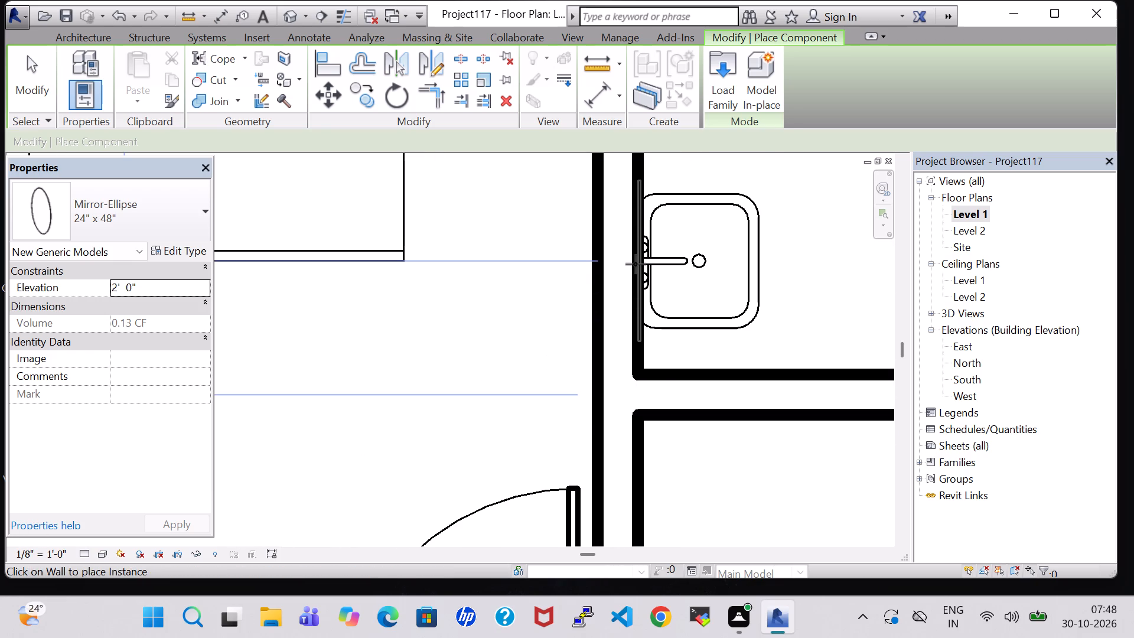
{"action": "left_click", "coordinate": [636, 263]}
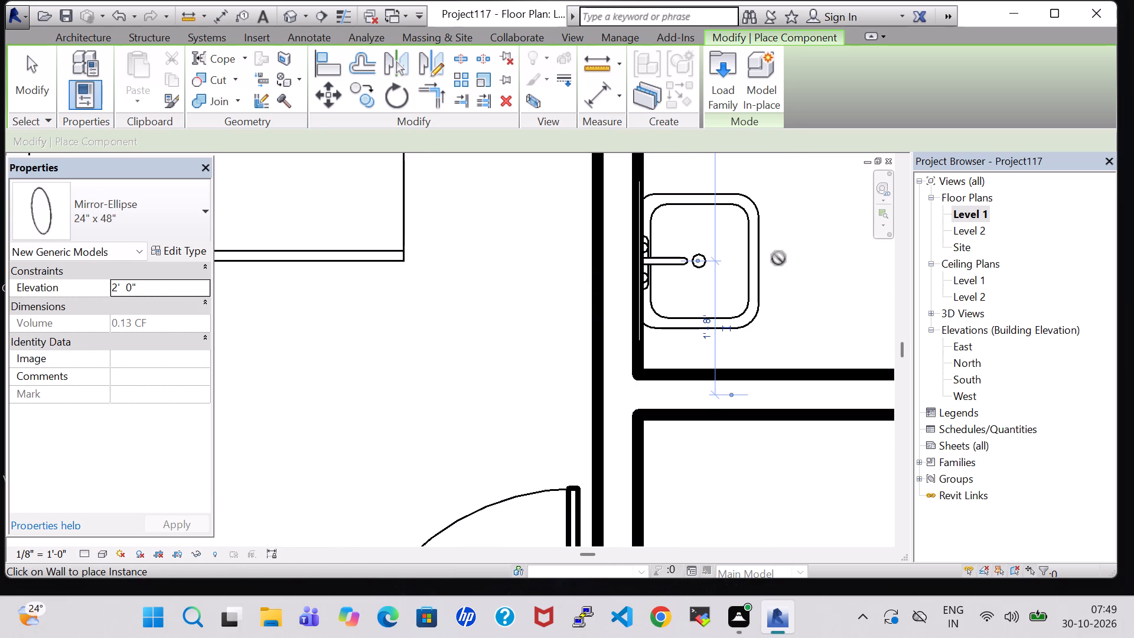
{"action": "key", "text": "Escape"}
{"action": "key", "text": "Escape"}
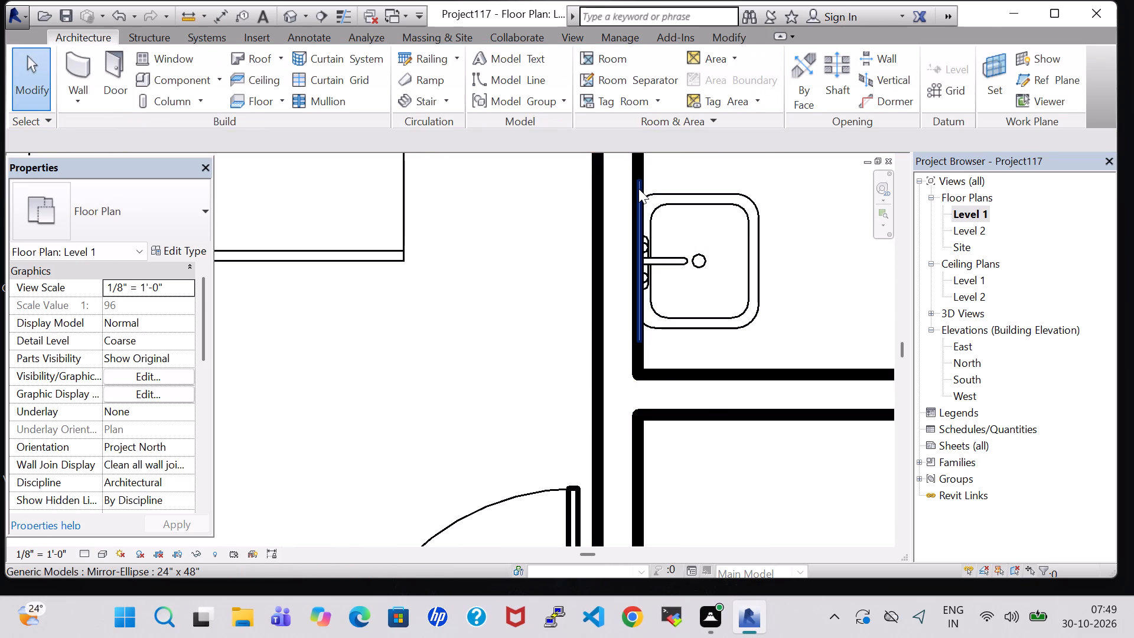
Set the bathroom mirror's elevation to 3' 5".
{"action": "left_click", "coordinate": [638, 188]}
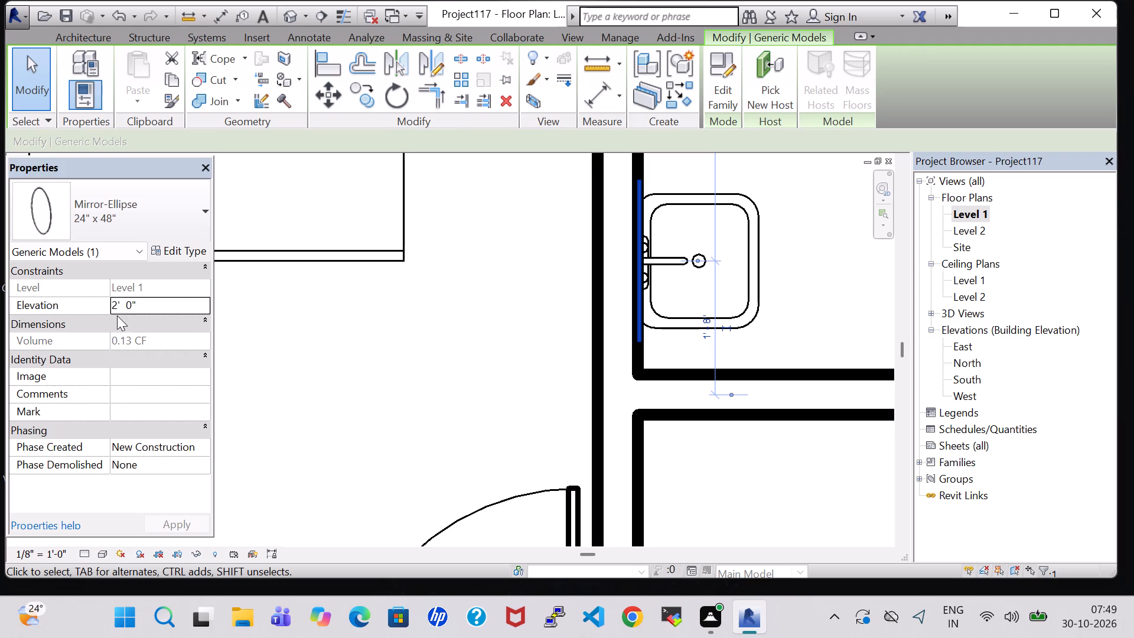
{"action": "left_click", "coordinate": [117, 310]}
{"action": "left_click", "coordinate": [117, 310]}
{"action": "key", "text": "BackSpace"}
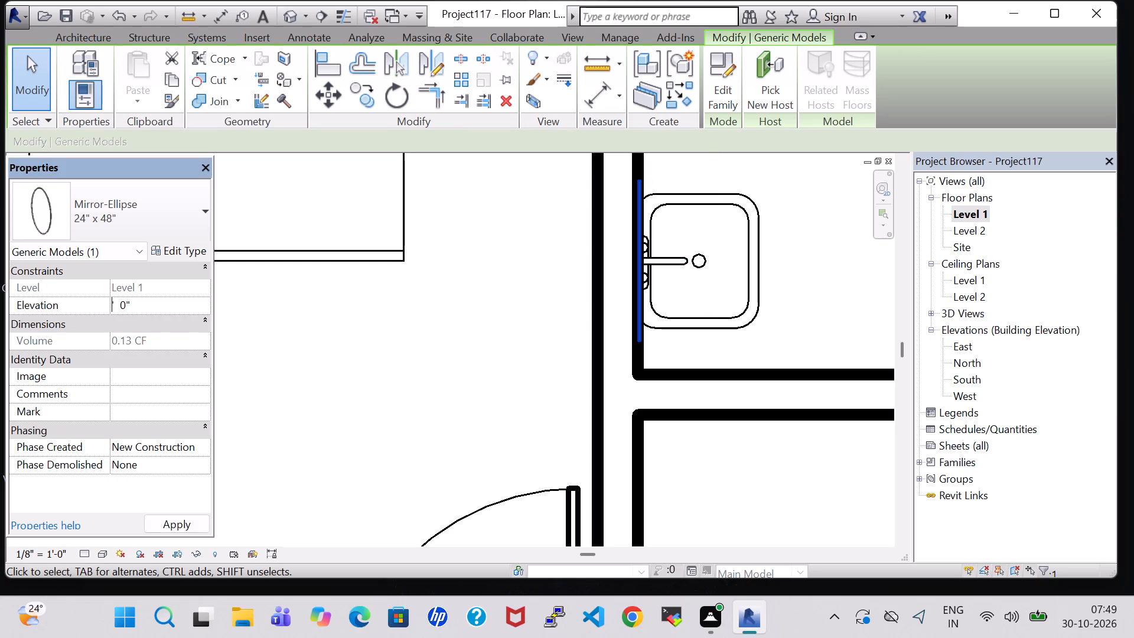
{"action": "key", "text": "3"}
{"action": "left_click", "coordinate": [135, 310]}
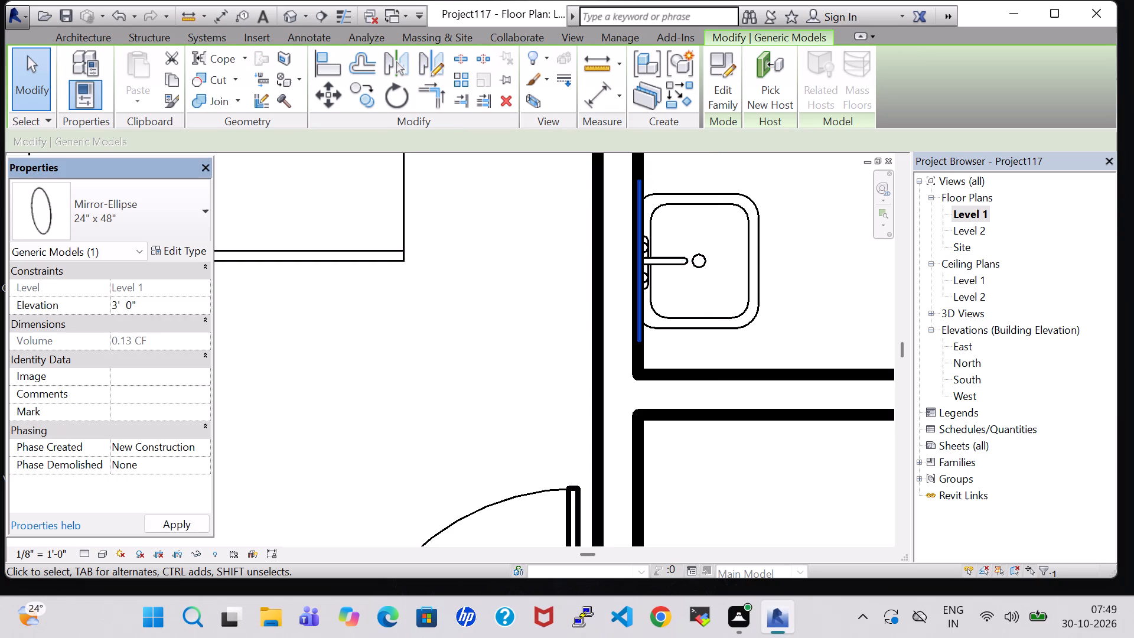
{"action": "key", "text": "Left"}
{"action": "key", "text": "Left"}
{"action": "key", "text": "Right"}
{"action": "key", "text": "BackSpace"}
{"action": "key", "text": "5"}
{"action": "left_click", "coordinate": [806, 255]}
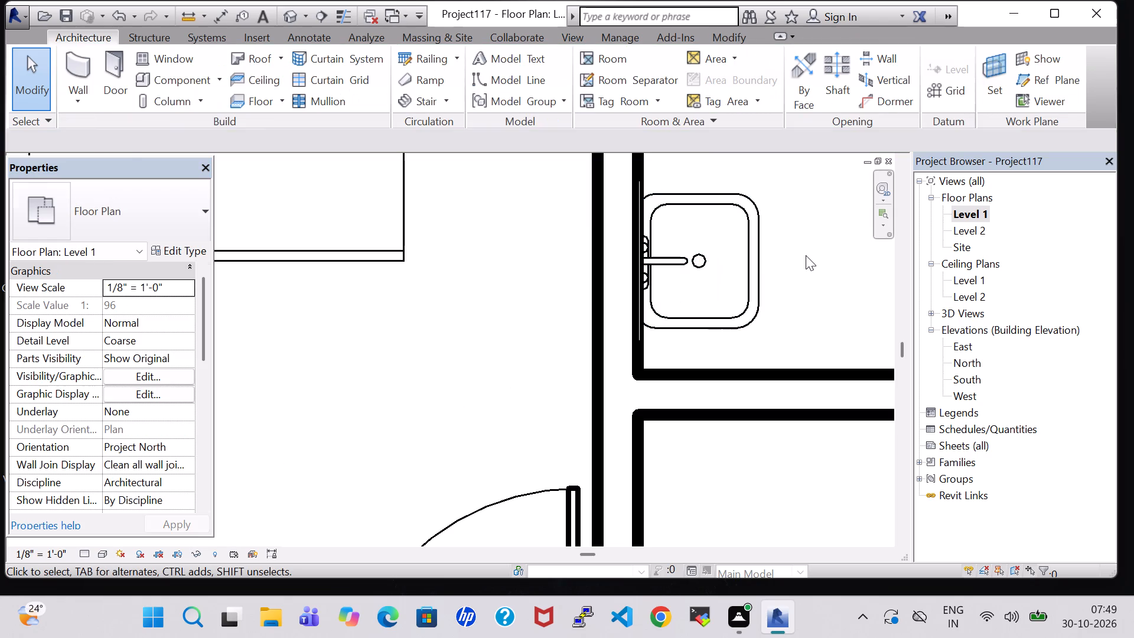
Examine the bathroom's tub, toilet, sink and mirror from several angles in the 3D view.
{"action": "scroll", "coordinate": [806, 255], "scroll_direction": "down", "scroll_amount": 4}
{"action": "middle_click_drag", "start_coordinate": [806, 255], "coordinate": [576, 394]}
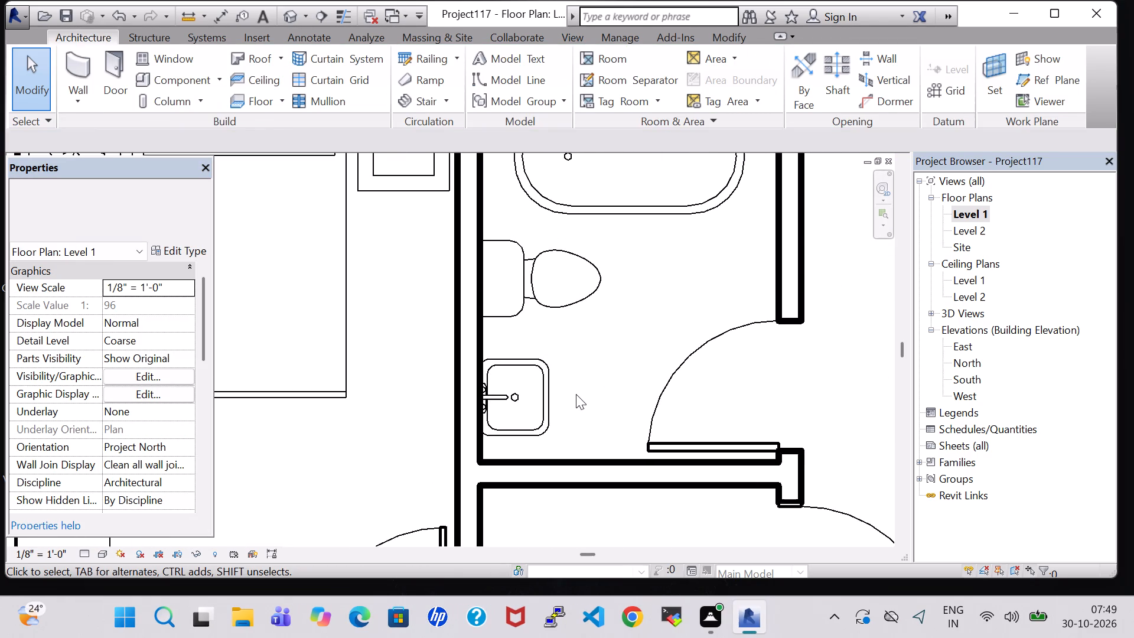
{"action": "middle_click", "coordinate": [608, 348]}
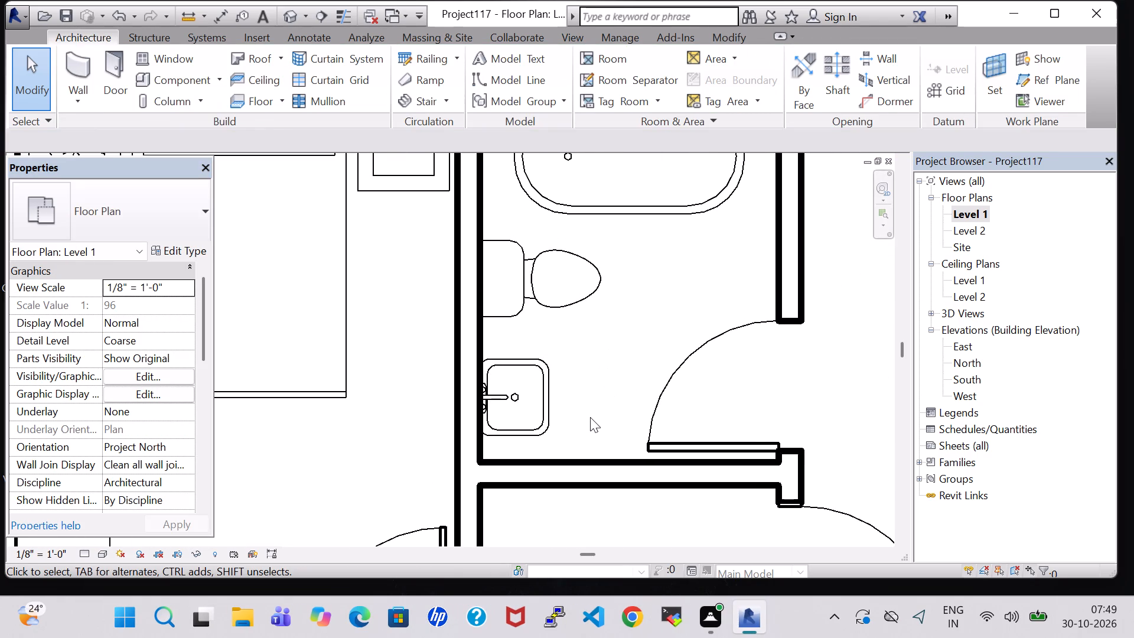
{"action": "scroll", "coordinate": [592, 406], "scroll_direction": "down", "scroll_amount": 3}
{"action": "middle_click_drag", "start_coordinate": [592, 402], "coordinate": [589, 427]}
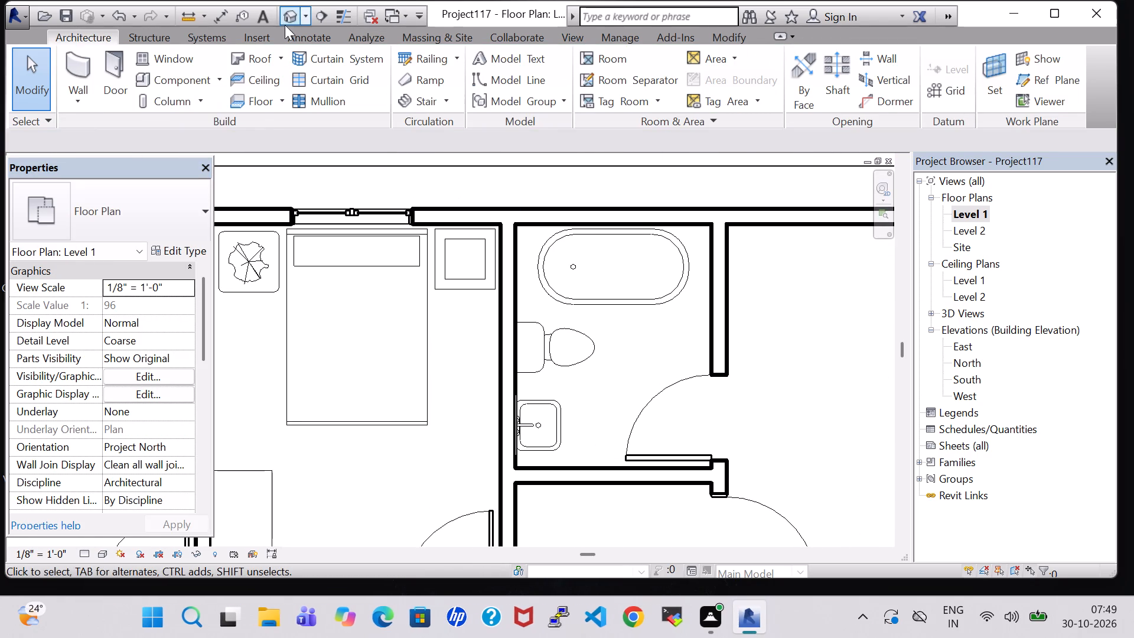
{"action": "left_click", "coordinate": [285, 18]}
{"action": "scroll", "coordinate": [523, 265], "scroll_direction": "down", "scroll_amount": 5}
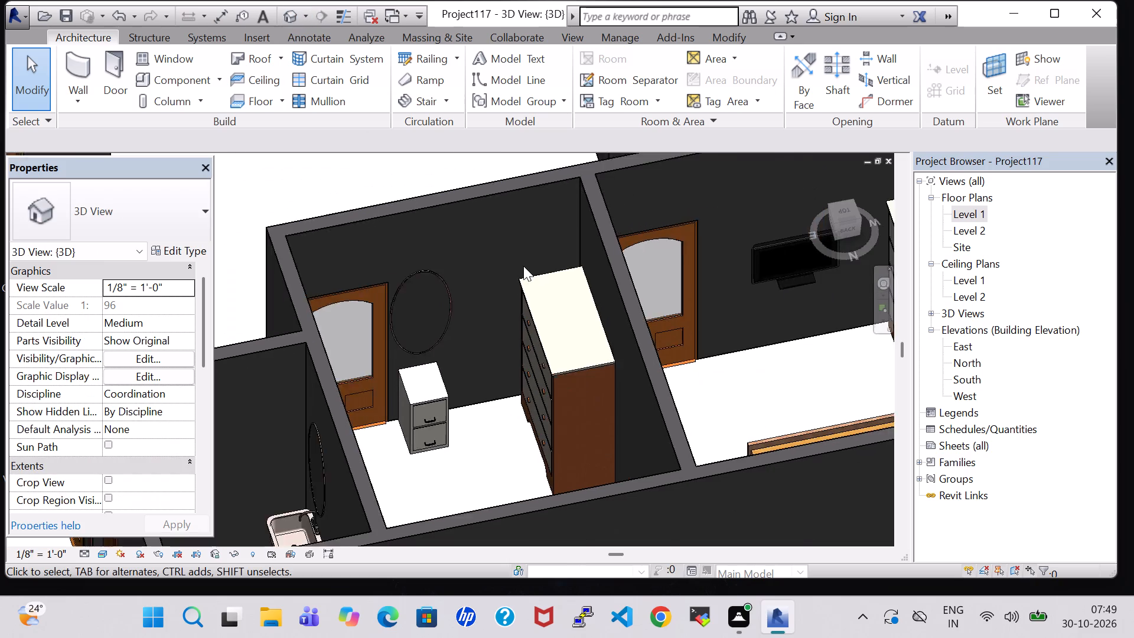
{"action": "scroll", "coordinate": [523, 266], "scroll_direction": "down", "scroll_amount": 1}
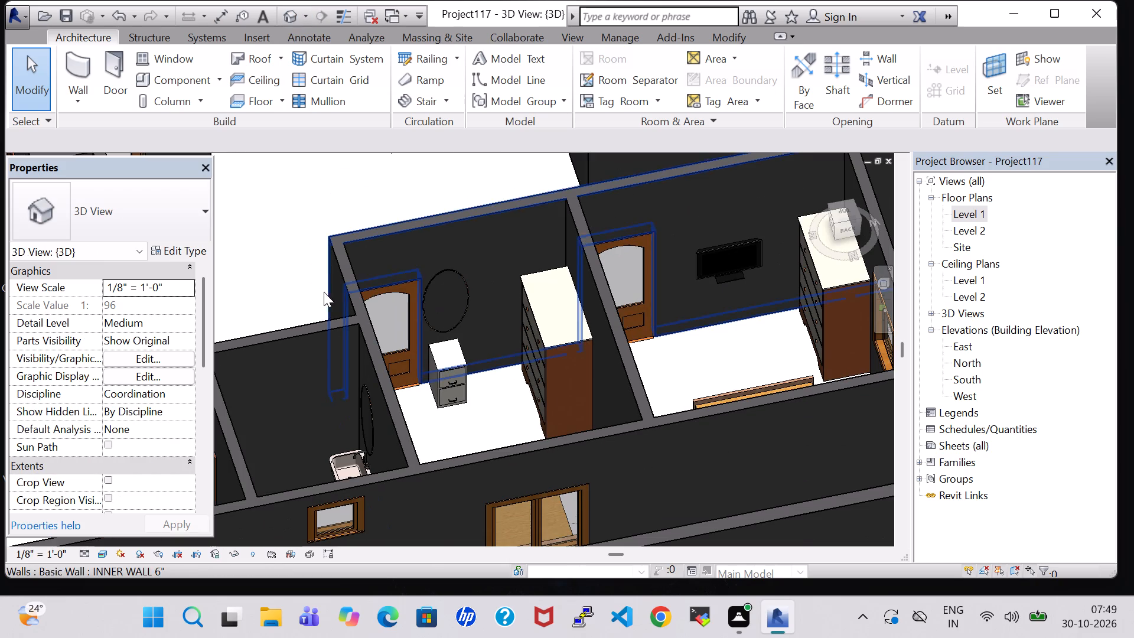
{"action": "middle_click_drag", "start_coordinate": [324, 244], "coordinate": [338, 380], "text": "shift"}
{"action": "middle_click_drag", "start_coordinate": [457, 454], "coordinate": [546, 325]}
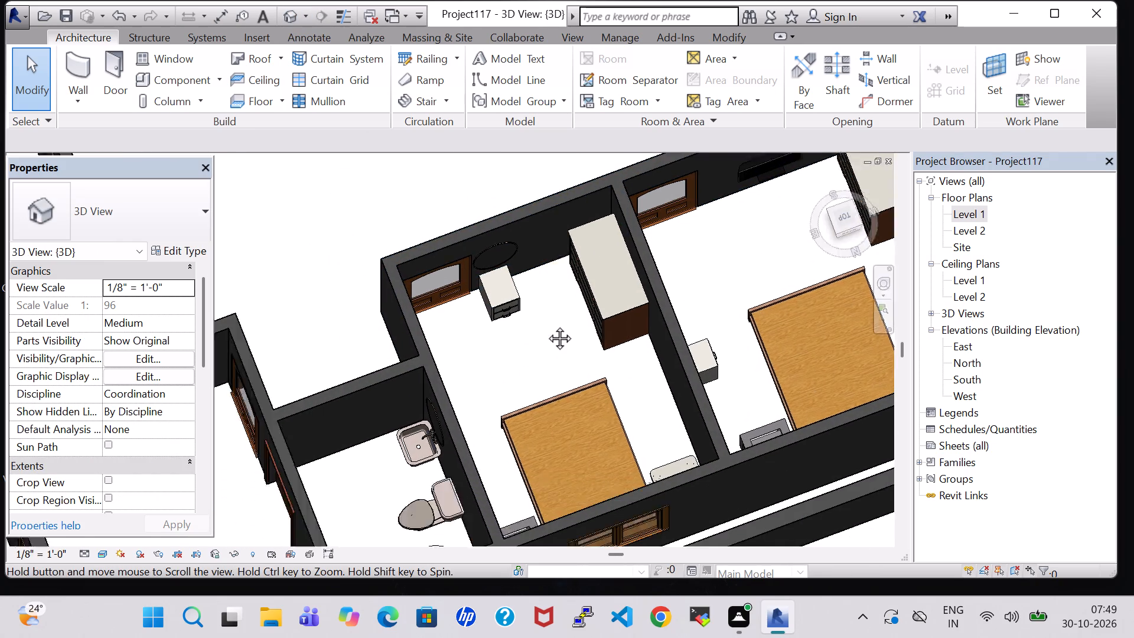
{"action": "middle_click_drag", "start_coordinate": [546, 325], "coordinate": [566, 310]}
{"action": "middle_click_drag", "start_coordinate": [488, 437], "coordinate": [592, 409], "text": "shift"}
{"action": "middle_click_drag", "start_coordinate": [682, 286], "coordinate": [530, 398]}
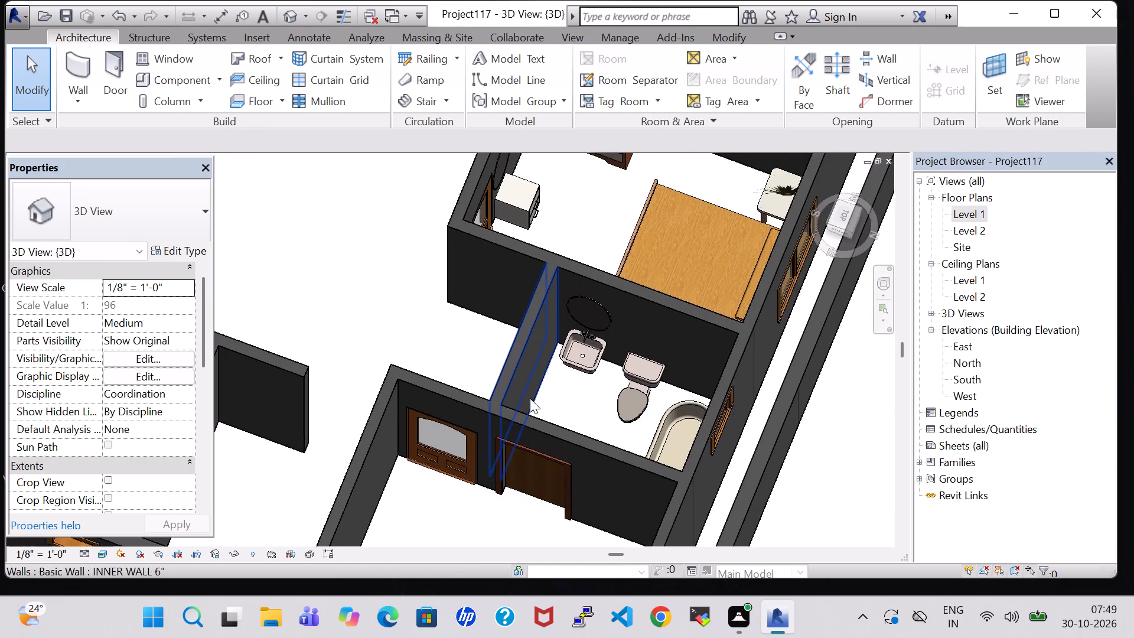
{"action": "middle_click_drag", "start_coordinate": [561, 409], "coordinate": [681, 416], "text": "shift"}
{"action": "middle_click_drag", "start_coordinate": [476, 224], "coordinate": [430, 483]}
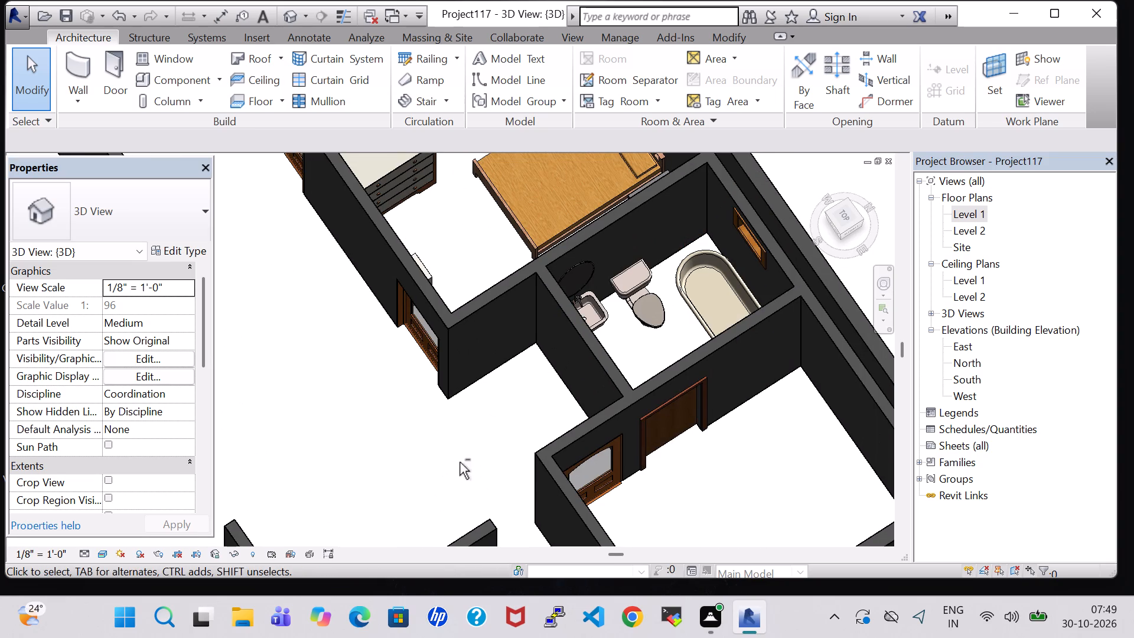
Load the Floor Drain - Round family from the plumbing Drains folder of the US Imperial library.
{"action": "middle_click_drag", "start_coordinate": [489, 434], "coordinate": [559, 428], "text": "shift"}
{"action": "middle_click_drag", "start_coordinate": [471, 300], "coordinate": [468, 373]}
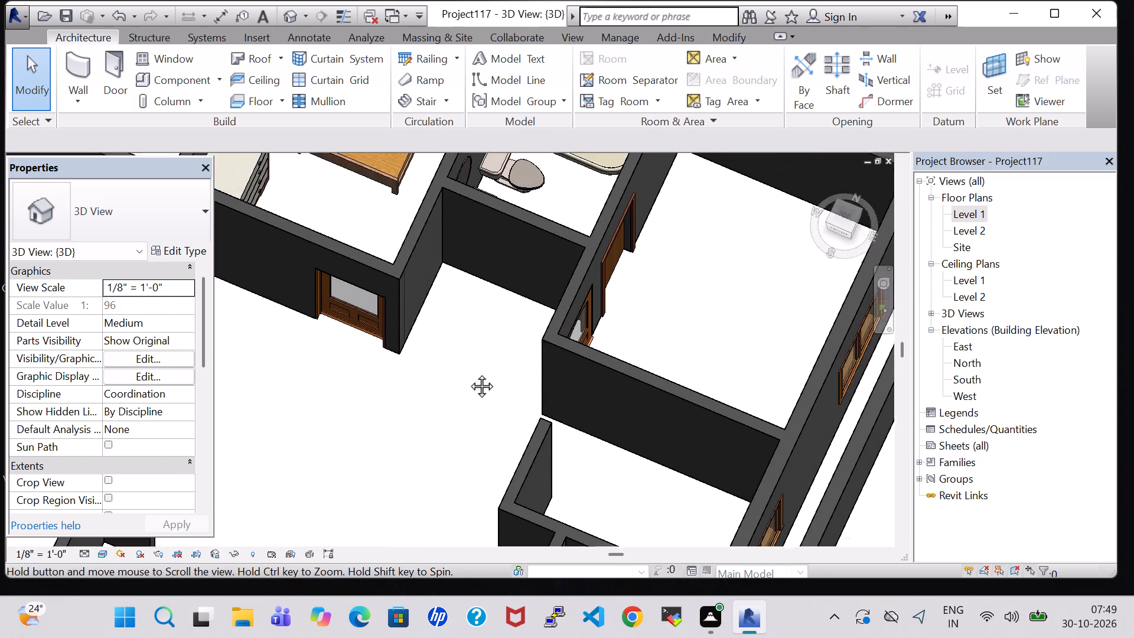
{"action": "middle_click_drag", "start_coordinate": [468, 373], "coordinate": [414, 486]}
{"action": "middle_click_drag", "start_coordinate": [418, 462], "coordinate": [505, 465], "text": "shift"}
{"action": "middle_click_drag", "start_coordinate": [249, 276], "coordinate": [297, 324]}
{"action": "middle_click_drag", "start_coordinate": [299, 329], "coordinate": [314, 401]}
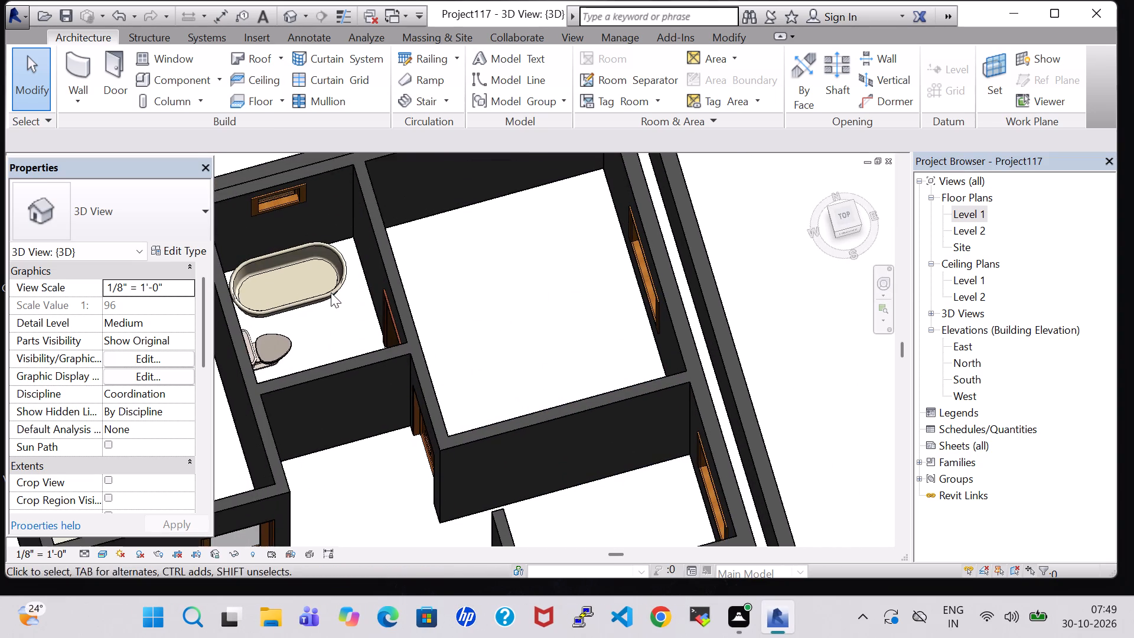
{"action": "middle_click_drag", "start_coordinate": [331, 292], "coordinate": [324, 367], "text": "shift"}
{"action": "left_click", "coordinate": [183, 75]}
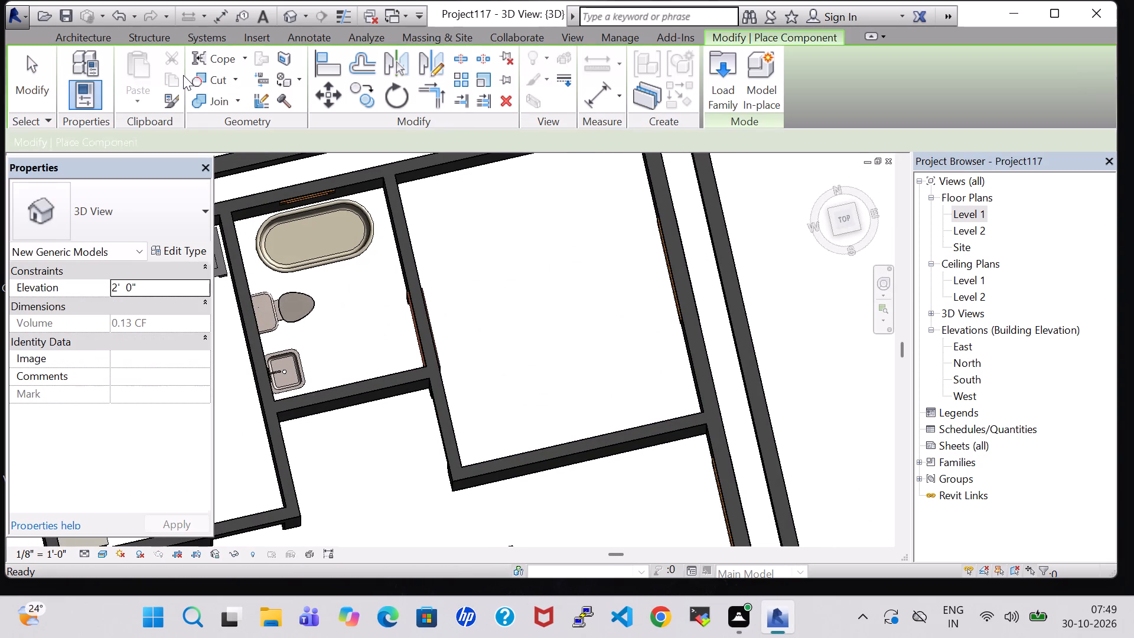
{"action": "left_click", "coordinate": [729, 71]}
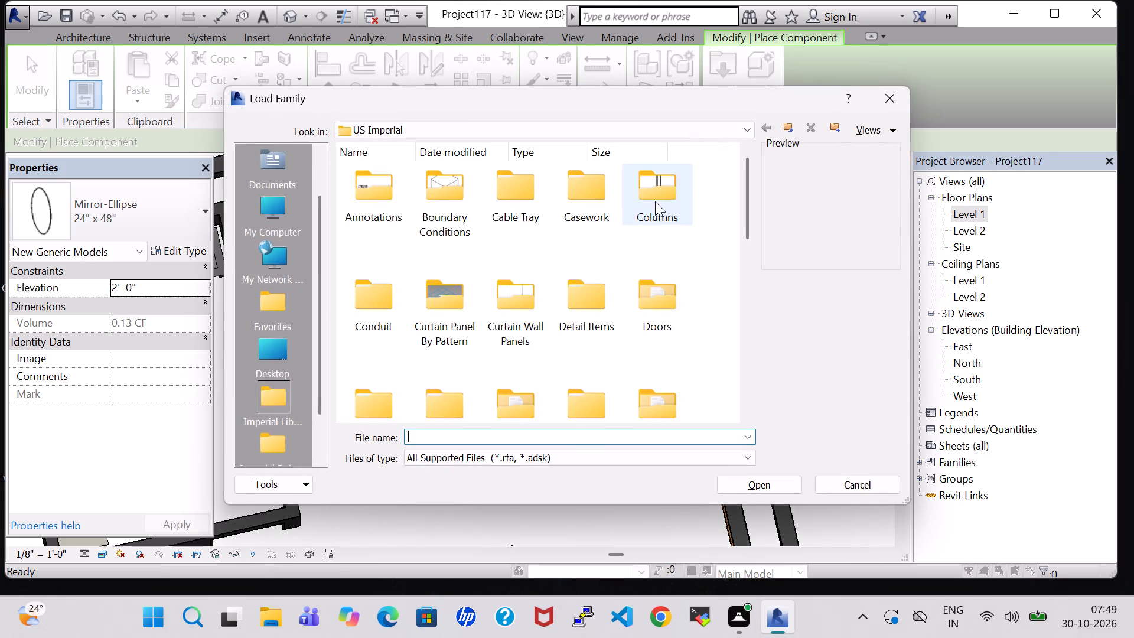
{"action": "left_click", "coordinate": [658, 307]}
{"action": "key", "text": "p"}
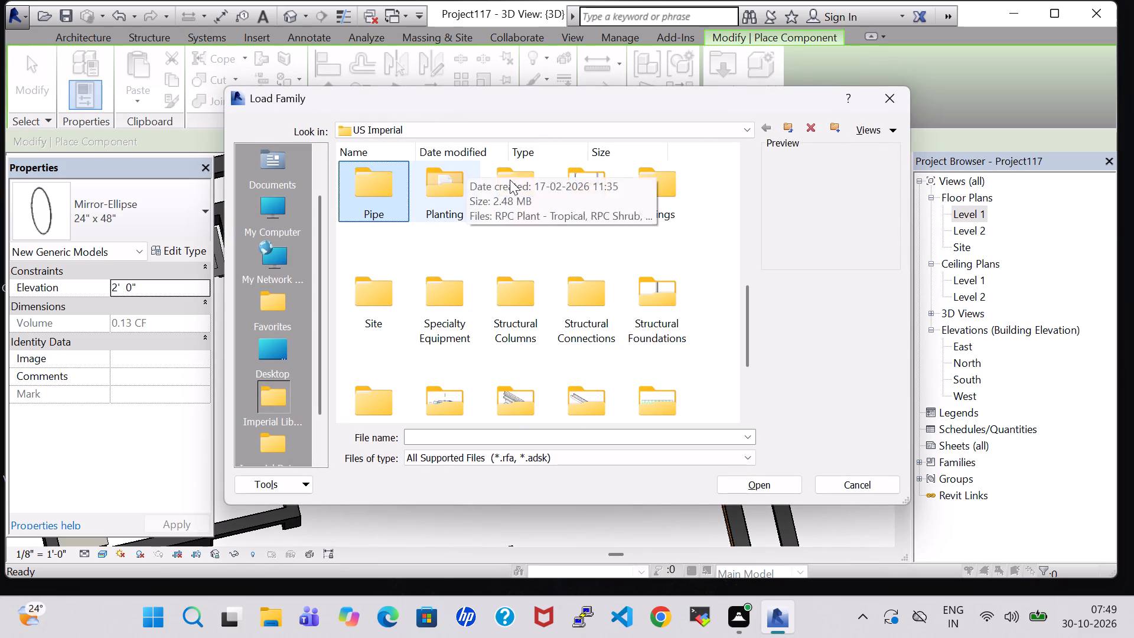
{"action": "double_click", "coordinate": [510, 180]}
{"action": "double_click", "coordinate": [434, 198]}
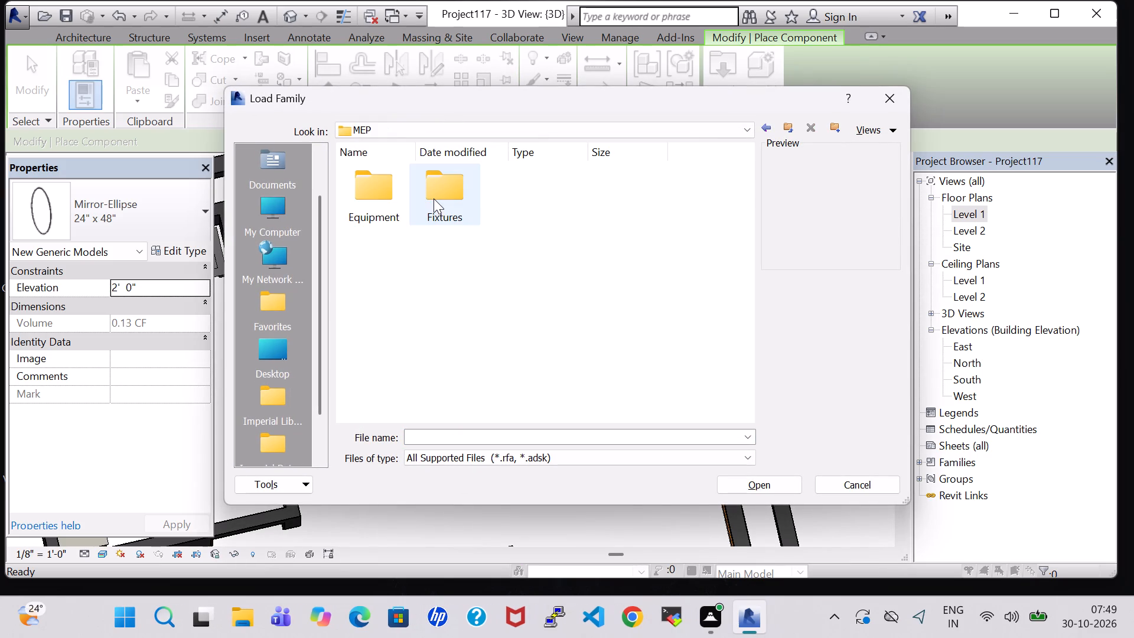
{"action": "double_click", "coordinate": [447, 201]}
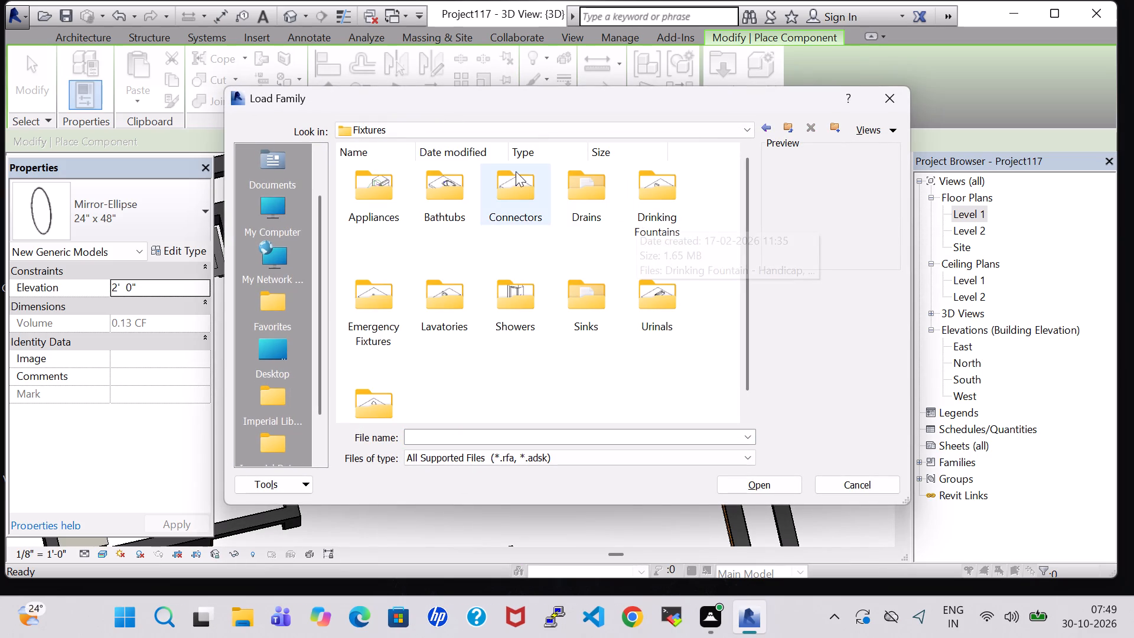
{"action": "double_click", "coordinate": [561, 185]}
{"action": "left_click", "coordinate": [431, 195]}
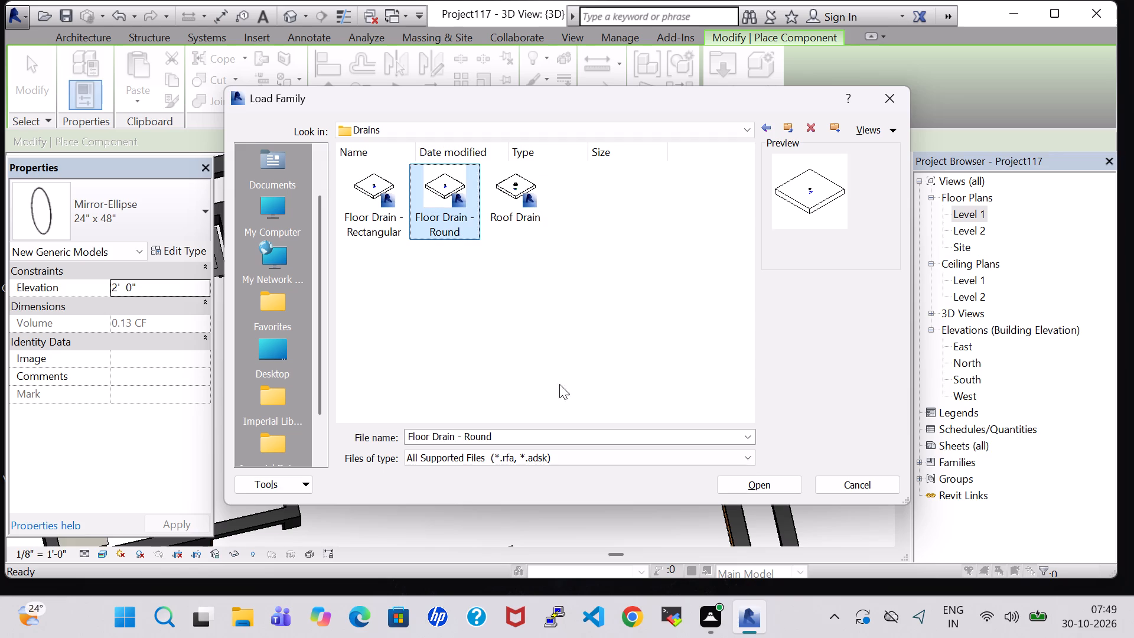
{"action": "left_click", "coordinate": [784, 490]}
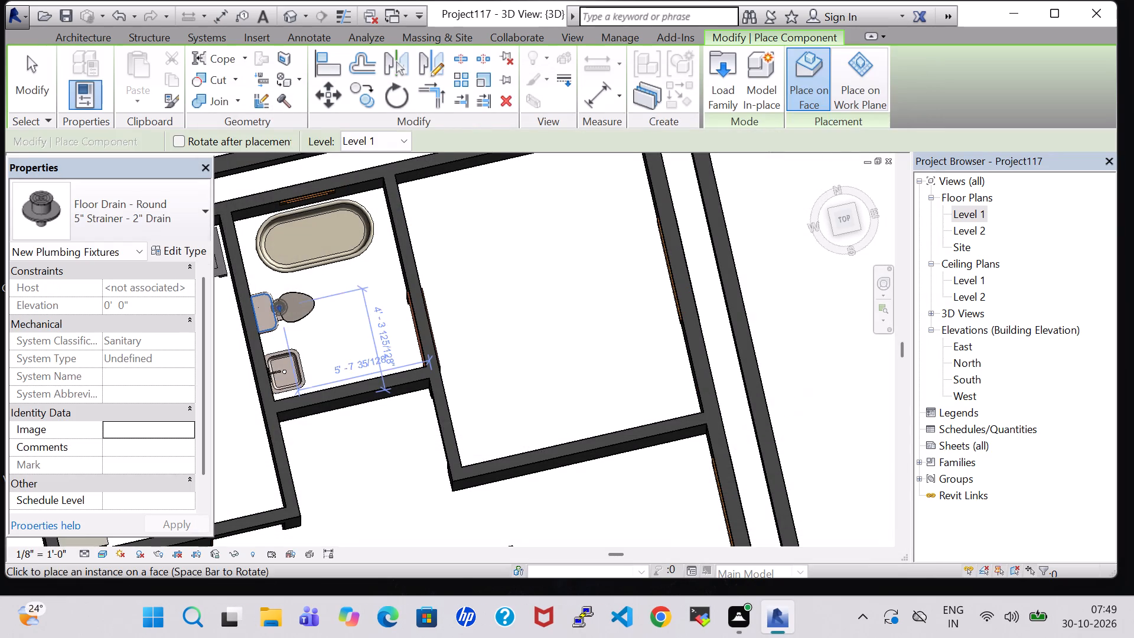
Place the 5" Strainer - 2" Drain on the Level 1 work plane by the tub, about 1'-0" from the bathroom's east wall.
{"action": "left_click", "coordinate": [840, 95]}
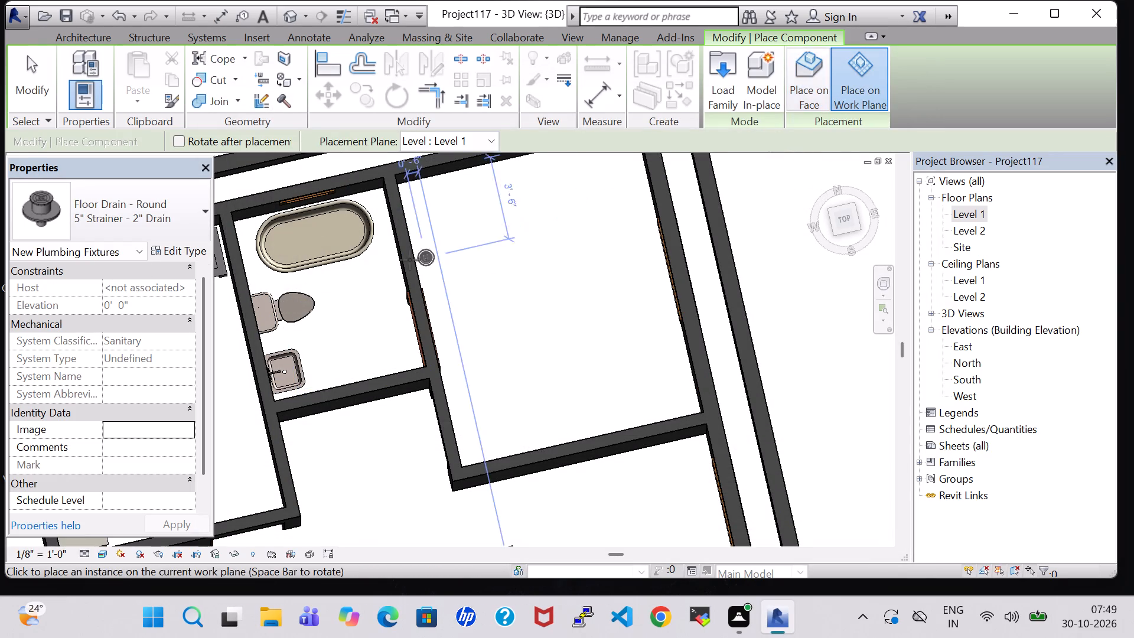
{"action": "scroll", "coordinate": [367, 294], "scroll_direction": "up", "scroll_amount": 4}
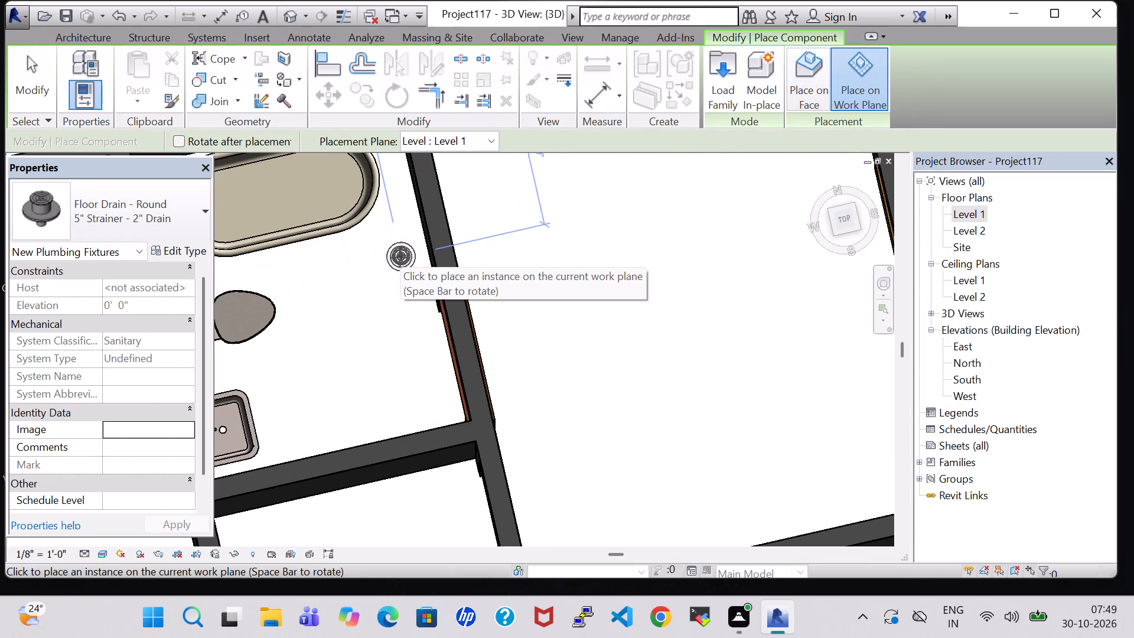
{"action": "left_click", "coordinate": [396, 255]}
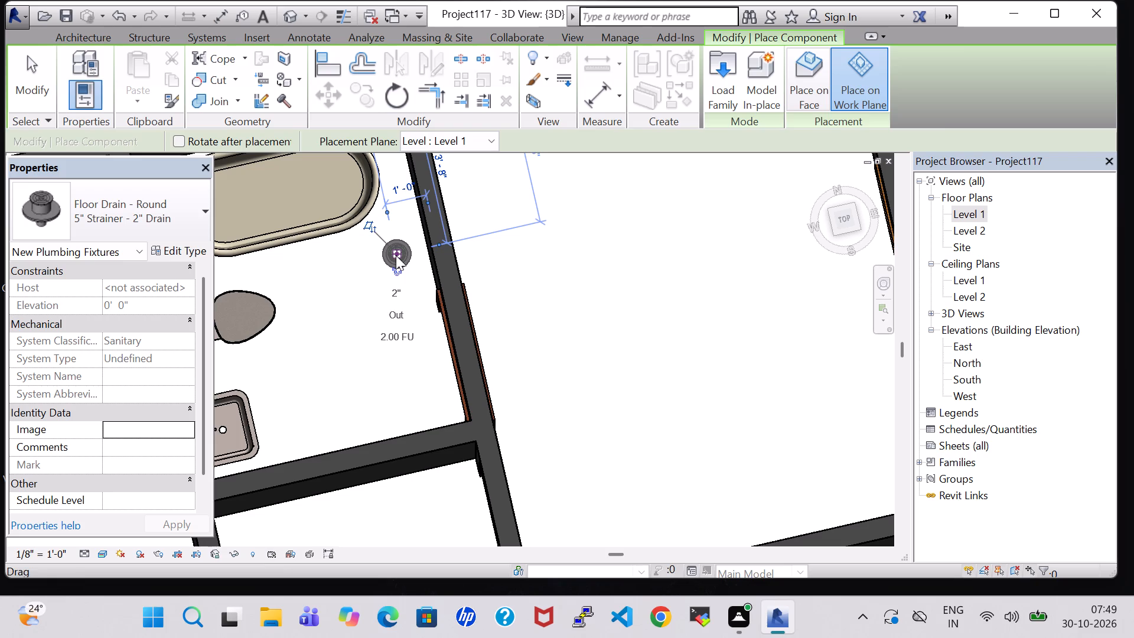
{"action": "key", "text": "Escape"}
{"action": "key", "text": "Escape"}
Examine the bathroom's floor drain, toilet, sink and mirror and the adjoining bedroom from several angles in 3D.
{"action": "scroll", "coordinate": [322, 302], "scroll_direction": "down", "scroll_amount": 1}
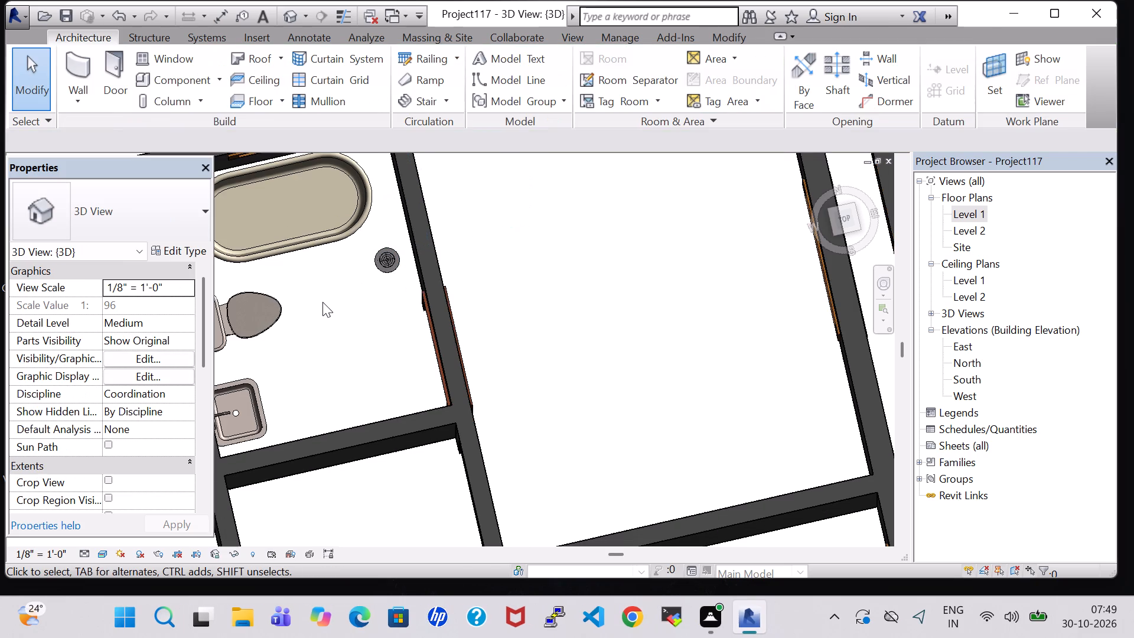
{"action": "middle_click_drag", "start_coordinate": [322, 302], "coordinate": [299, 306], "text": "shift"}
{"action": "scroll", "coordinate": [392, 389], "scroll_direction": "down", "scroll_amount": 1}
{"action": "middle_click_drag", "start_coordinate": [405, 395], "coordinate": [351, 363], "text": "shift"}
{"action": "scroll", "coordinate": [621, 483], "scroll_direction": "up", "scroll_amount": 7}
{"action": "middle_click_drag", "start_coordinate": [621, 481], "coordinate": [652, 377]}
{"action": "scroll", "coordinate": [558, 541], "scroll_direction": "up", "scroll_amount": 1}
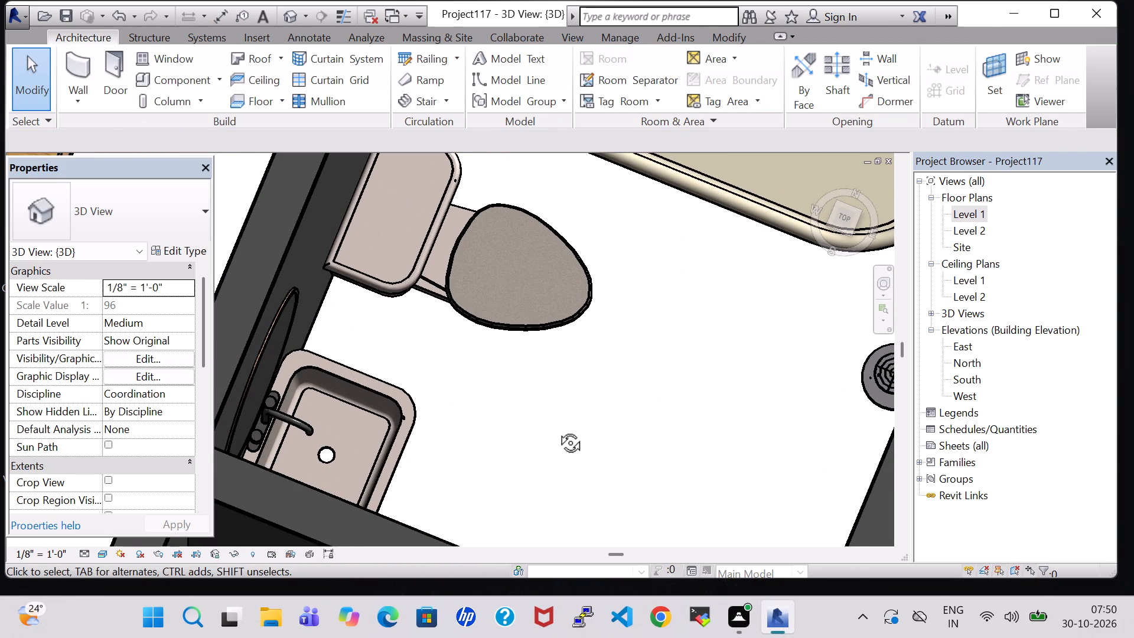
{"action": "middle_click", "coordinate": [558, 429], "text": "shift"}
{"action": "middle_click_drag", "start_coordinate": [555, 429], "coordinate": [530, 419], "text": "shift"}
{"action": "scroll", "coordinate": [350, 190], "scroll_direction": "up", "scroll_amount": 1}
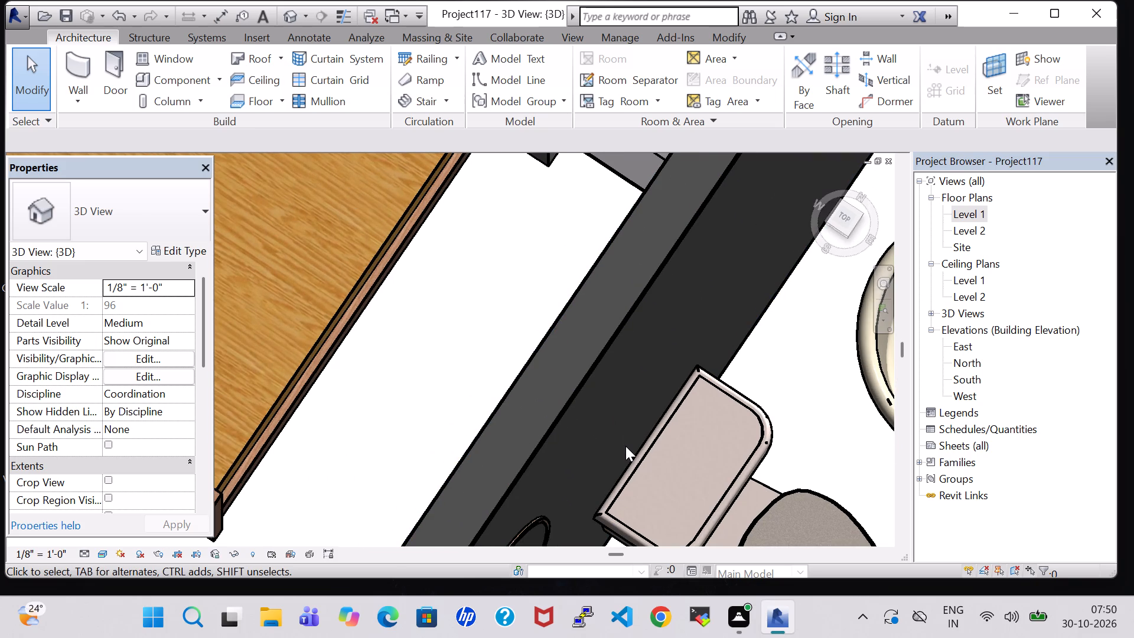
{"action": "scroll", "coordinate": [625, 446], "scroll_direction": "down", "scroll_amount": 2}
{"action": "middle_click_drag", "start_coordinate": [625, 446], "coordinate": [503, 236]}
{"action": "middle_click_drag", "start_coordinate": [641, 496], "coordinate": [602, 432], "text": "shift"}
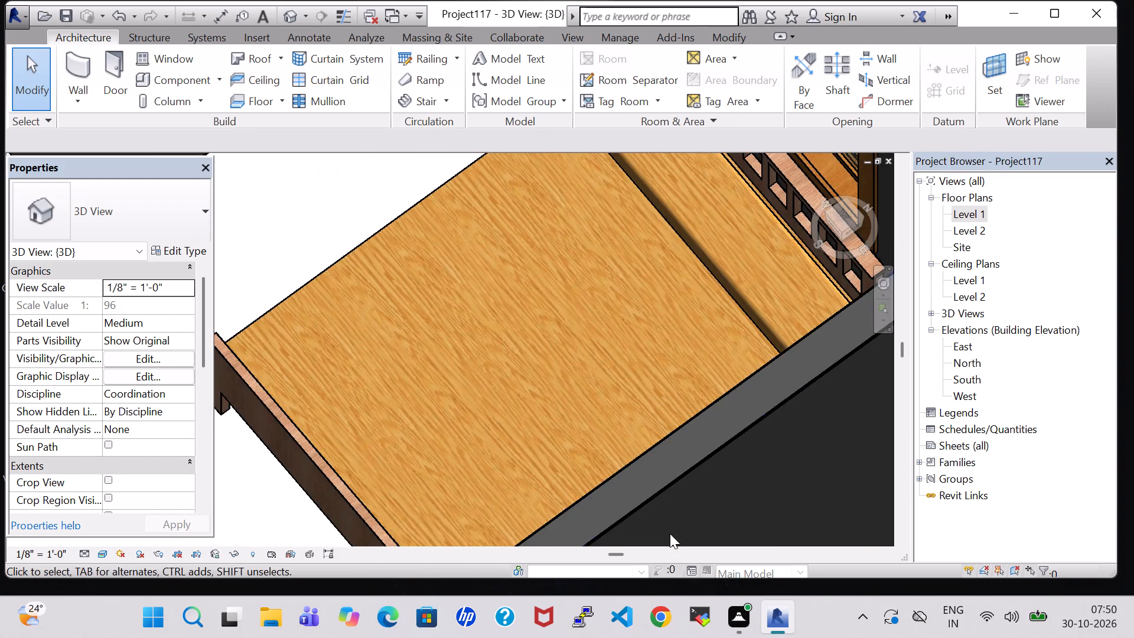
{"action": "middle_click_drag", "start_coordinate": [670, 533], "coordinate": [529, 217]}
{"action": "middle_click_drag", "start_coordinate": [612, 422], "coordinate": [589, 426]}
{"action": "middle_click_drag", "start_coordinate": [589, 426], "coordinate": [539, 448], "text": "shift"}
{"action": "middle_click_drag", "start_coordinate": [542, 494], "coordinate": [412, 212]}
{"action": "middle_click_drag", "start_coordinate": [527, 475], "coordinate": [478, 304]}
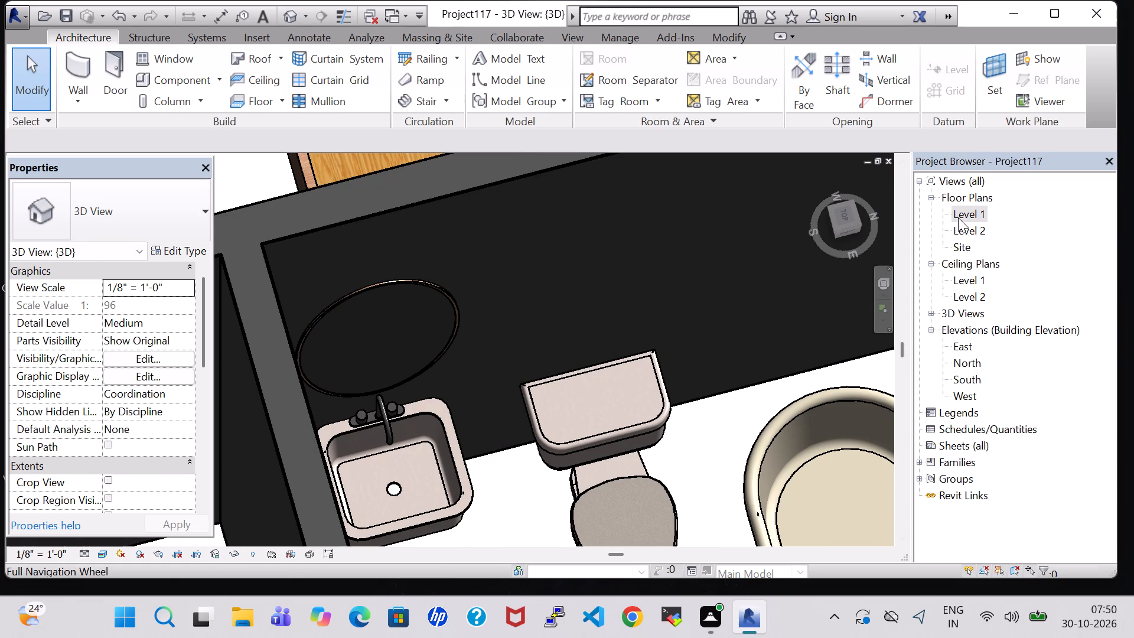
Open the Level 1 floor plan and load the Bed-Standard family from the library's Furniture Beds folder.
{"action": "double_click", "coordinate": [958, 217]}
{"action": "scroll", "coordinate": [754, 333], "scroll_direction": "down", "scroll_amount": 3}
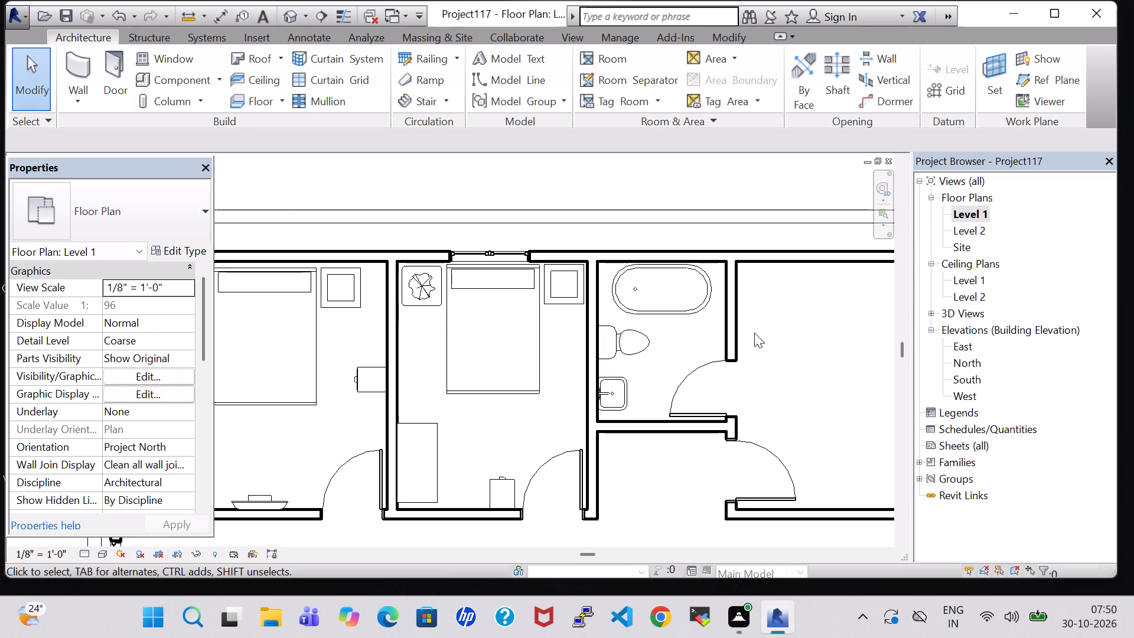
{"action": "scroll", "coordinate": [754, 345], "scroll_direction": "down", "scroll_amount": 2}
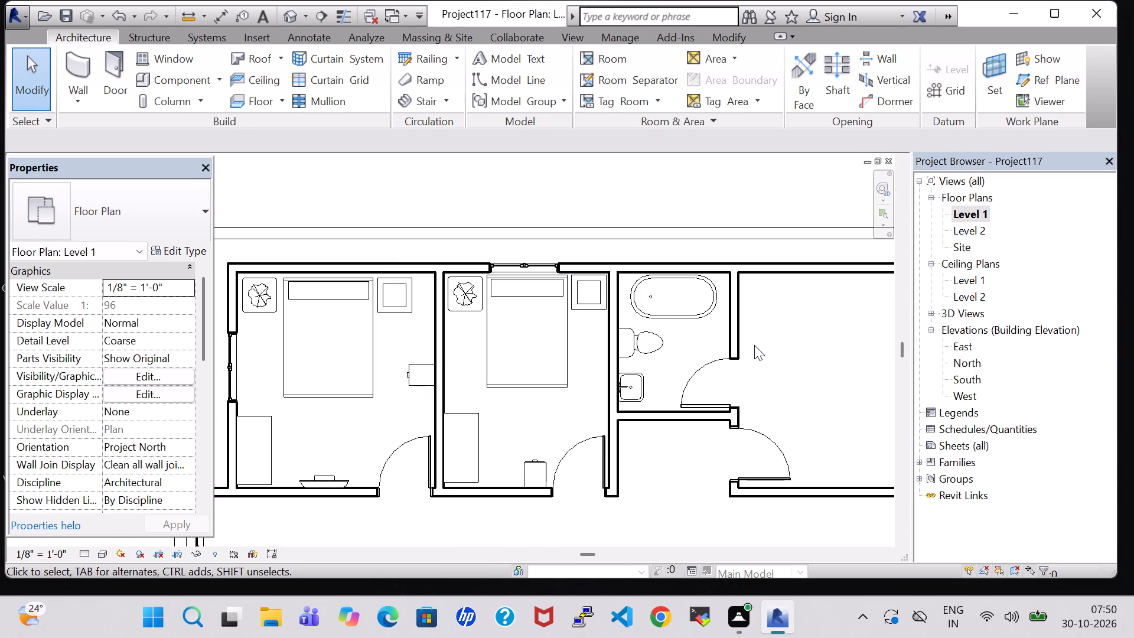
{"action": "scroll", "coordinate": [754, 345], "scroll_direction": "down", "scroll_amount": 1}
{"action": "left_click", "coordinate": [162, 86]}
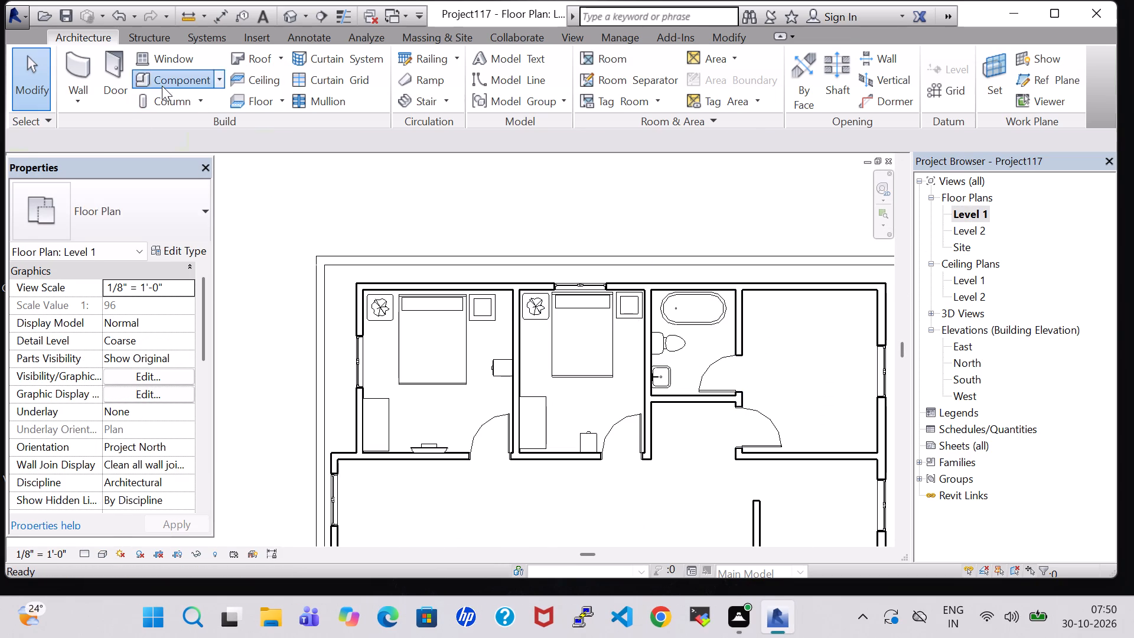
{"action": "left_click", "coordinate": [728, 92]}
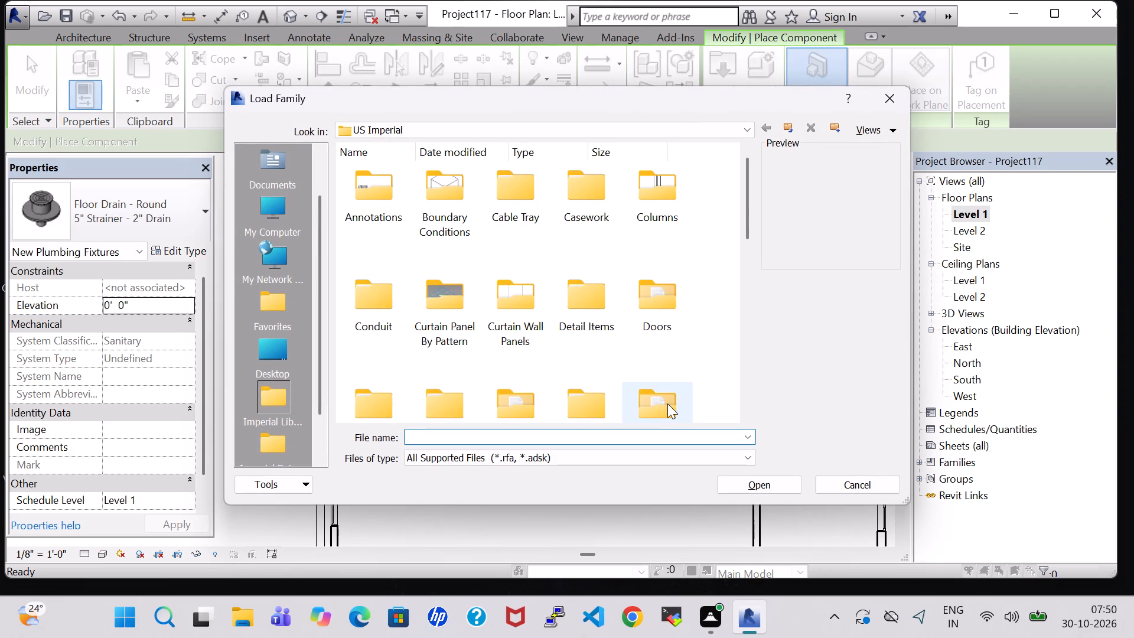
{"action": "scroll", "coordinate": [667, 403], "scroll_direction": "down", "scroll_amount": 1}
{"action": "double_click", "coordinate": [667, 270]}
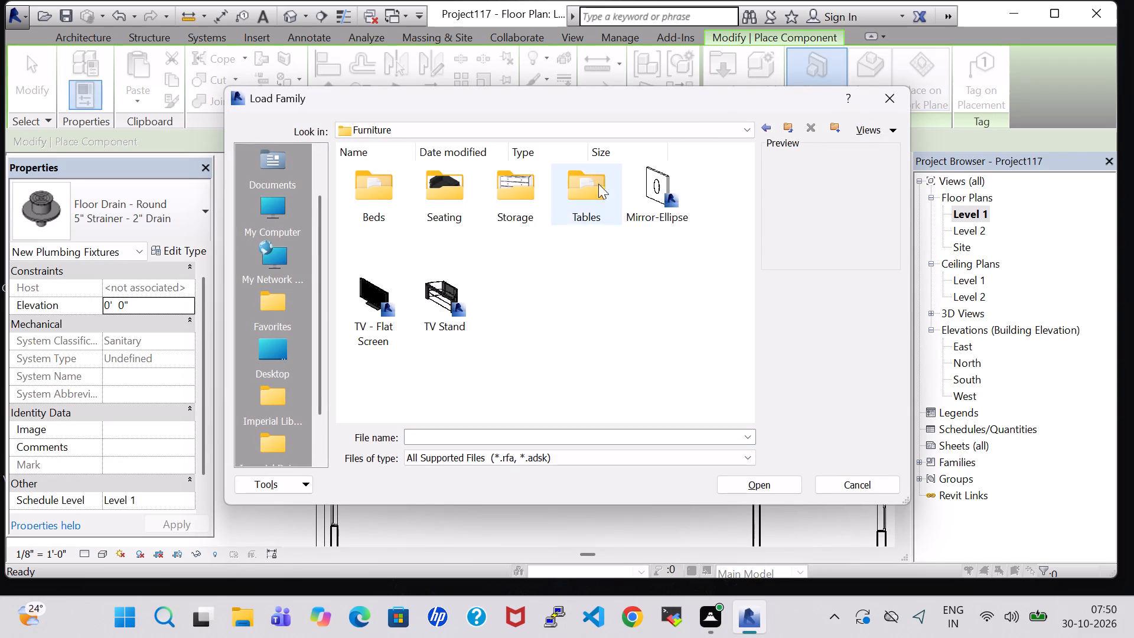
{"action": "double_click", "coordinate": [361, 207]}
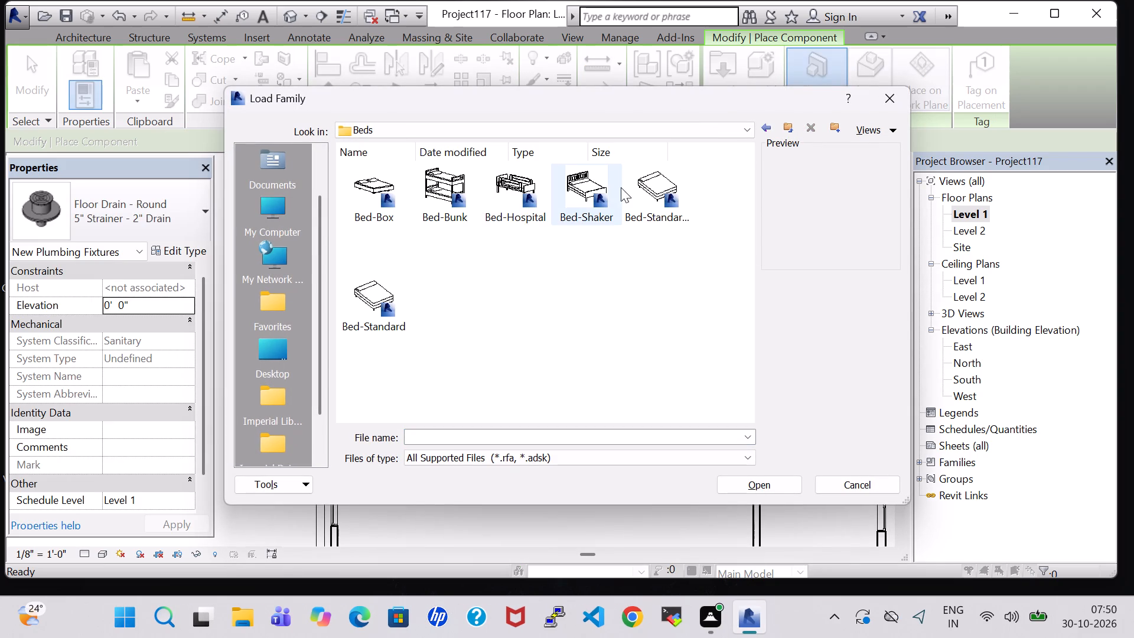
{"action": "left_click", "coordinate": [657, 196]}
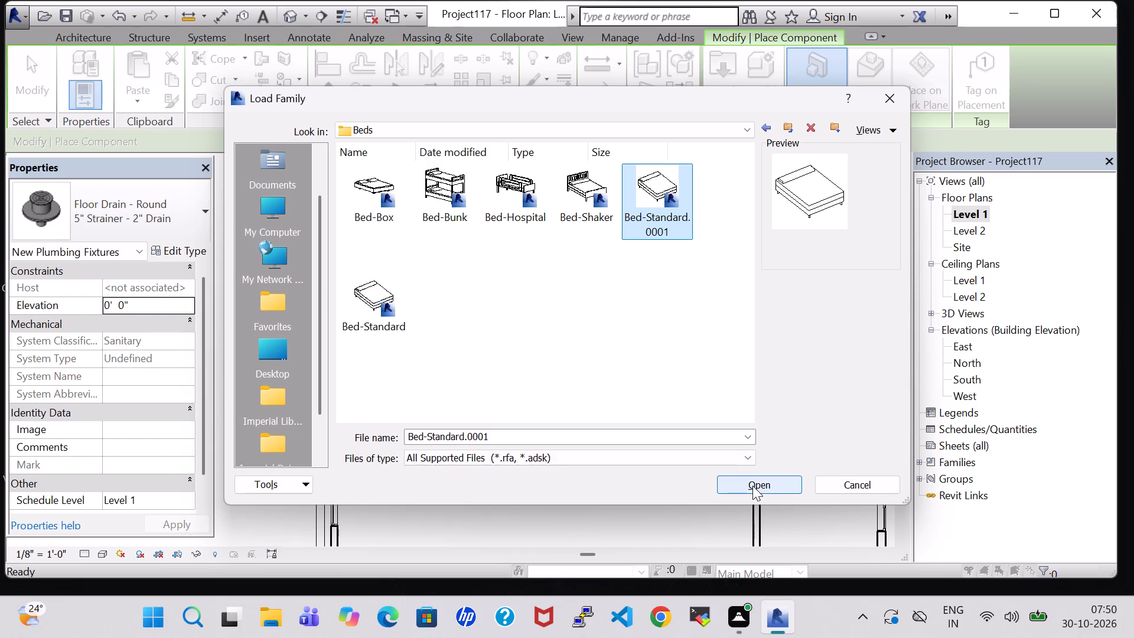
{"action": "left_click", "coordinate": [374, 312]}
{"action": "left_click", "coordinate": [769, 491]}
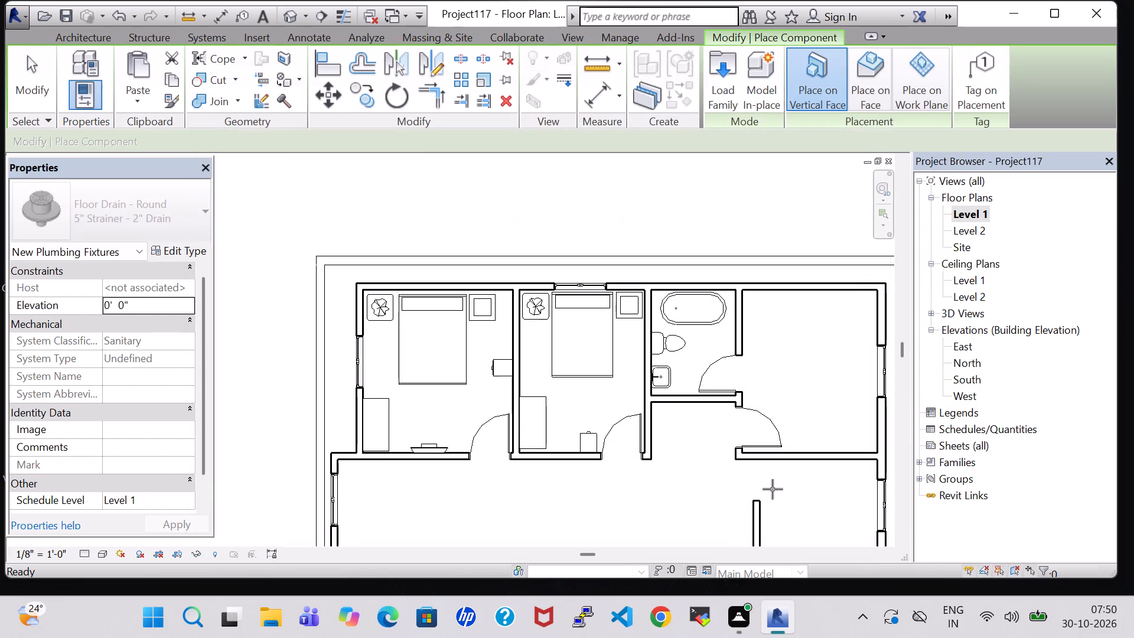
Place the Double 54" x 75" bed in the third bedroom about 3'-2" from the east wall, nudging its head closer to the north wall.
{"action": "middle_click_drag", "start_coordinate": [804, 381], "coordinate": [690, 379]}
{"action": "scroll", "coordinate": [695, 372], "scroll_direction": "up", "scroll_amount": 5}
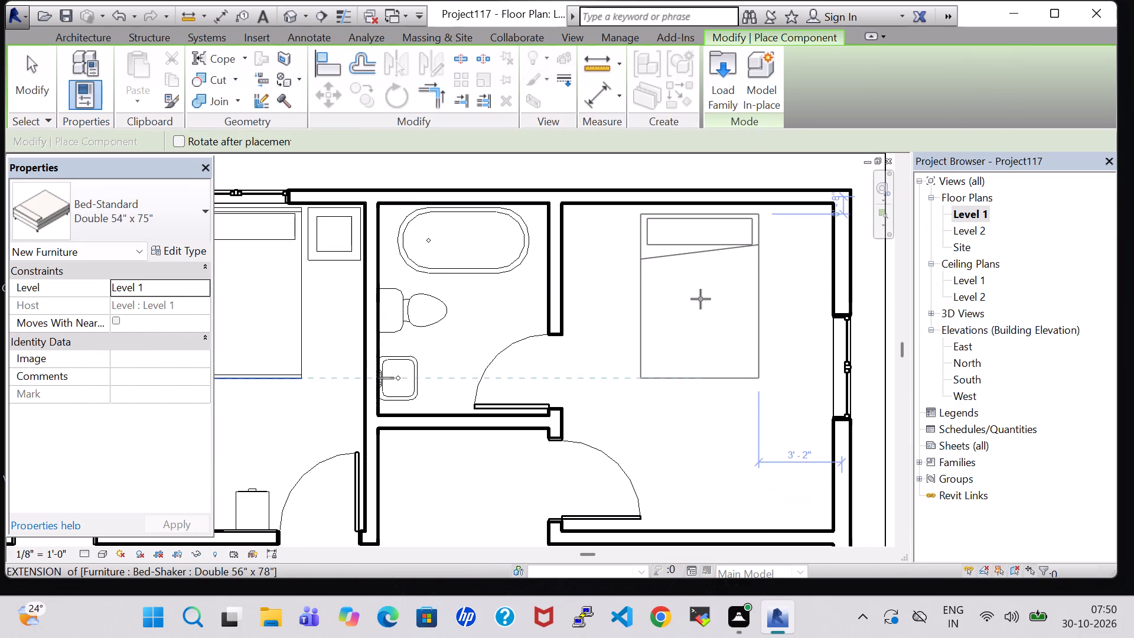
{"action": "left_click", "coordinate": [700, 299]}
{"action": "key", "text": "Escape"}
{"action": "key", "text": "Escape"}
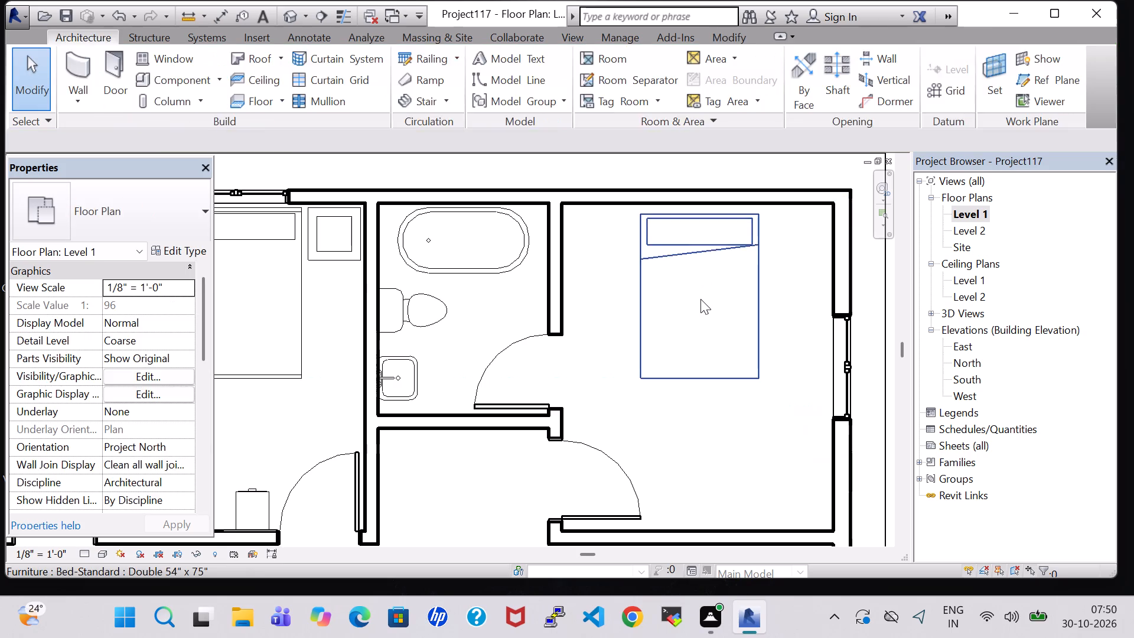
{"action": "left_click", "coordinate": [700, 299]}
{"action": "key", "text": "Up"}
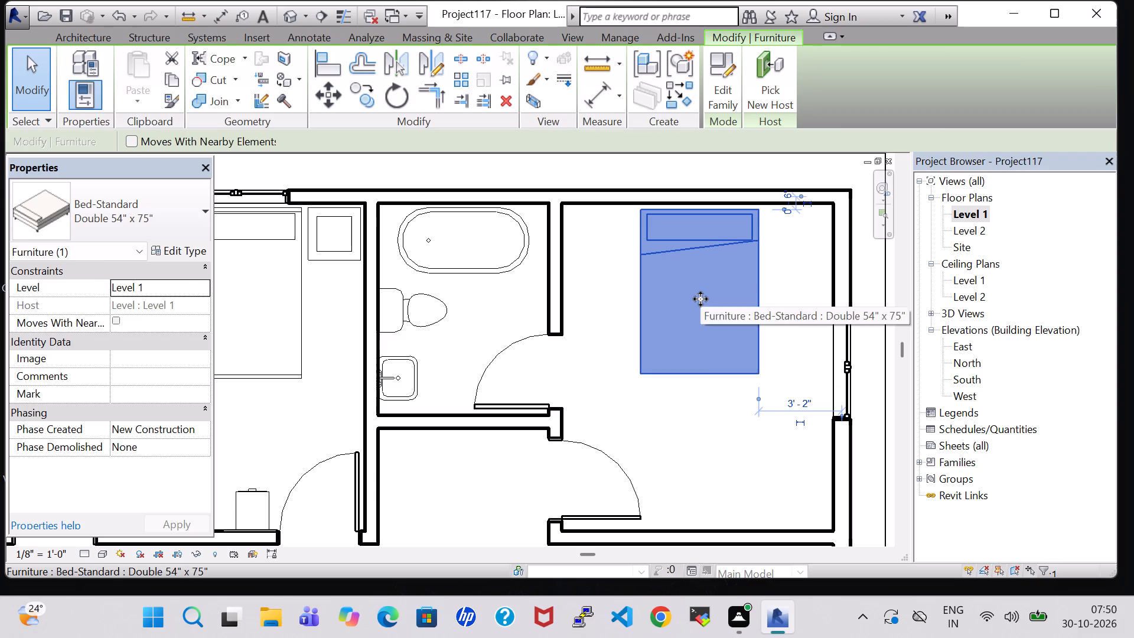
{"action": "left_click", "coordinate": [706, 447]}
Create a similar 24" x 24" x 24" Table-Coffee from the second bedroom's one, placed just west of the third bedroom's bed head.
{"action": "scroll", "coordinate": [704, 444], "scroll_direction": "down", "scroll_amount": 2}
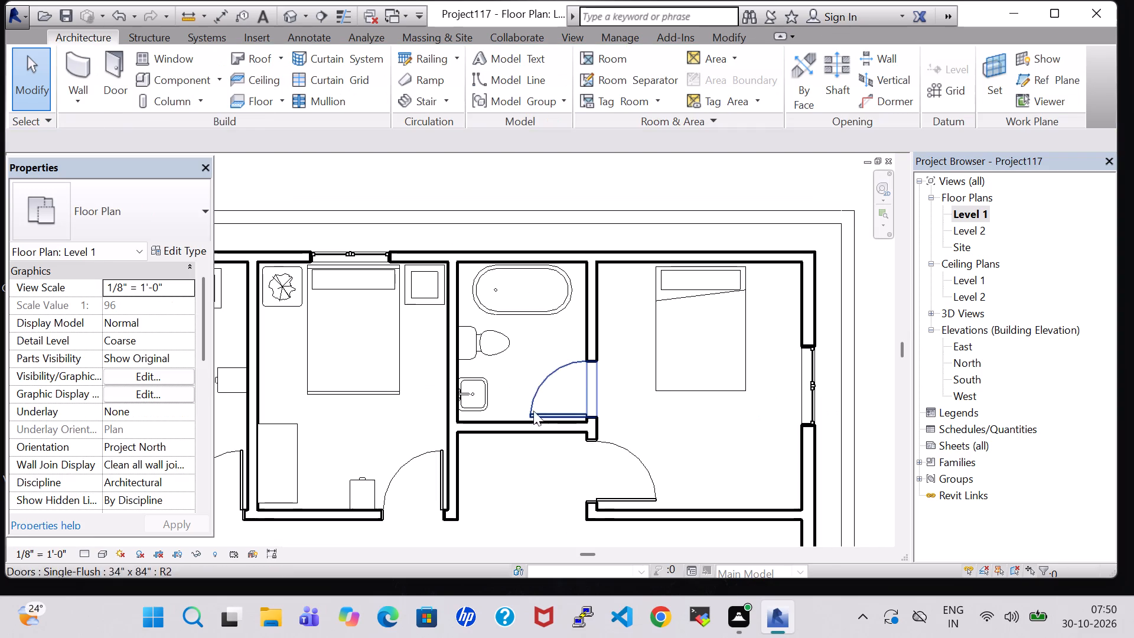
{"action": "left_click", "coordinate": [436, 294]}
{"action": "right_click", "coordinate": [436, 294]}
{"action": "scroll", "coordinate": [495, 298], "scroll_direction": "down", "scroll_amount": 1}
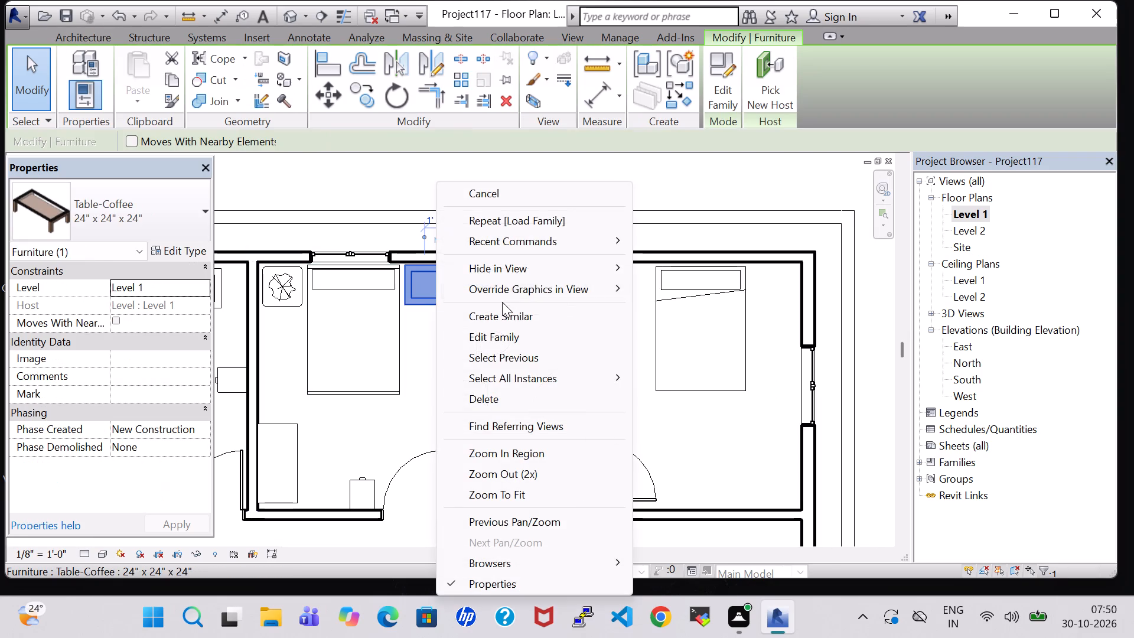
{"action": "left_click", "coordinate": [514, 311]}
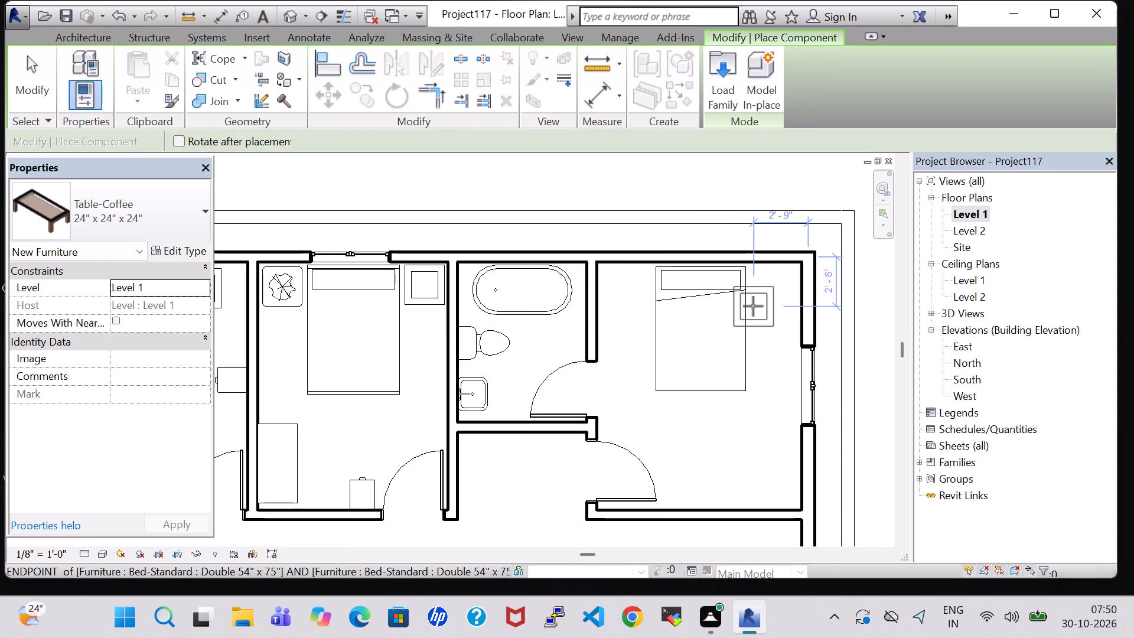
{"action": "scroll", "coordinate": [634, 304], "scroll_direction": "up", "scroll_amount": 5}
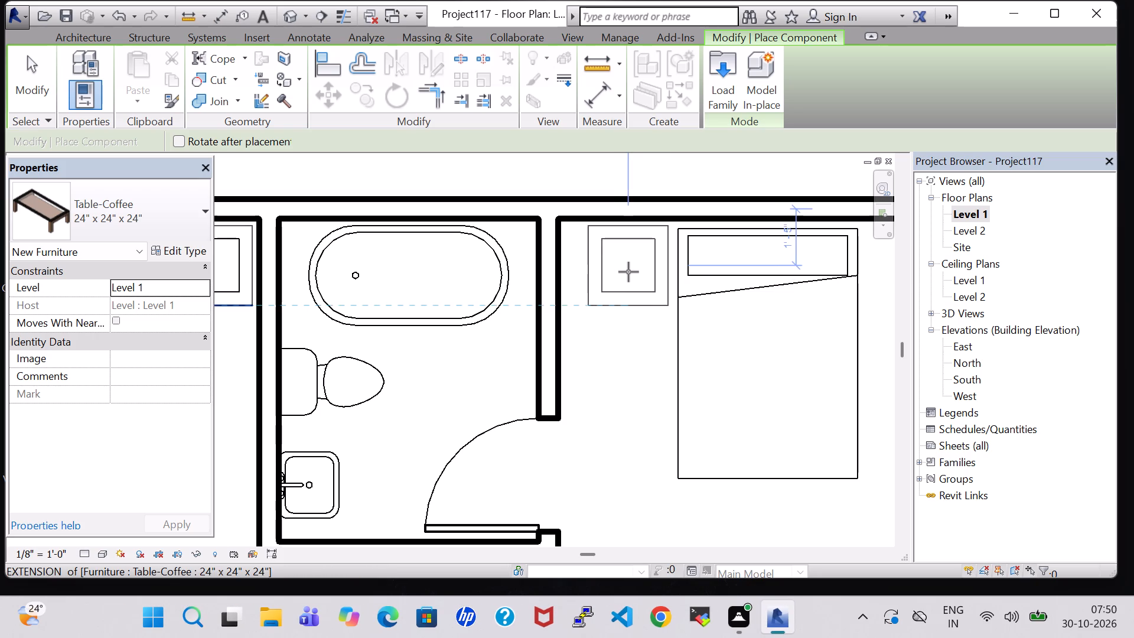
{"action": "left_click", "coordinate": [628, 276]}
{"action": "key", "text": "Escape"}
{"action": "key", "text": "Escape"}
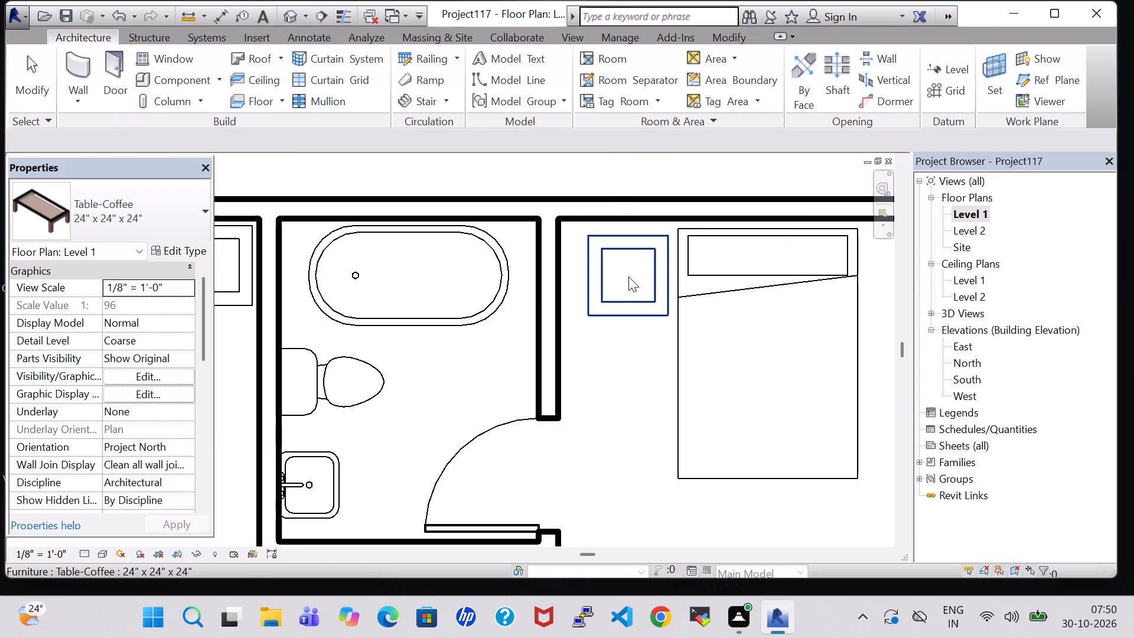
Create a similar 24" x 24" Table-End from the second bedroom's one, placed east of the third bedroom's bed head, about 0'-10" from the east wall.
{"action": "scroll", "coordinate": [628, 276], "scroll_direction": "down", "scroll_amount": 4}
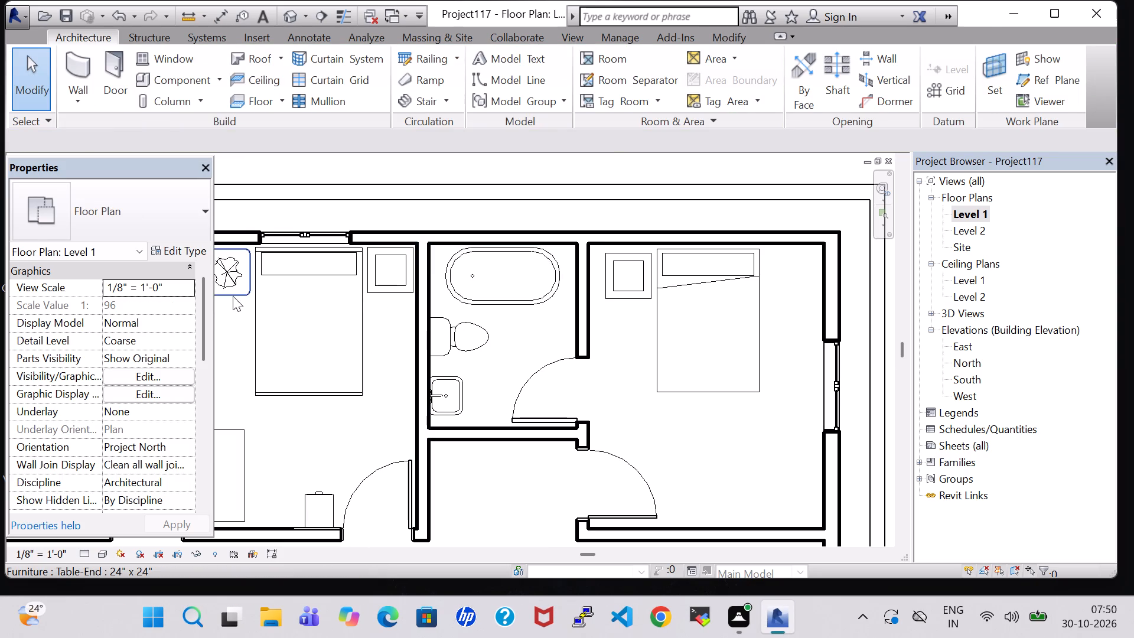
{"action": "left_click", "coordinate": [233, 296]}
{"action": "right_click", "coordinate": [234, 294]}
{"action": "left_click", "coordinate": [323, 312]}
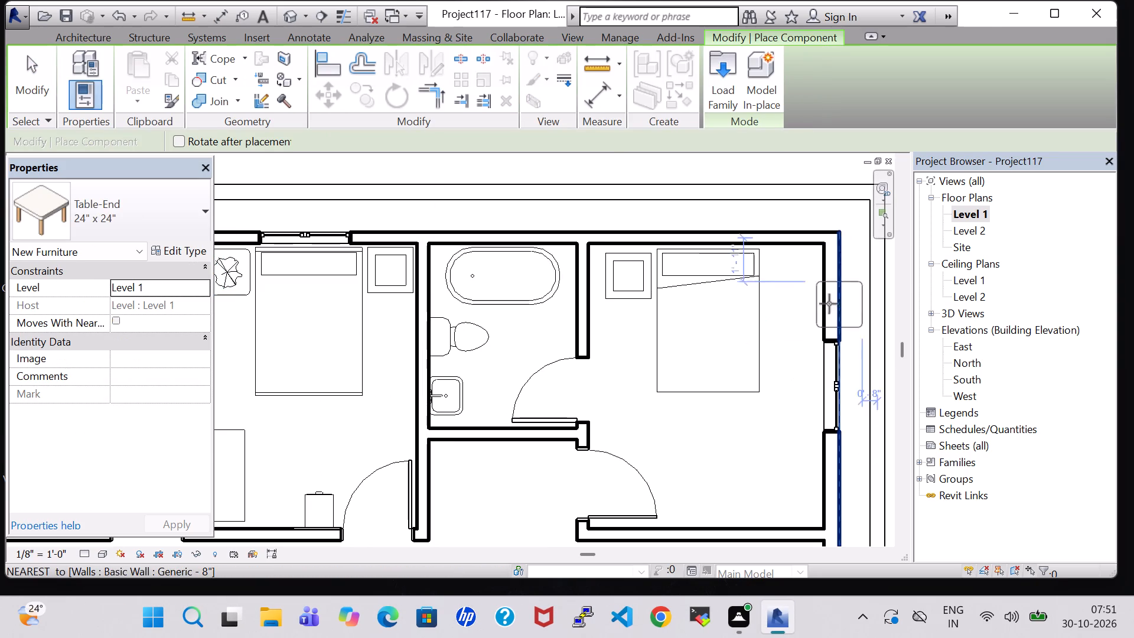
{"action": "scroll", "coordinate": [798, 291], "scroll_direction": "up", "scroll_amount": 5}
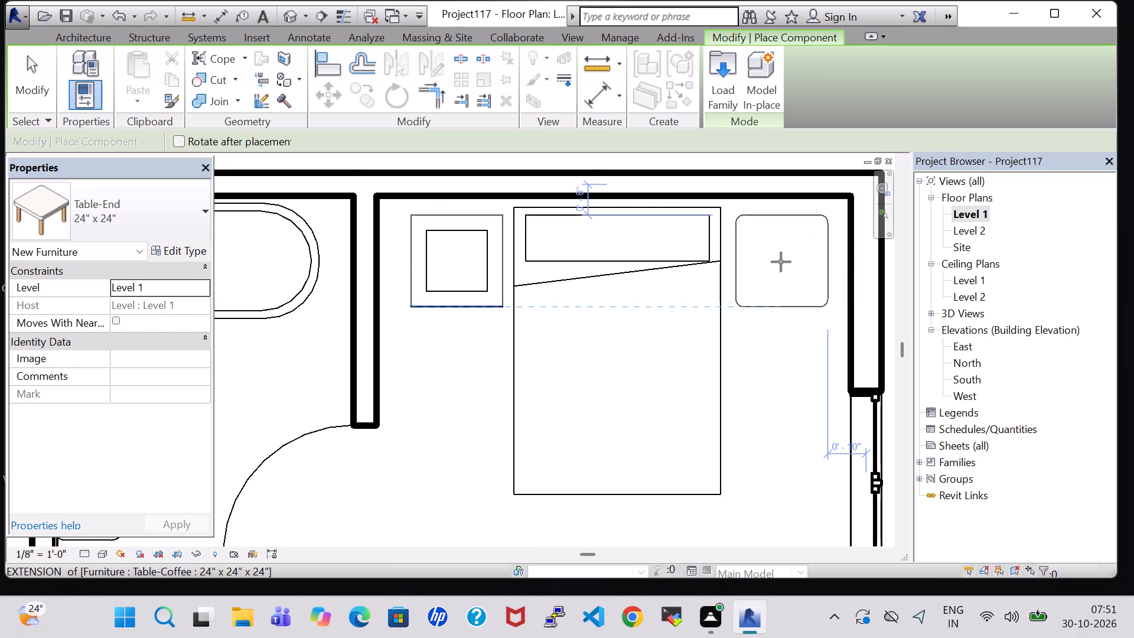
{"action": "left_click", "coordinate": [783, 247]}
{"action": "key", "text": "Escape"}
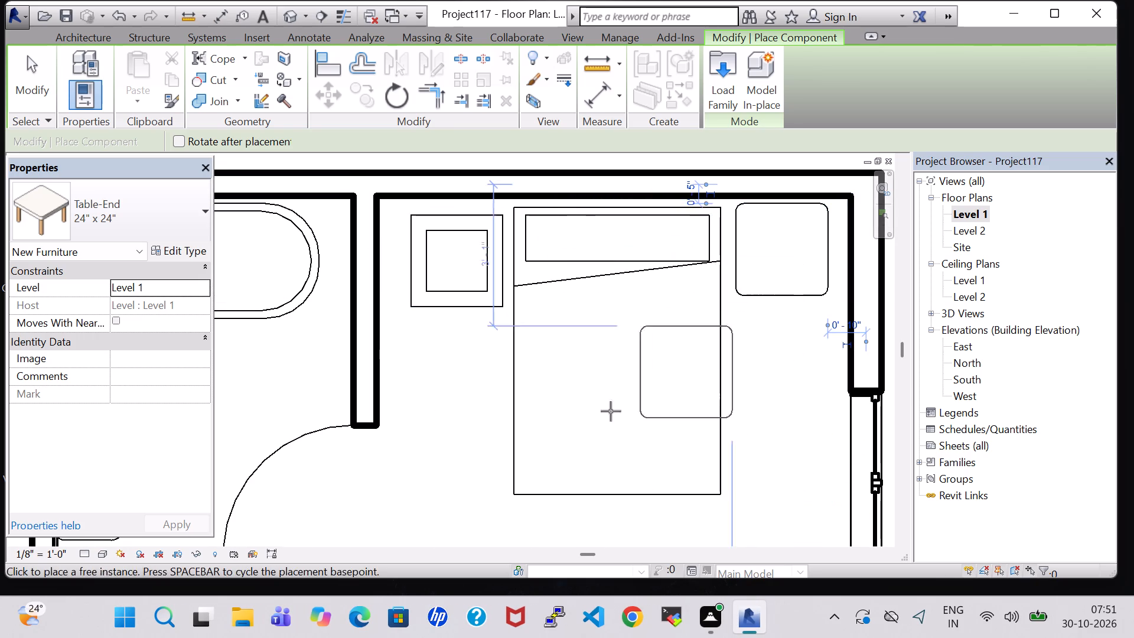
{"action": "key", "text": "Escape"}
Create a similar RPC Tropical Agave - 1.5' plant from the second bedroom's one, placed at the midpoint of the third bedroom end table's south edge.
{"action": "middle_click_drag", "start_coordinate": [492, 412], "coordinate": [683, 425]}
{"action": "middle_click_drag", "start_coordinate": [360, 383], "coordinate": [533, 396]}
{"action": "scroll", "coordinate": [497, 388], "scroll_direction": "down", "scroll_amount": 4}
{"action": "middle_click_drag", "start_coordinate": [475, 385], "coordinate": [593, 379]}
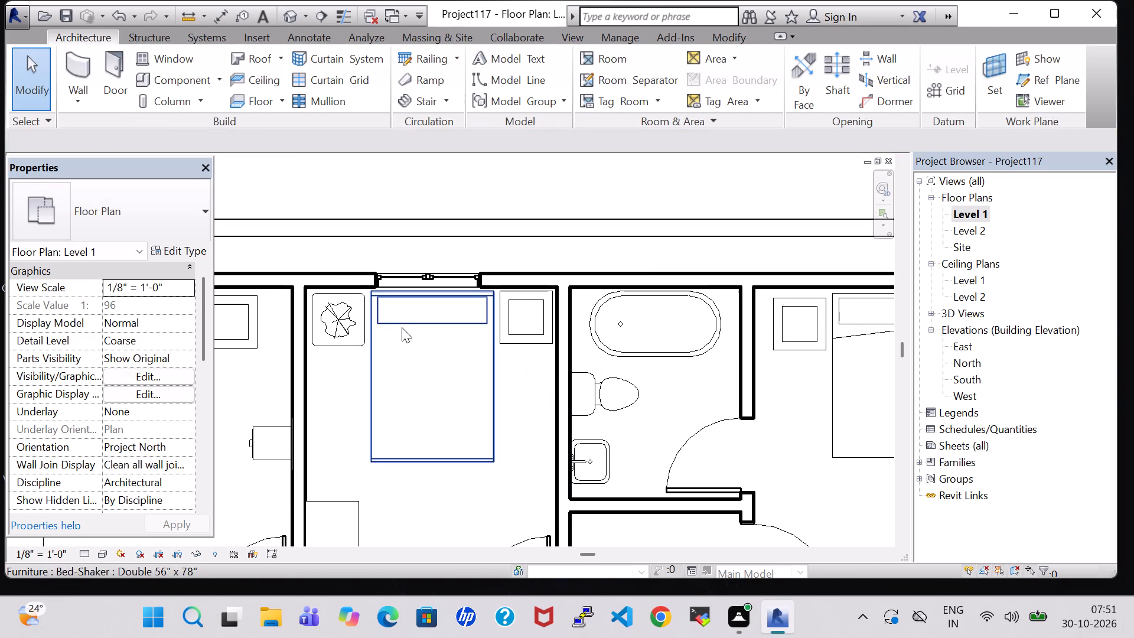
{"action": "left_click", "coordinate": [331, 315]}
{"action": "right_click", "coordinate": [331, 315]}
{"action": "left_click", "coordinate": [435, 320]}
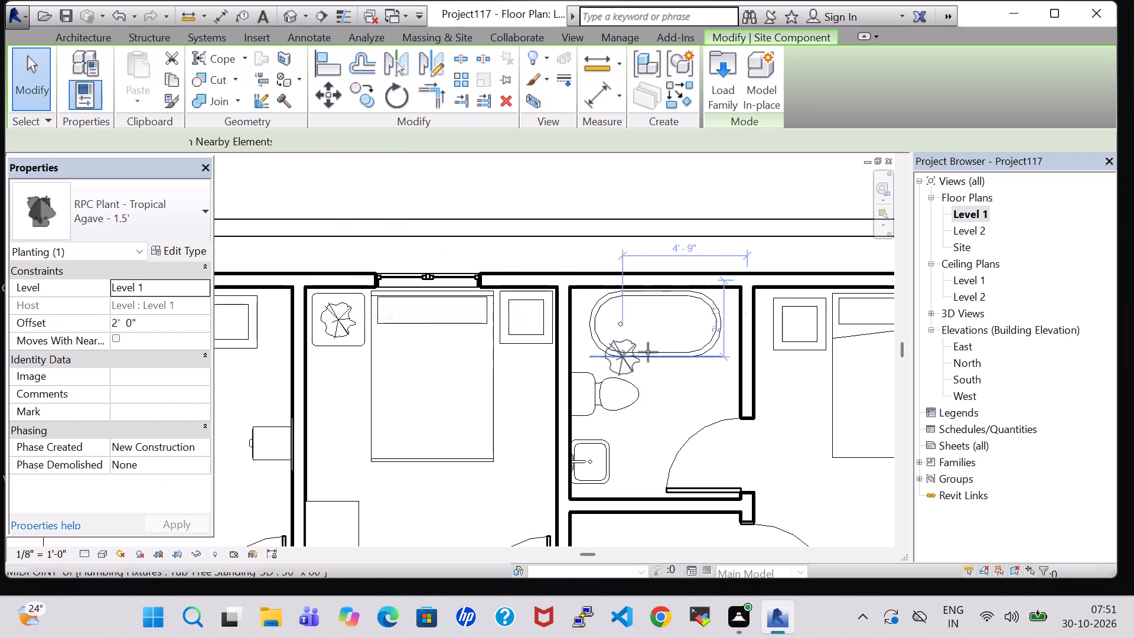
{"action": "middle_click_drag", "start_coordinate": [680, 359], "coordinate": [258, 392]}
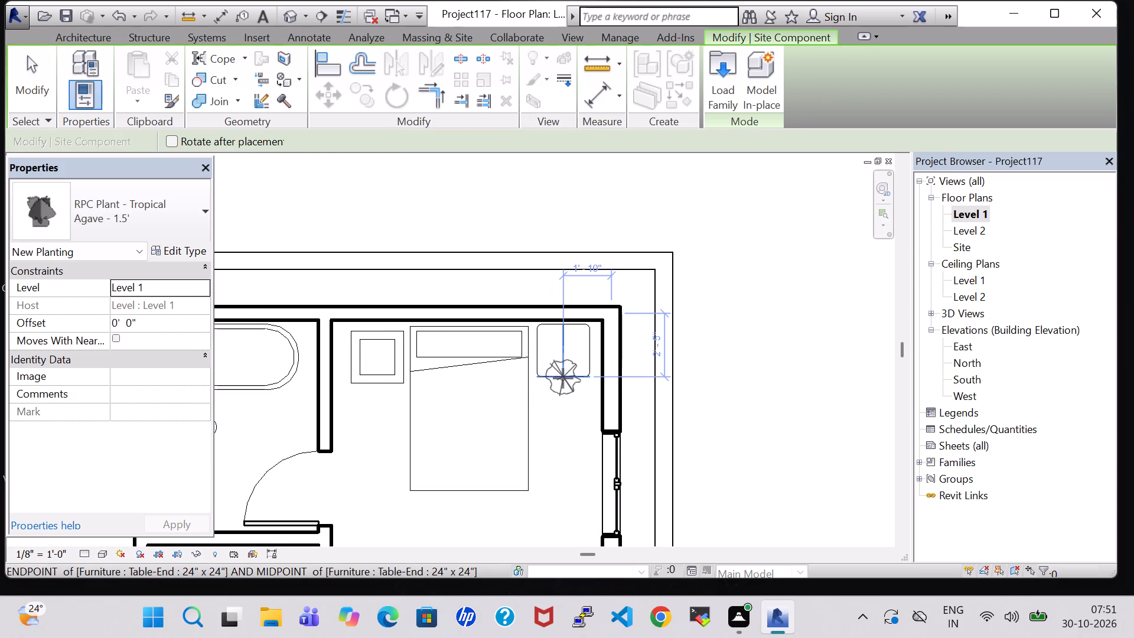
{"action": "left_click", "coordinate": [563, 378]}
{"action": "key", "text": "Escape"}
{"action": "key", "text": "Escape"}
Set the third bedroom plant's offset to 2' 0".
{"action": "left_click", "coordinate": [565, 393]}
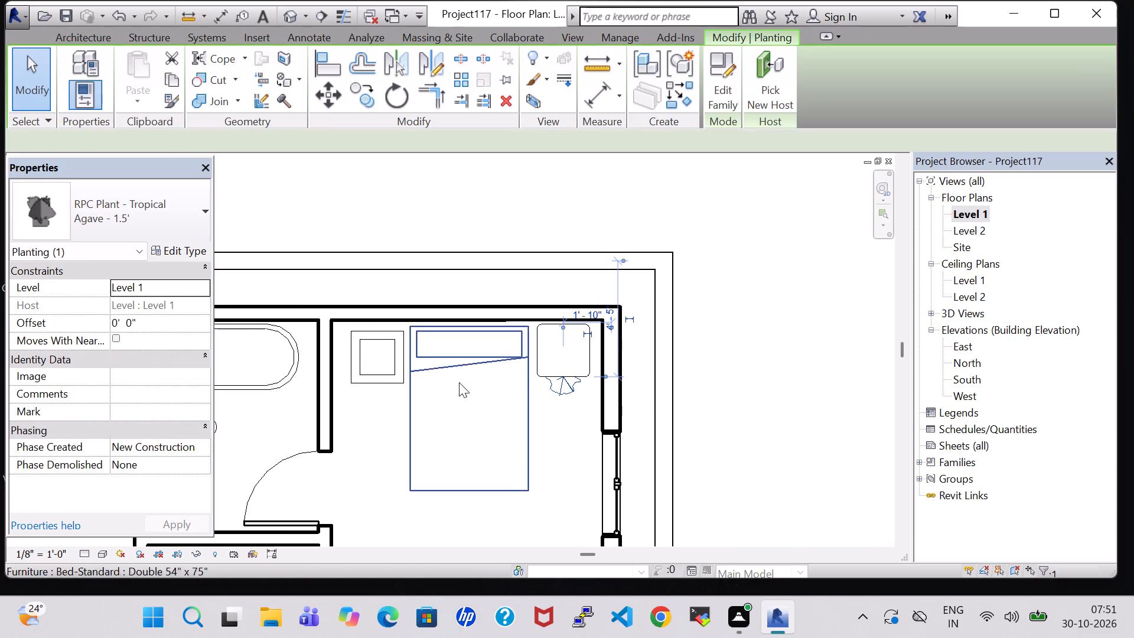
{"action": "double_click", "coordinate": [116, 327]}
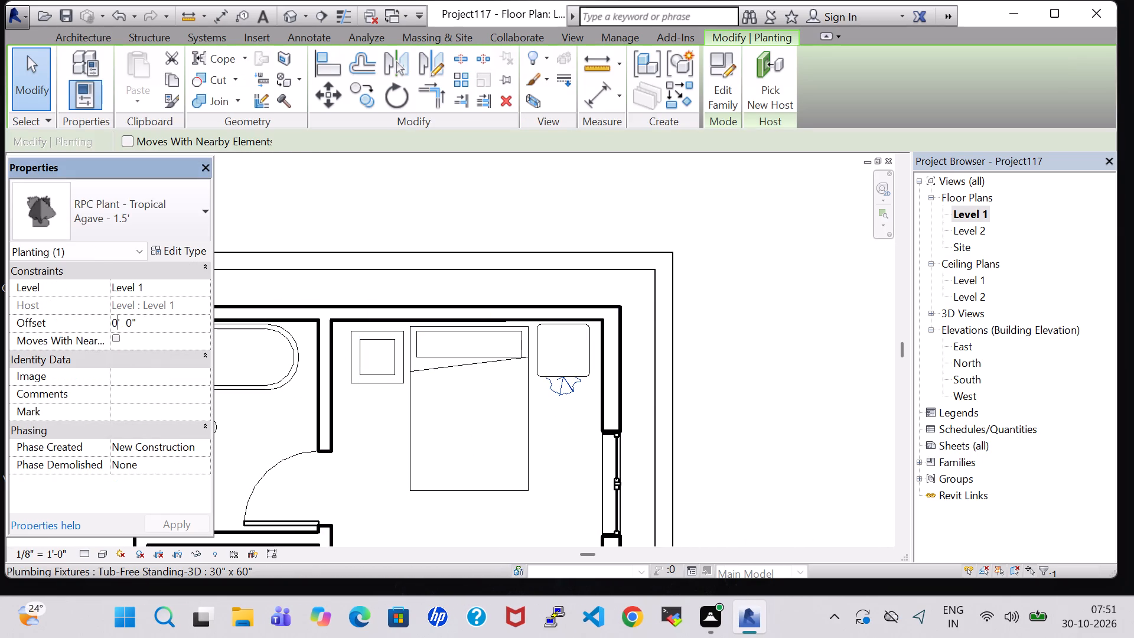
{"action": "key", "text": "BackSpace"}
{"action": "key", "text": "2"}
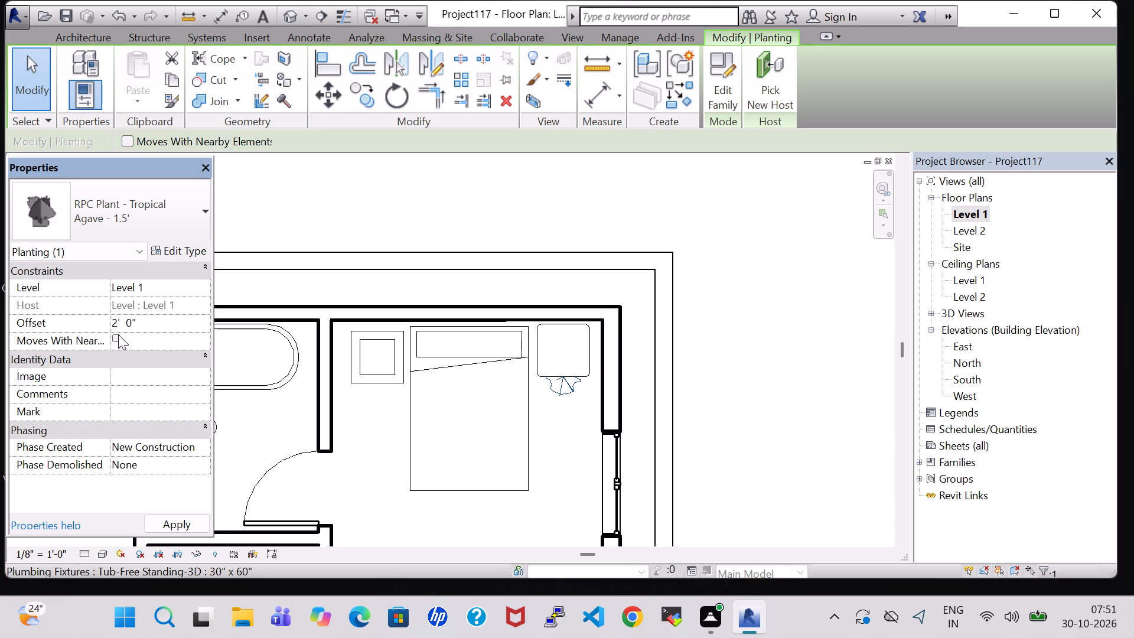
{"action": "left_click", "coordinate": [168, 517]}
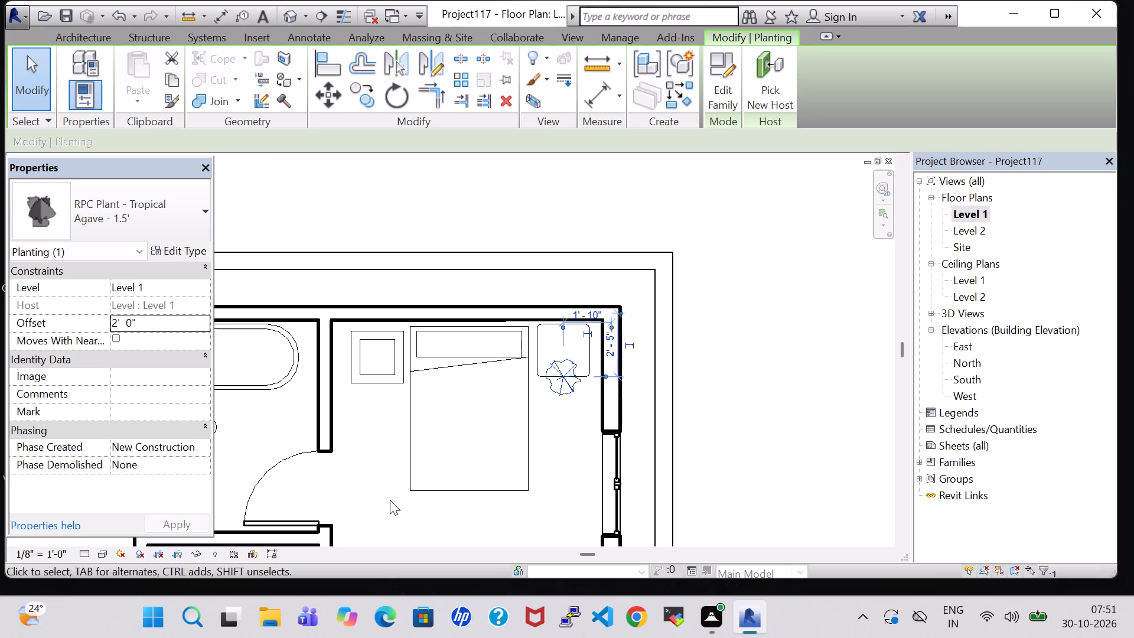
Nudge the plant north and slightly east onto the middle of the third bedroom's end table.
{"action": "key", "text": "Up"}
{"action": "key", "text": "Up"}
{"action": "key", "text": "Up"}
{"action": "key", "text": "Up"}
{"action": "key", "text": "Up"}
{"action": "key", "text": "Up"}
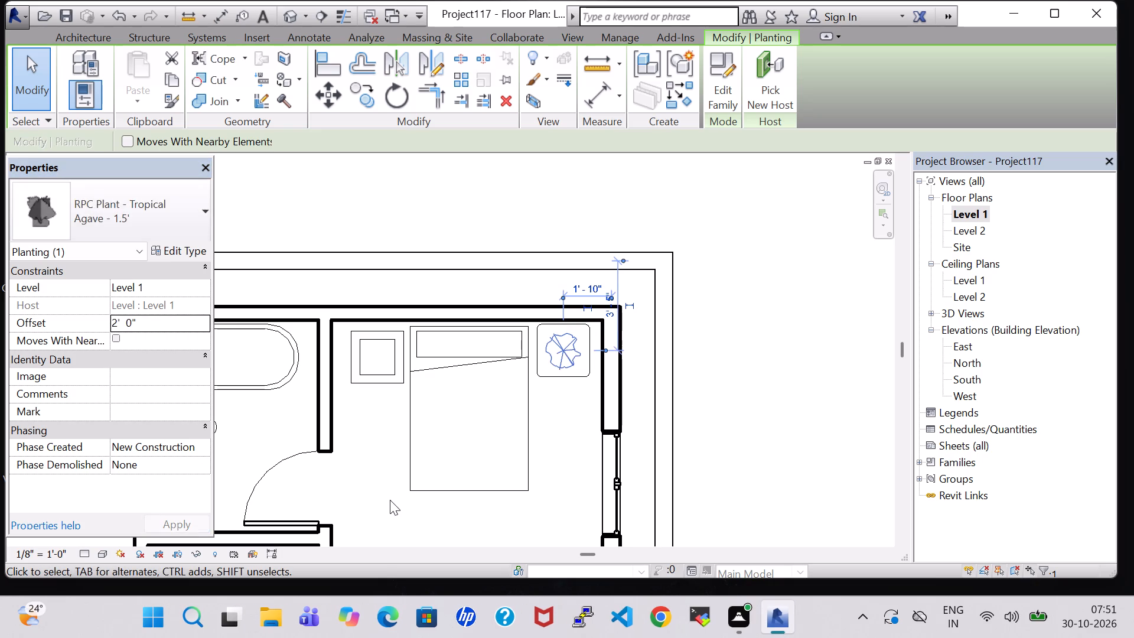
{"action": "key", "text": "Right"}
{"action": "left_click", "coordinate": [554, 455]}
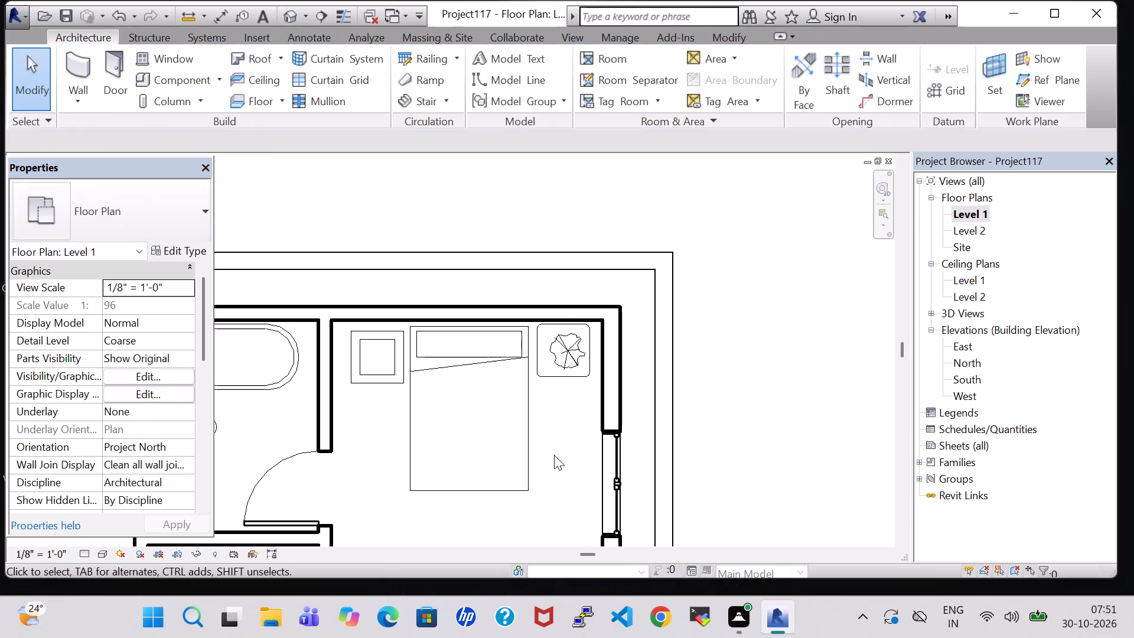
Nudge the third bedroom's coffee table and bed north so their head edges line up with the end table.
{"action": "scroll", "coordinate": [494, 414], "scroll_direction": "up", "scroll_amount": 3}
{"action": "left_click", "coordinate": [311, 295]}
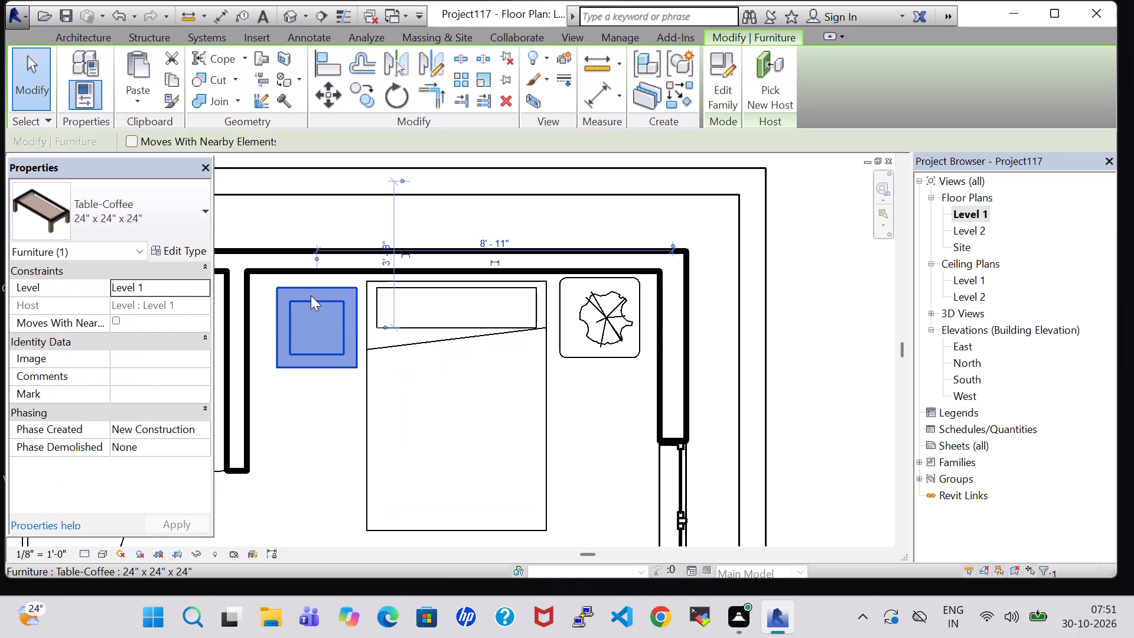
{"action": "key", "text": "Up"}
{"action": "key", "text": "Up"}
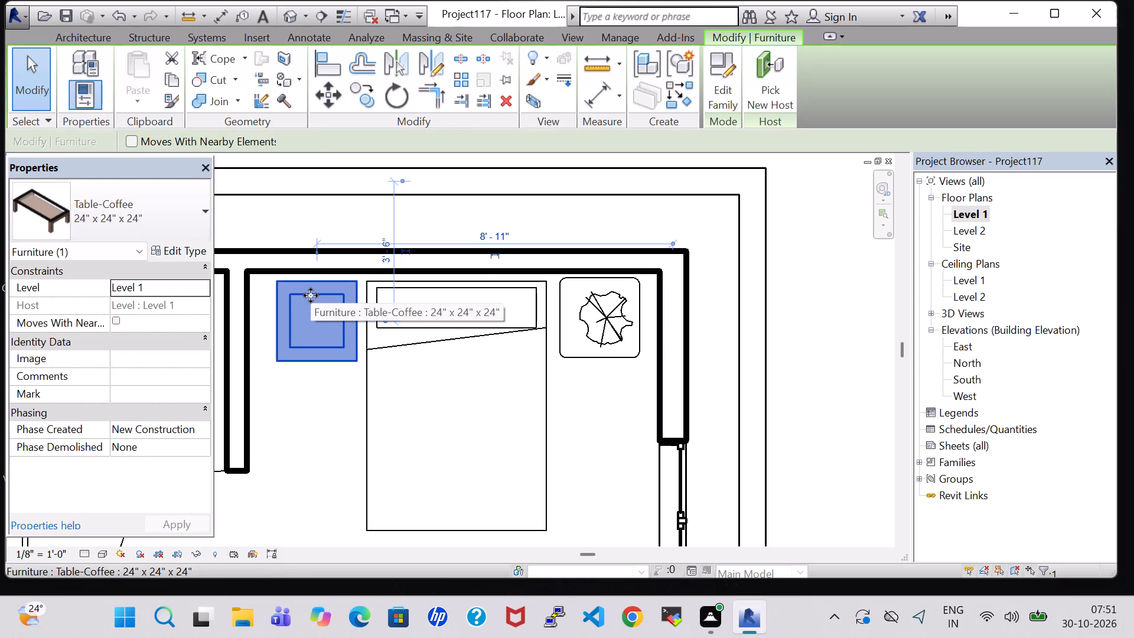
{"action": "key", "text": "Up"}
{"action": "left_click", "coordinate": [434, 321]}
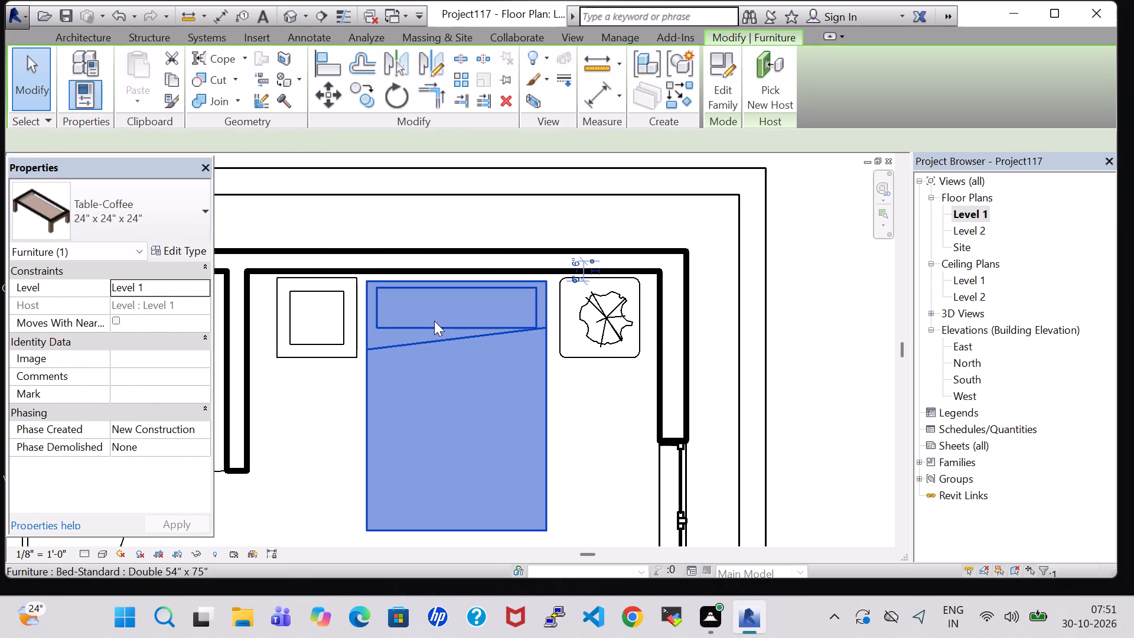
{"action": "key", "text": "Up"}
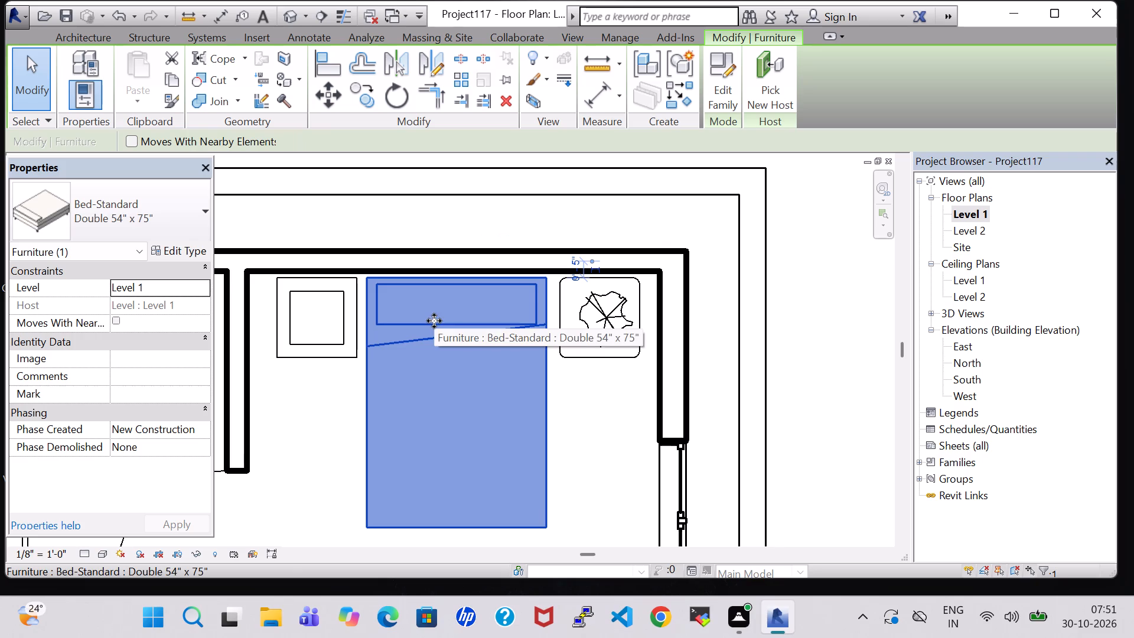
Nudge the plant on the third bedroom's end table slightly north and west.
{"action": "left_click", "coordinate": [608, 335]}
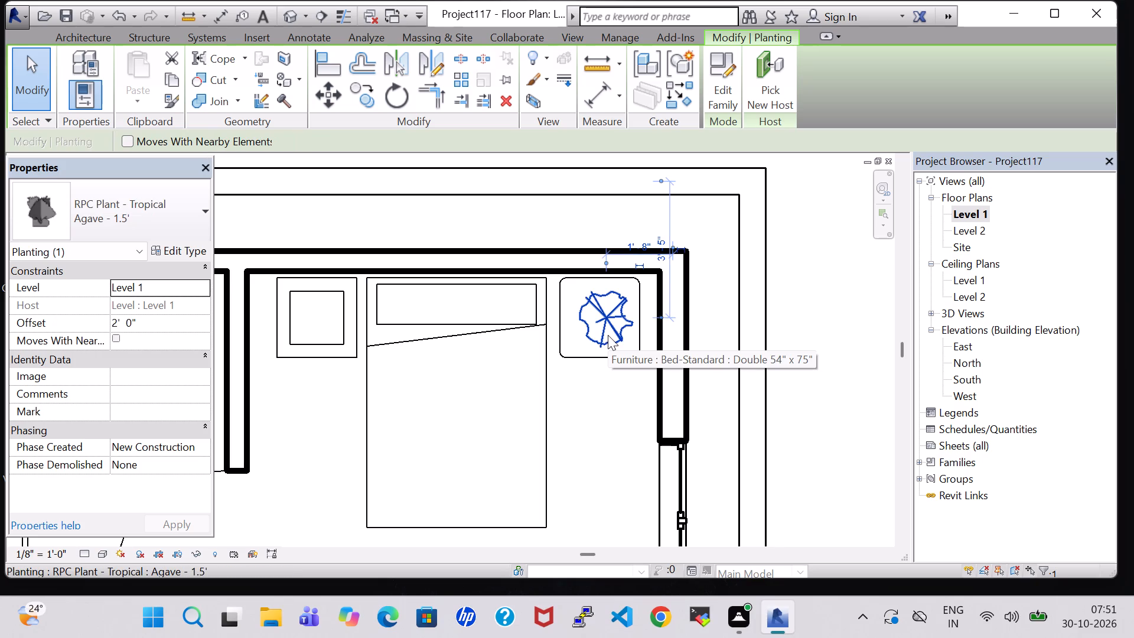
{"action": "key", "text": "Up"}
{"action": "key", "text": "Up"}
{"action": "key", "text": "Left"}
{"action": "left_click", "coordinate": [602, 405]}
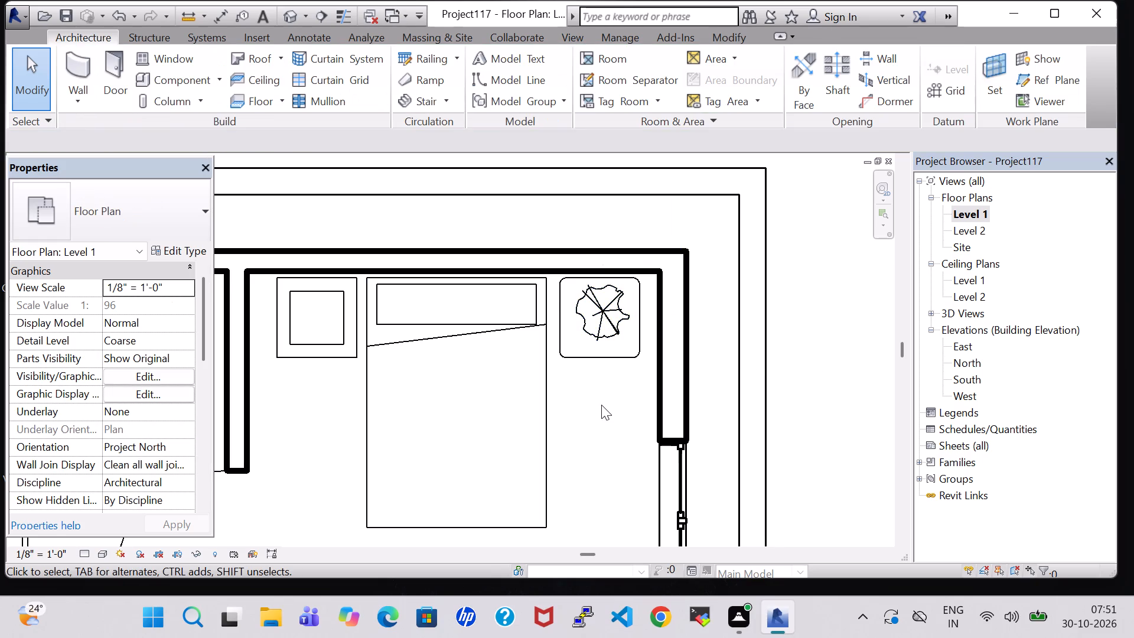
Create a similar 15" x 18" Cabinet-File 2 Drawer from the first bedroom's one, rotated to face east against the third bedroom's west wall, north of the bathroom door.
{"action": "scroll", "coordinate": [601, 406], "scroll_direction": "down", "scroll_amount": 6}
{"action": "middle_click_drag", "start_coordinate": [488, 429], "coordinate": [651, 390]}
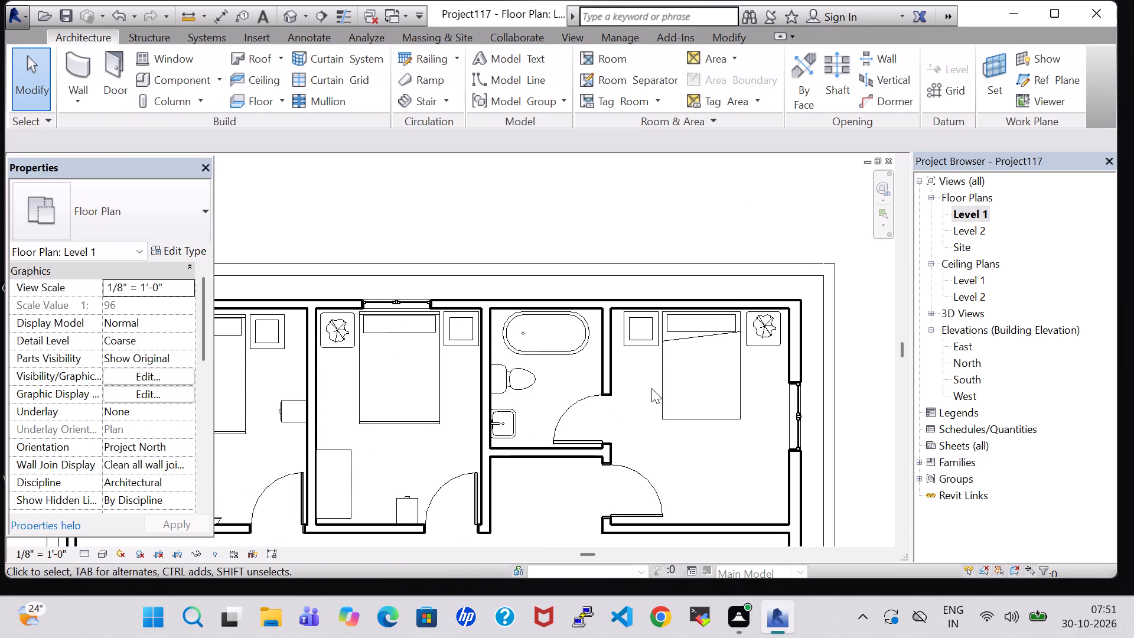
{"action": "left_click", "coordinate": [294, 404]}
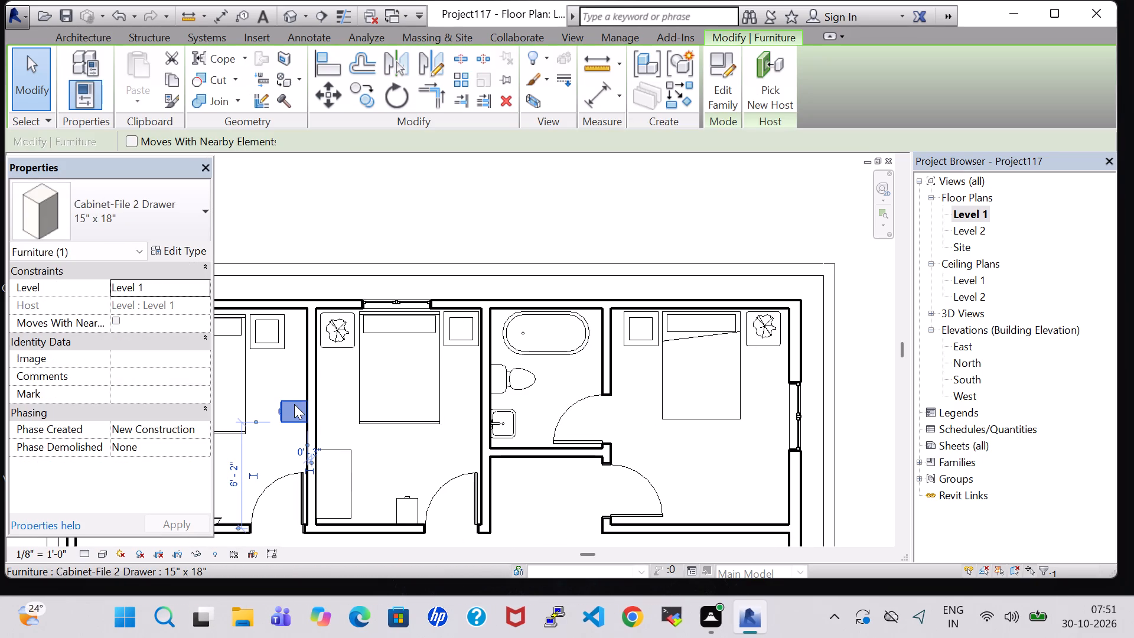
{"action": "scroll", "coordinate": [294, 404], "scroll_direction": "down", "scroll_amount": 2}
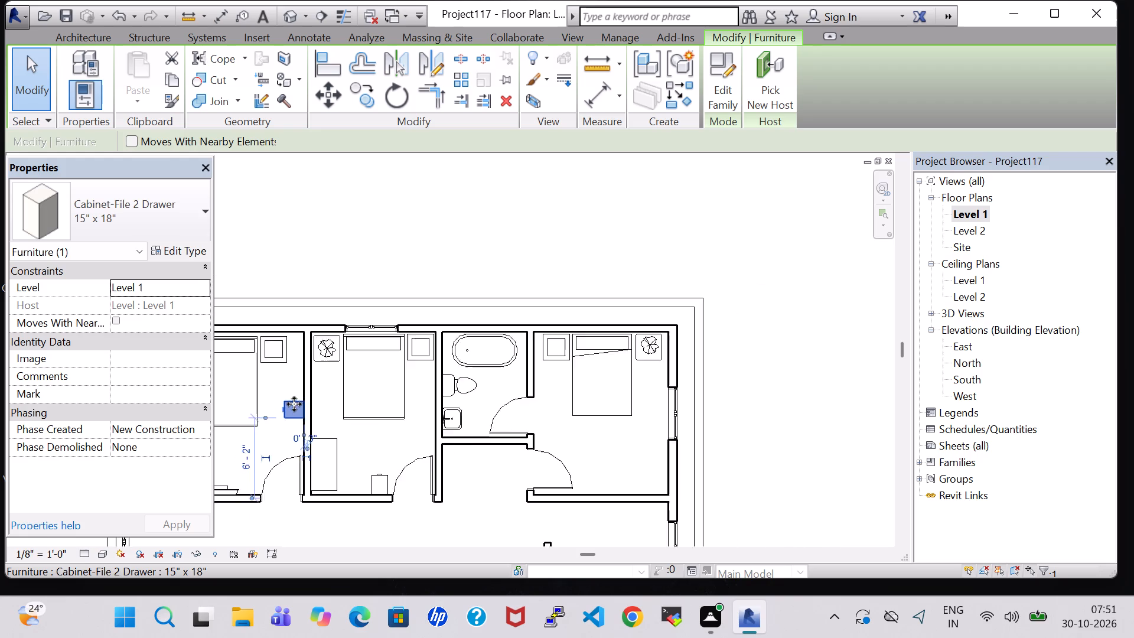
{"action": "scroll", "coordinate": [294, 404], "scroll_direction": "down", "scroll_amount": 3}
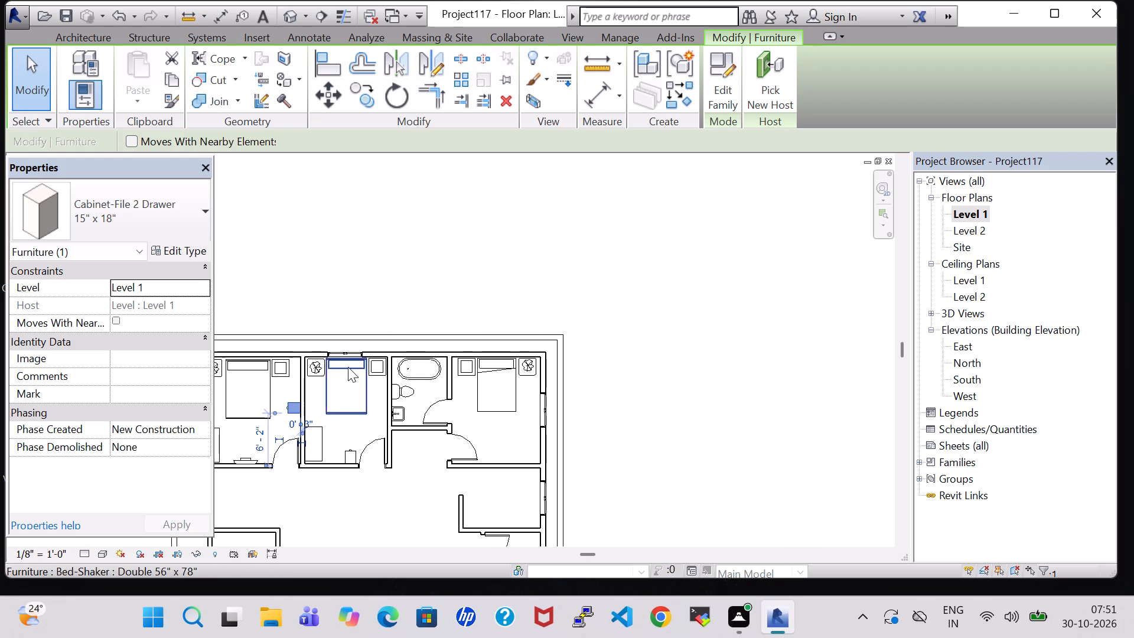
{"action": "scroll", "coordinate": [348, 367], "scroll_direction": "up", "scroll_amount": 6}
{"action": "middle_click_drag", "start_coordinate": [331, 274], "coordinate": [534, 253]}
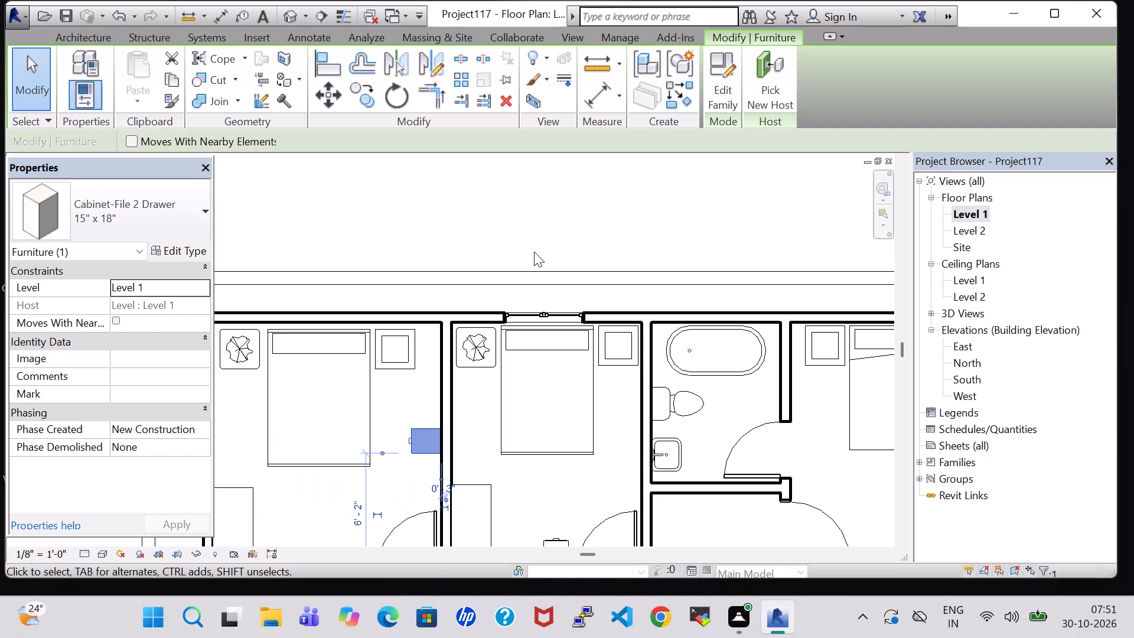
{"action": "middle_click_drag", "start_coordinate": [480, 483], "coordinate": [481, 284]}
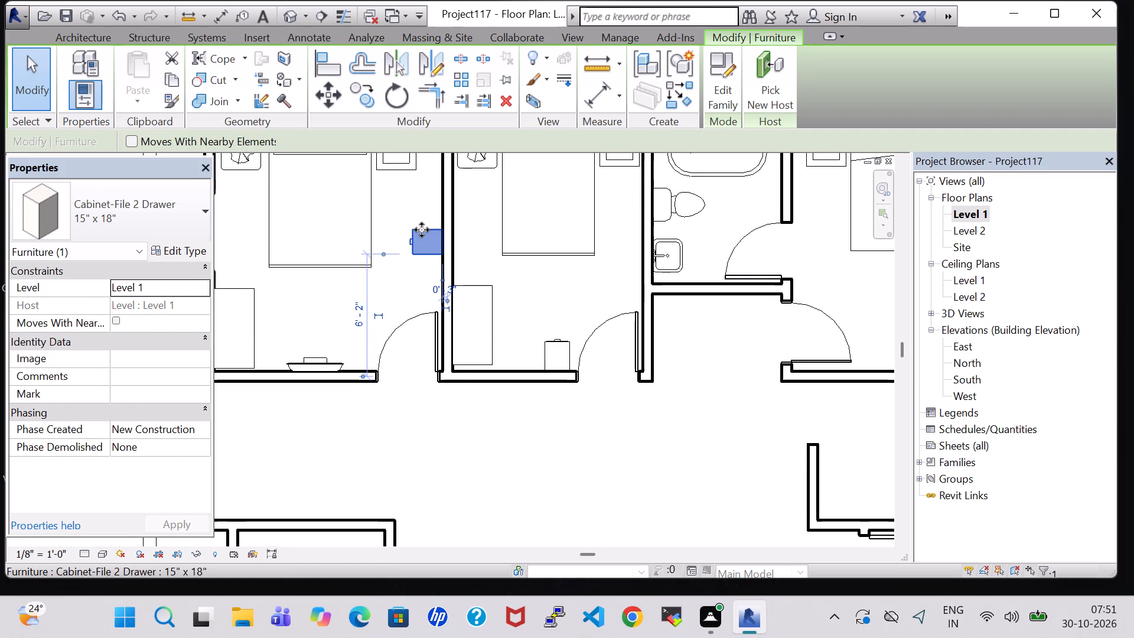
{"action": "right_click", "coordinate": [422, 230]}
{"action": "double_click", "coordinate": [517, 316]}
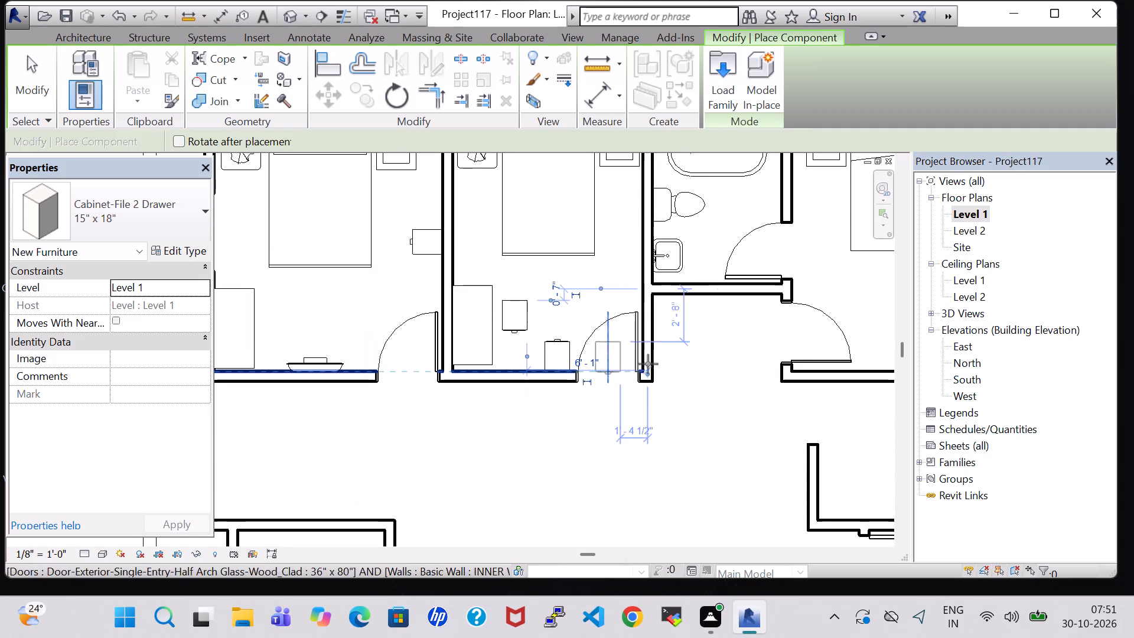
{"action": "middle_click_drag", "start_coordinate": [703, 372], "coordinate": [695, 374]}
{"action": "middle_click_drag", "start_coordinate": [653, 380], "coordinate": [317, 400]}
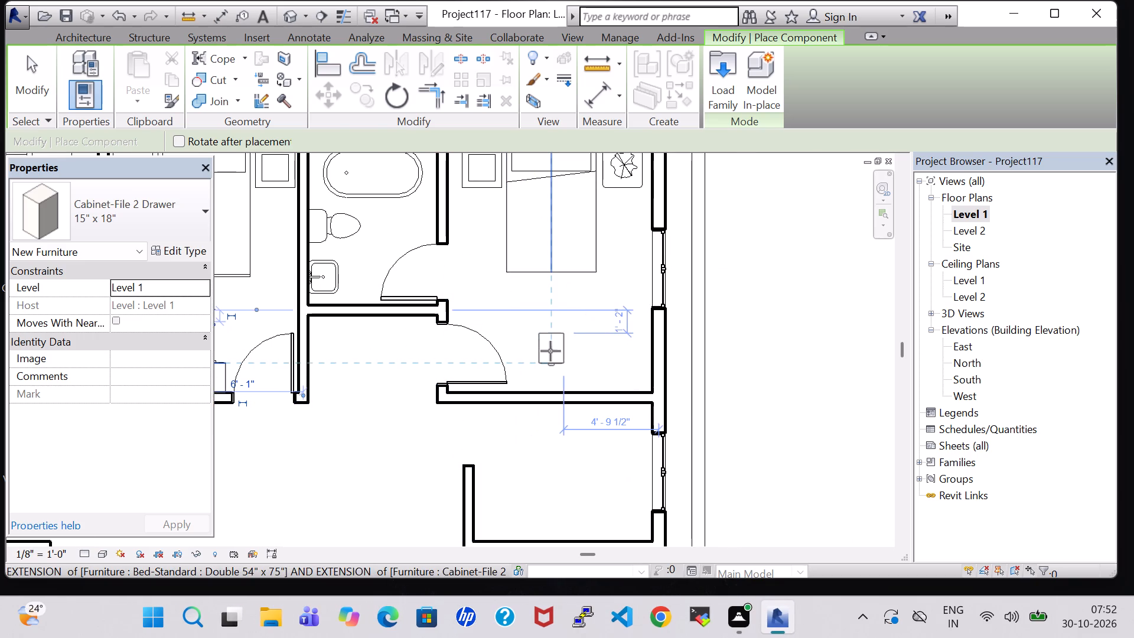
{"action": "key", "text": "space"}
{"action": "key", "text": "space"}
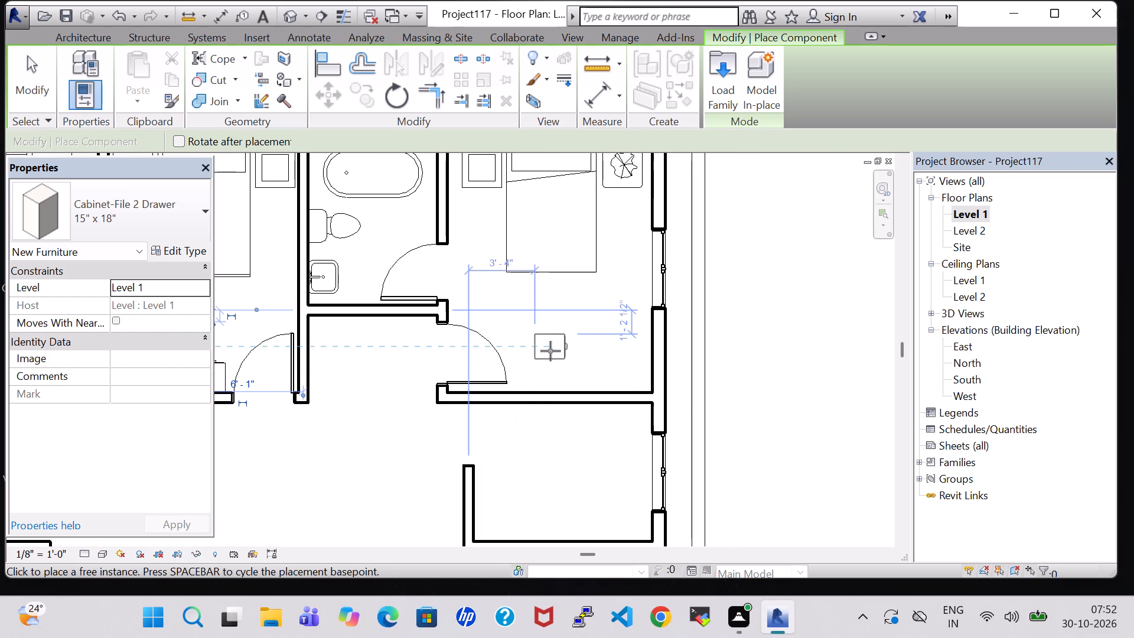
{"action": "key", "text": "space"}
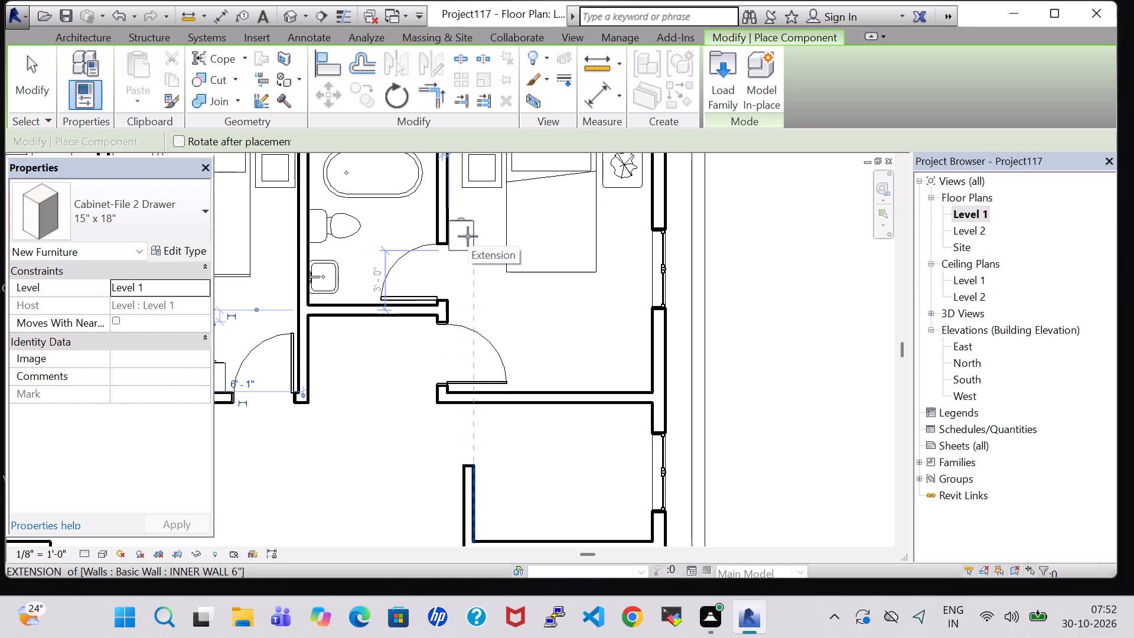
{"action": "key", "text": "space"}
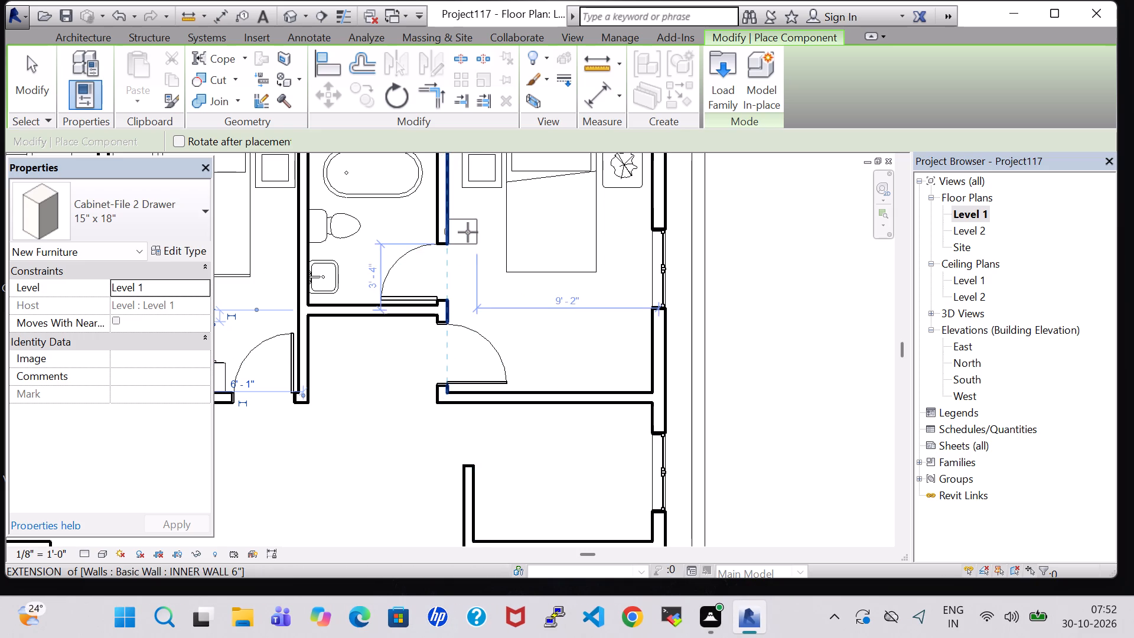
{"action": "key", "text": "space"}
{"action": "key", "text": "space"}
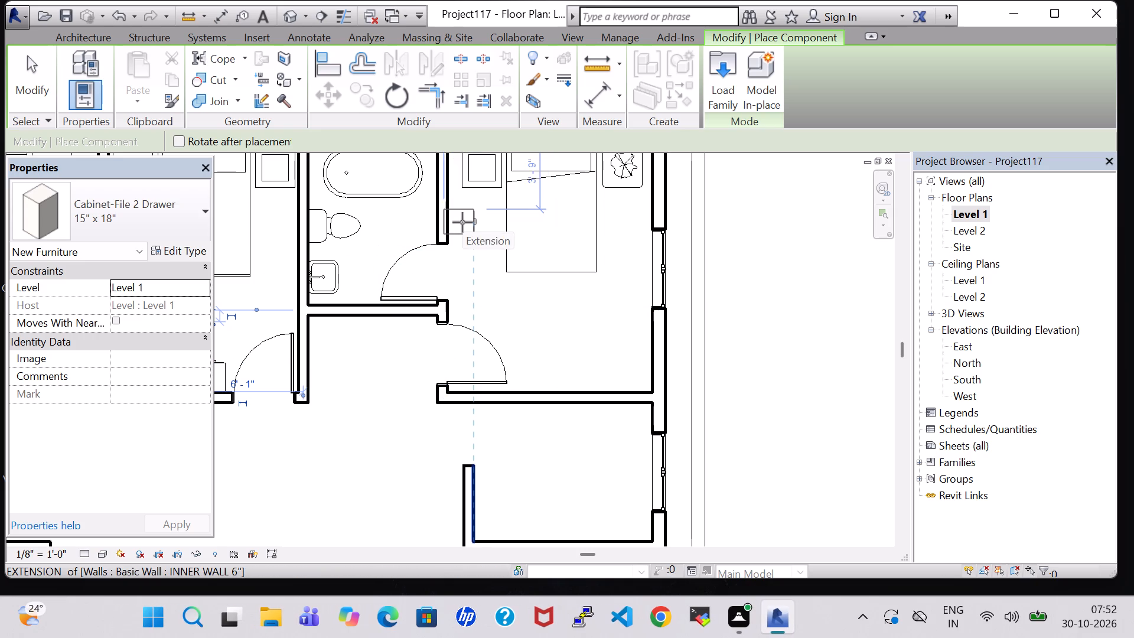
{"action": "scroll", "coordinate": [464, 222], "scroll_direction": "up", "scroll_amount": 4}
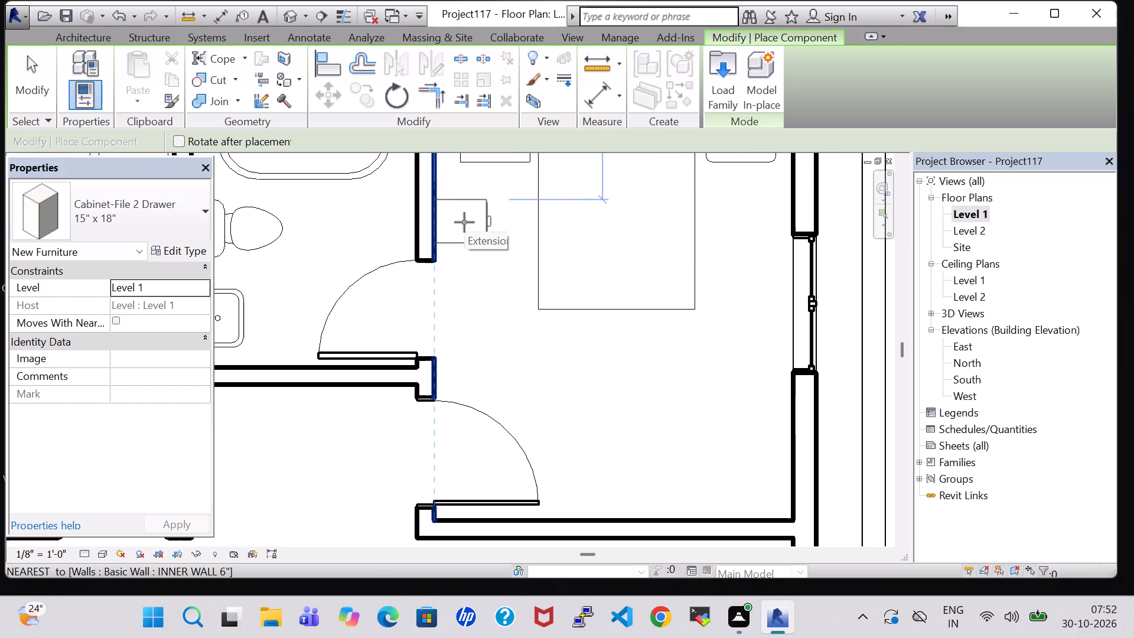
{"action": "left_click", "coordinate": [464, 222]}
{"action": "key", "text": "Escape"}
{"action": "key", "text": "Escape"}
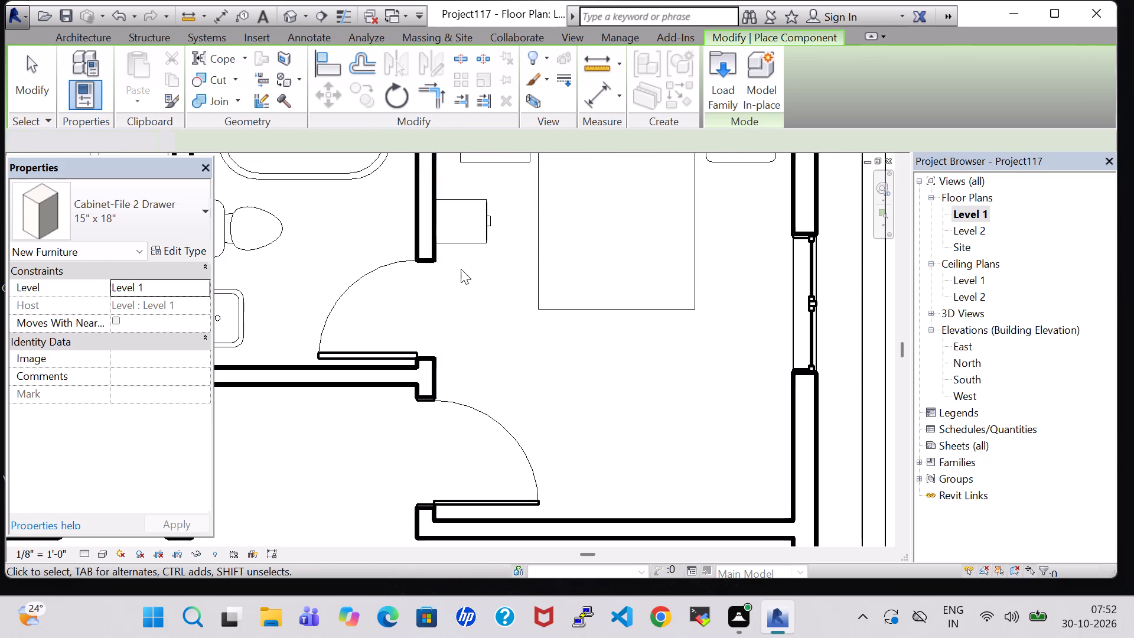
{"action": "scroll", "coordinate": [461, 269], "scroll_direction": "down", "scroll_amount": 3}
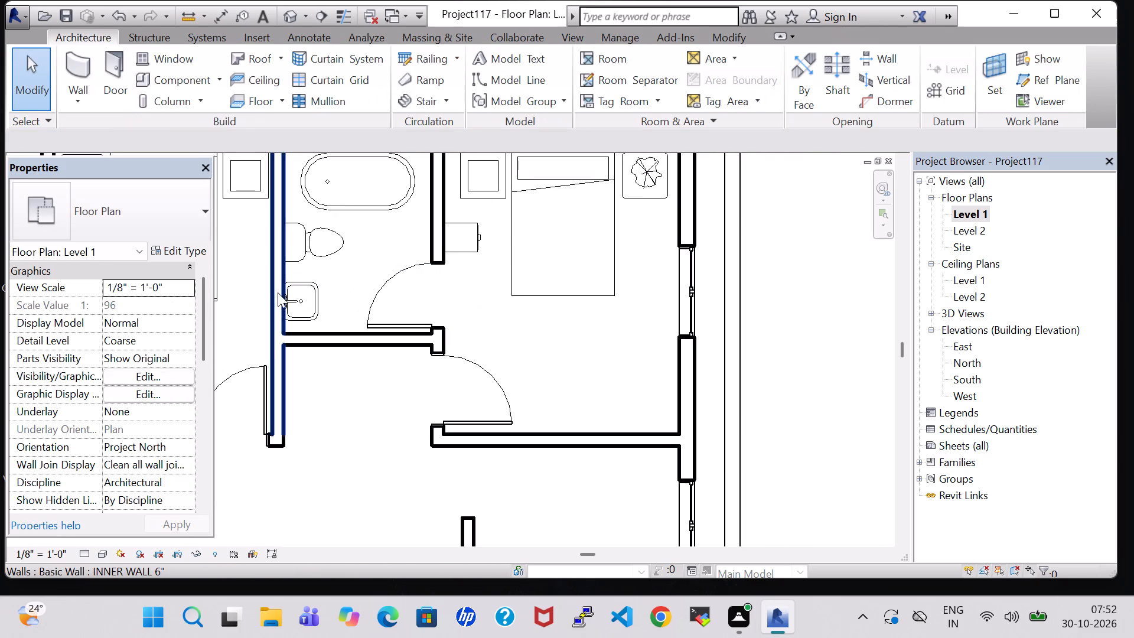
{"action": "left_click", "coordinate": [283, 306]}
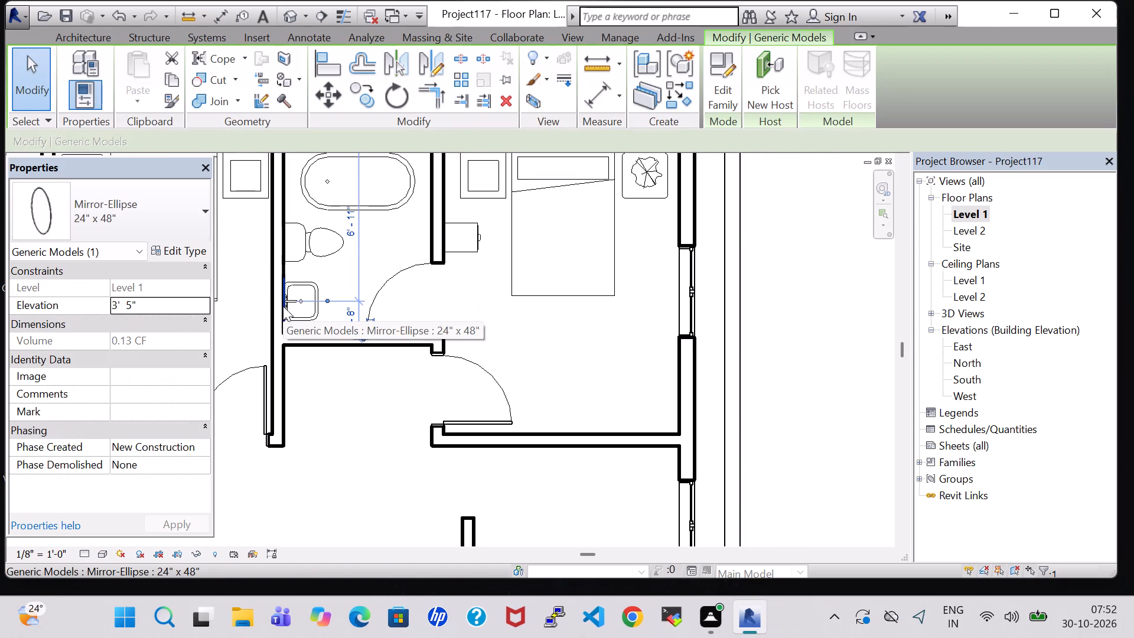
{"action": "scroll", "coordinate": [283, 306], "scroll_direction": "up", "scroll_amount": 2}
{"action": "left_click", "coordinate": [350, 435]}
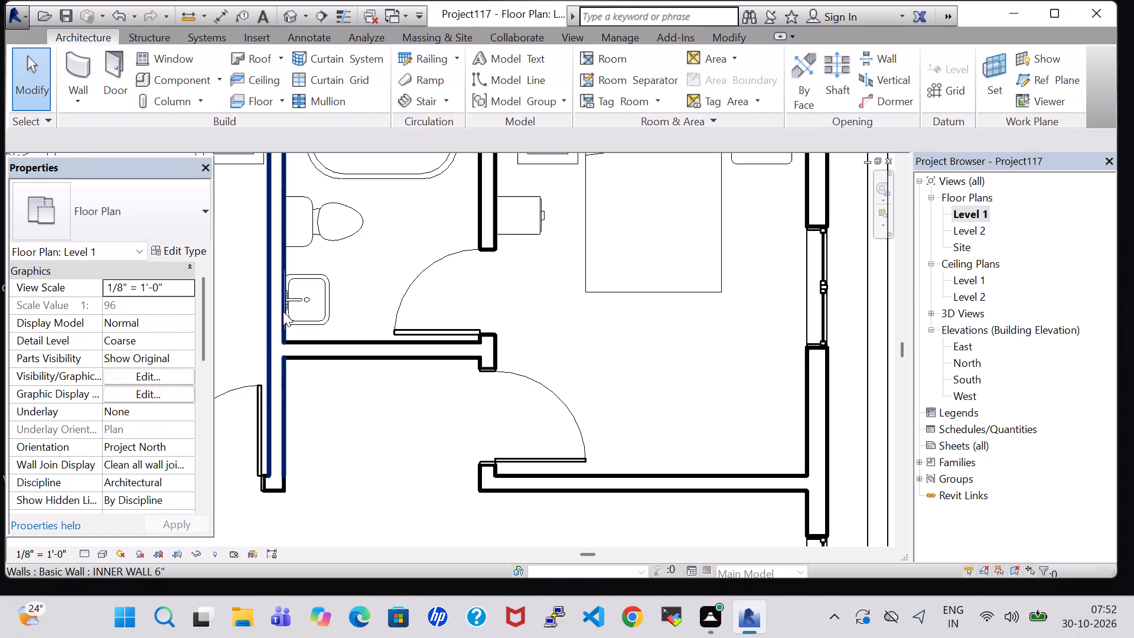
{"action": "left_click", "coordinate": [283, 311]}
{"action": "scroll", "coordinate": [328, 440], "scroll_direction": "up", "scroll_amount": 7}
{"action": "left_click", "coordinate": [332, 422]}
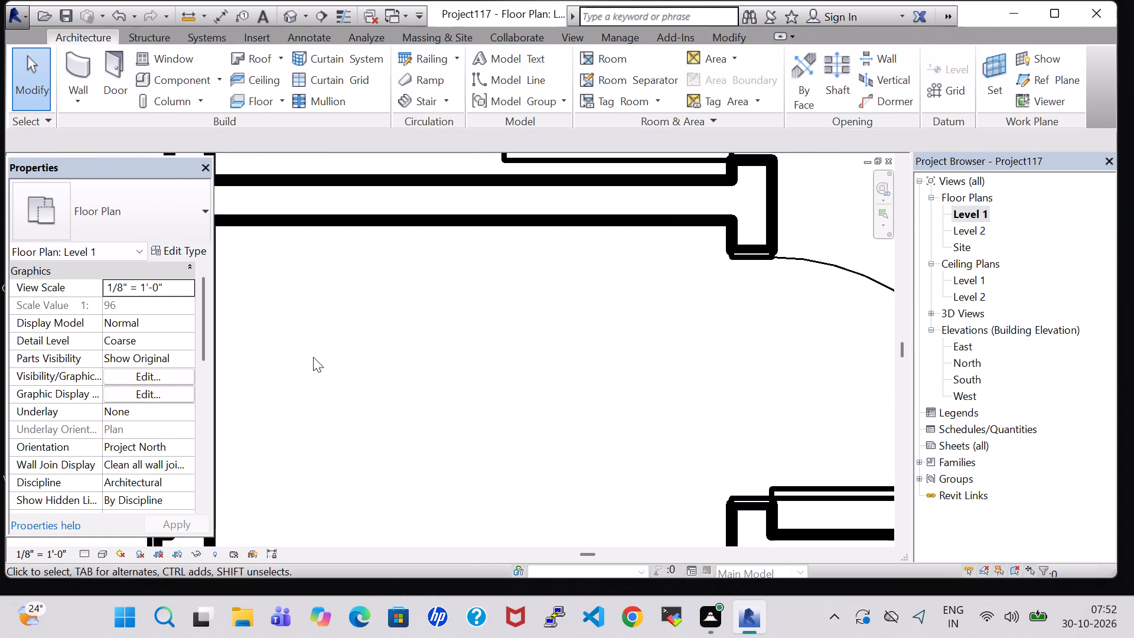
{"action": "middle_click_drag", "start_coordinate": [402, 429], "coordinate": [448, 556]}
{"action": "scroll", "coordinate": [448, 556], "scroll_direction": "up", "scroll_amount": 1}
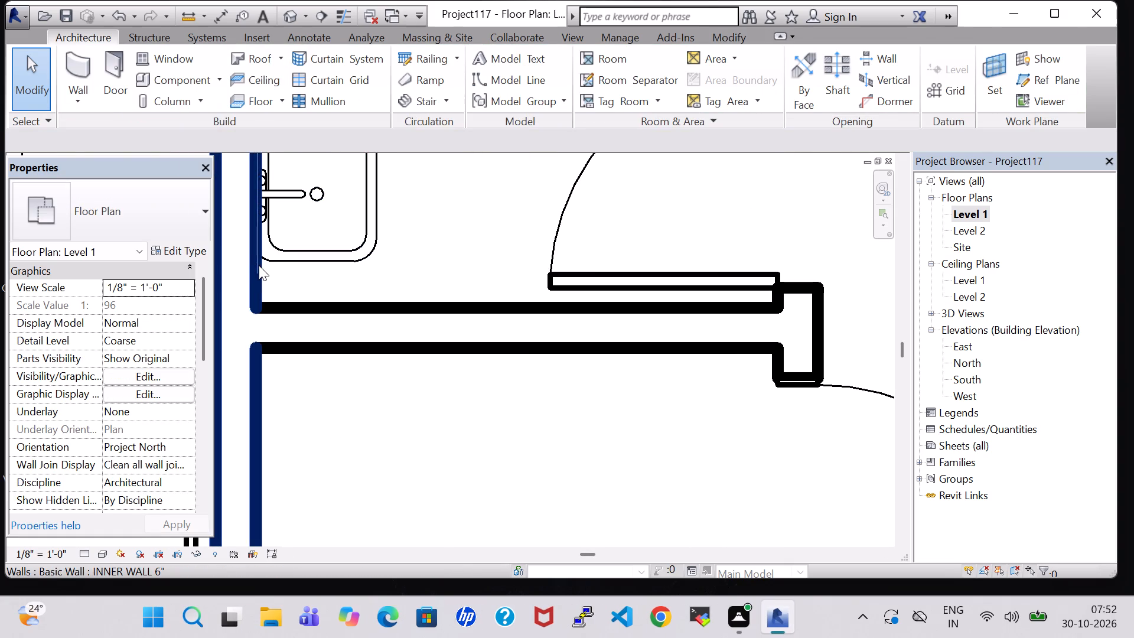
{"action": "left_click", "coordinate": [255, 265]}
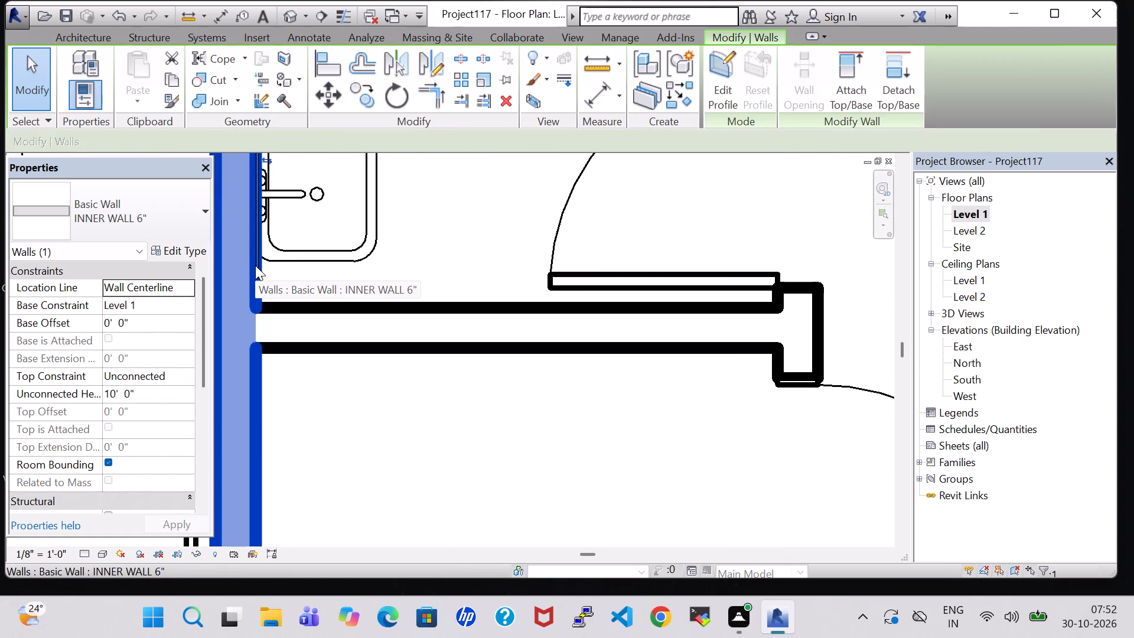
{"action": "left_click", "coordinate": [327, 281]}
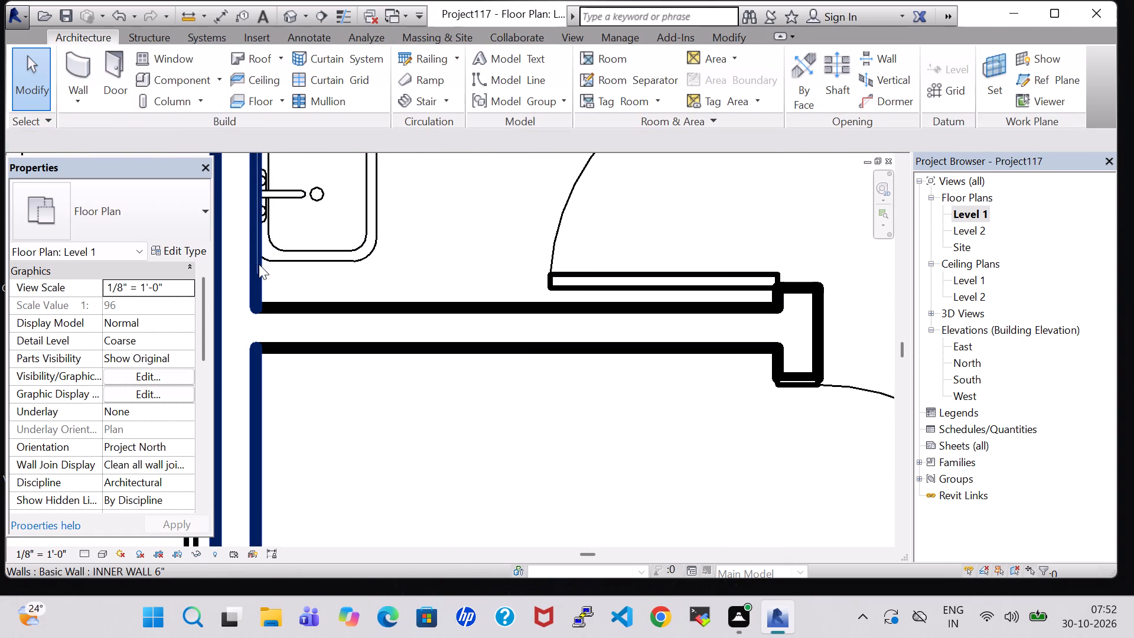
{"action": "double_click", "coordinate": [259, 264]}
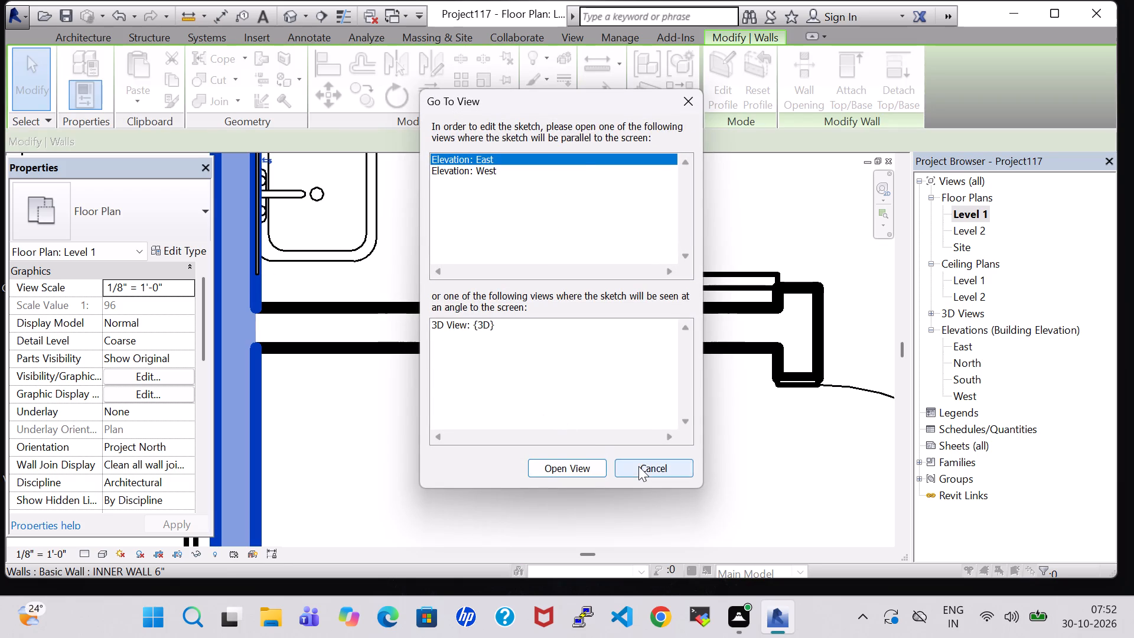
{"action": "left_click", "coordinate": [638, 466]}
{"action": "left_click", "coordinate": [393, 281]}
Create a similar 24" x 48" Mirror-Ellipse from the one behind the bathroom sink, on the third bedroom's west wall behind the file cabinet.
{"action": "scroll", "coordinate": [279, 281], "scroll_direction": "up", "scroll_amount": 5}
{"action": "middle_click_drag", "start_coordinate": [279, 281], "coordinate": [479, 360]}
{"action": "left_click", "coordinate": [431, 231]}
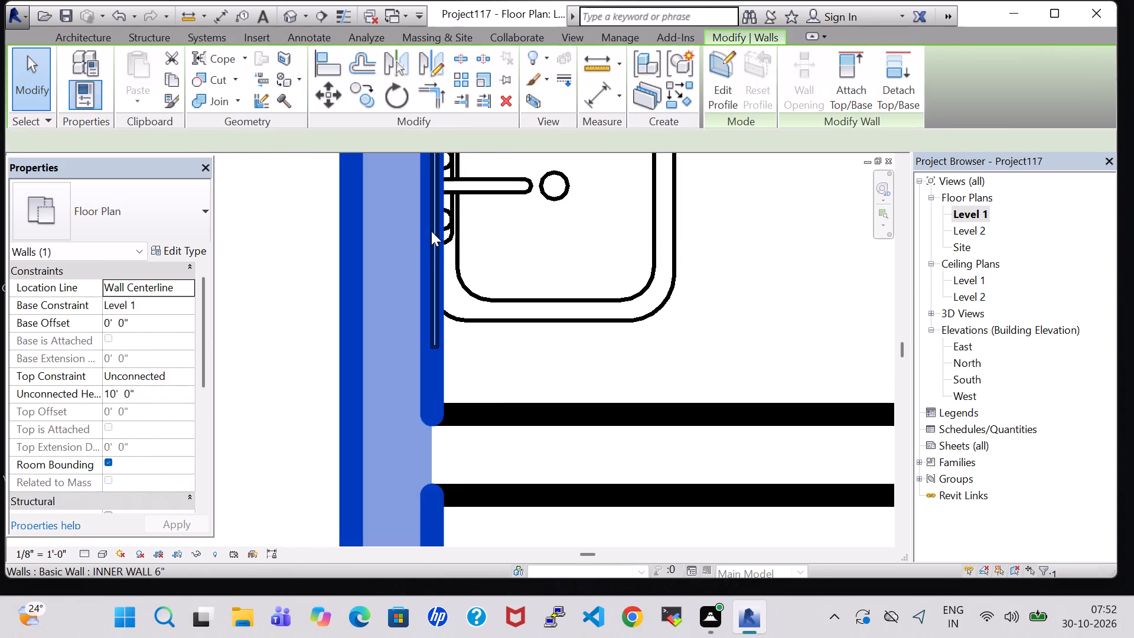
{"action": "left_click", "coordinate": [484, 353]}
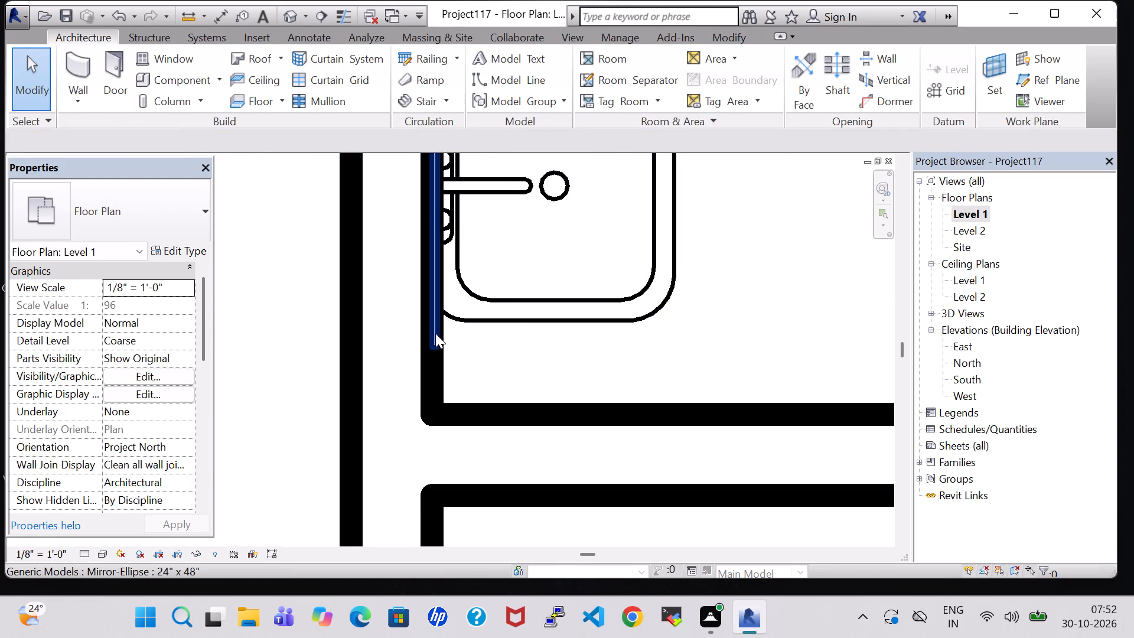
{"action": "left_click", "coordinate": [435, 333]}
{"action": "right_click", "coordinate": [435, 333]}
{"action": "left_click", "coordinate": [529, 325]}
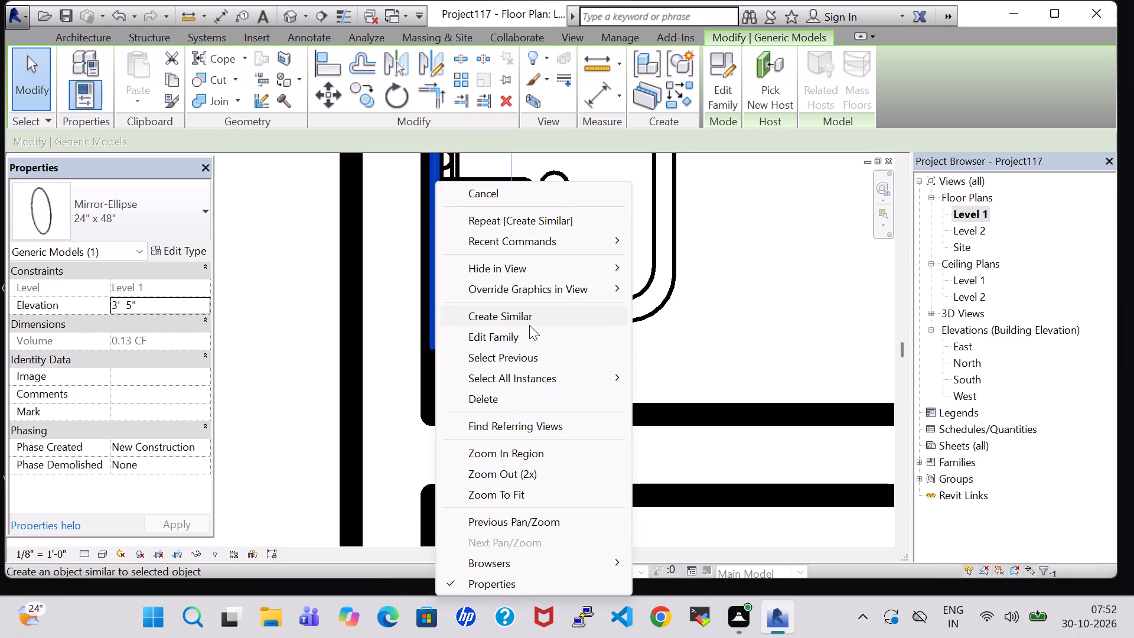
{"action": "scroll", "coordinate": [656, 323], "scroll_direction": "down", "scroll_amount": 5}
{"action": "scroll", "coordinate": [711, 369], "scroll_direction": "down", "scroll_amount": 1}
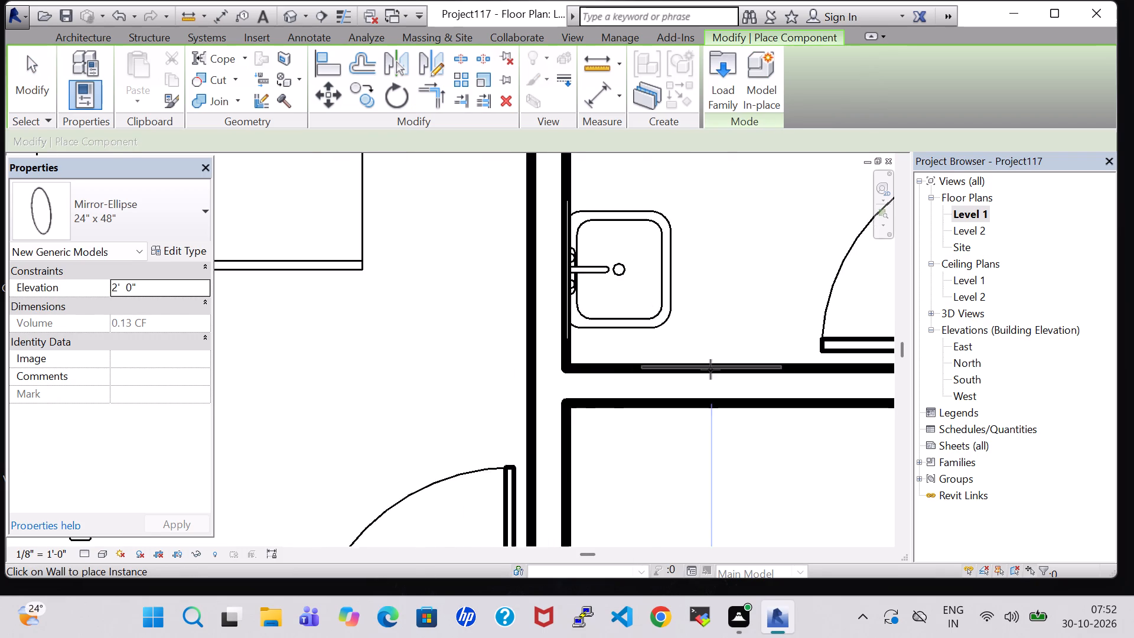
{"action": "scroll", "coordinate": [711, 369], "scroll_direction": "down", "scroll_amount": 3}
{"action": "middle_click_drag", "start_coordinate": [720, 351], "coordinate": [293, 476]}
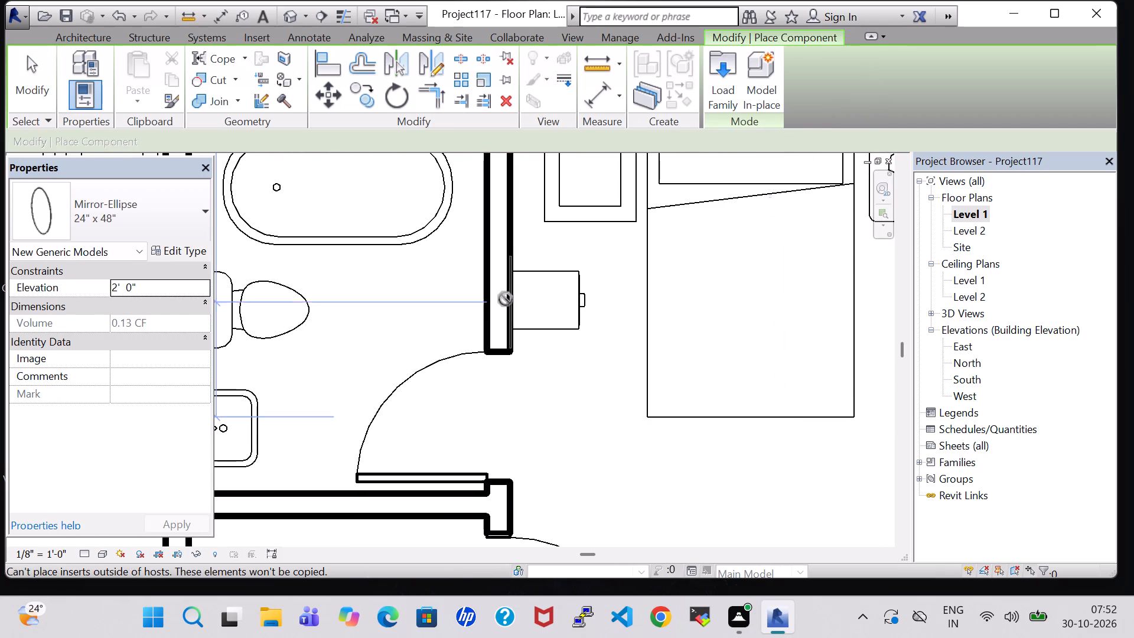
{"action": "left_click", "coordinate": [506, 305]}
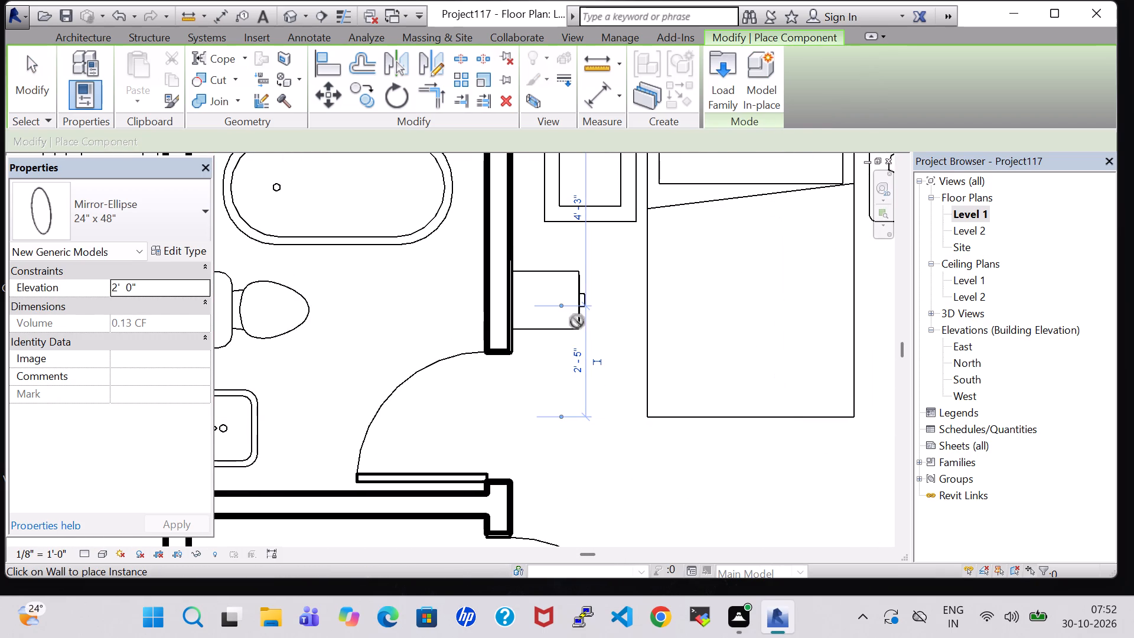
{"action": "key", "text": "Escape"}
{"action": "key", "text": "Escape"}
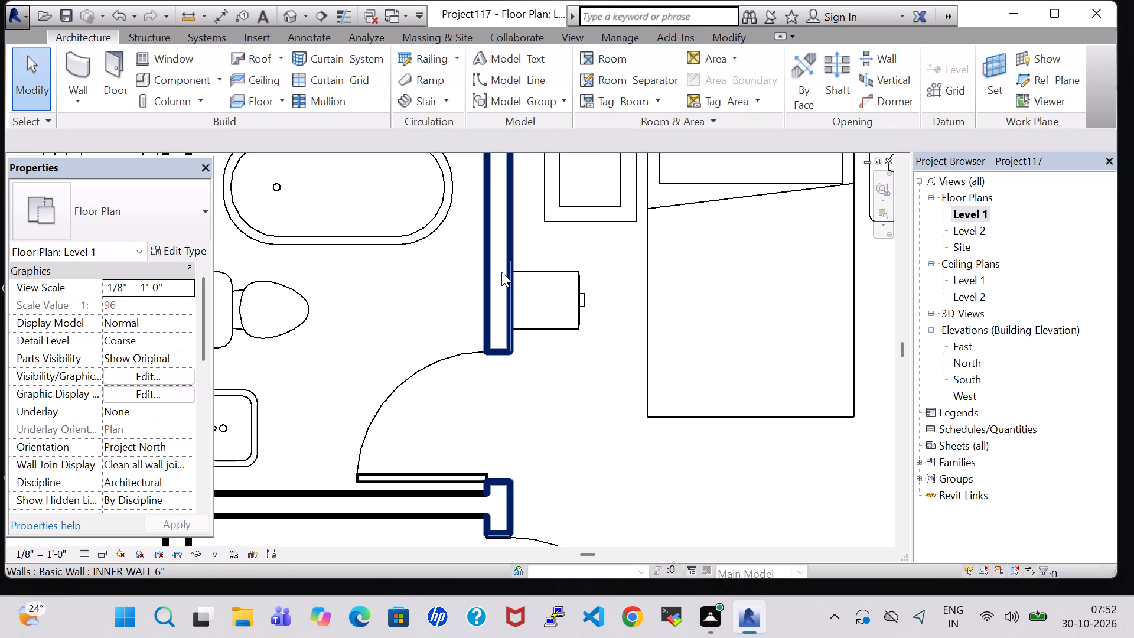
Set the elevation of the mirror on the third bedroom's west wall to 3' 5".
{"action": "left_click", "coordinate": [513, 266]}
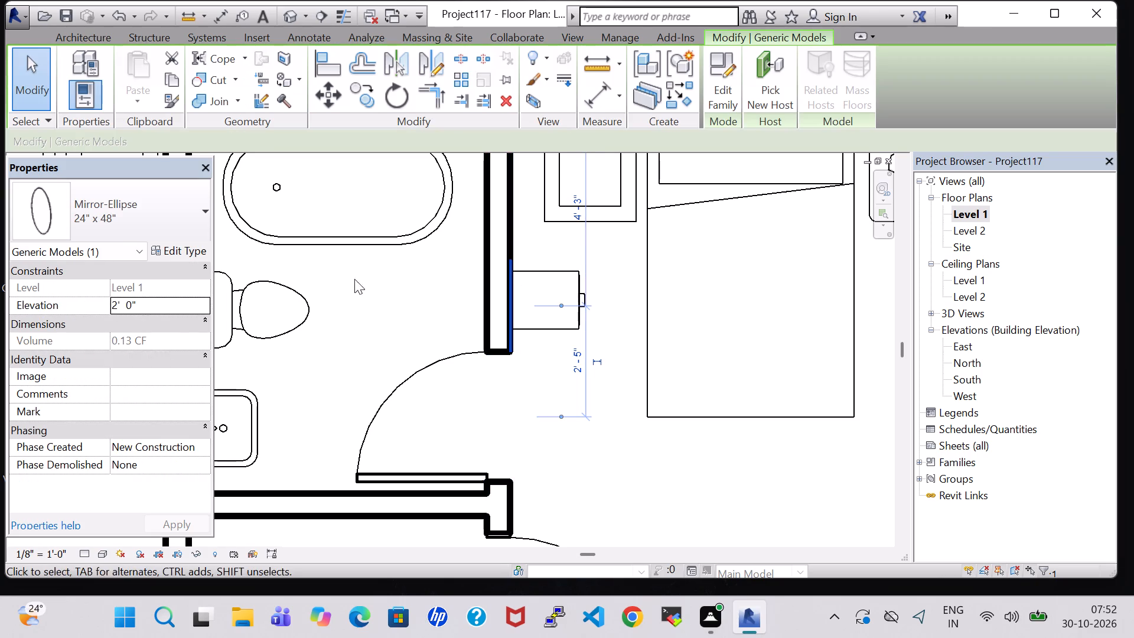
{"action": "left_click", "coordinate": [120, 308]}
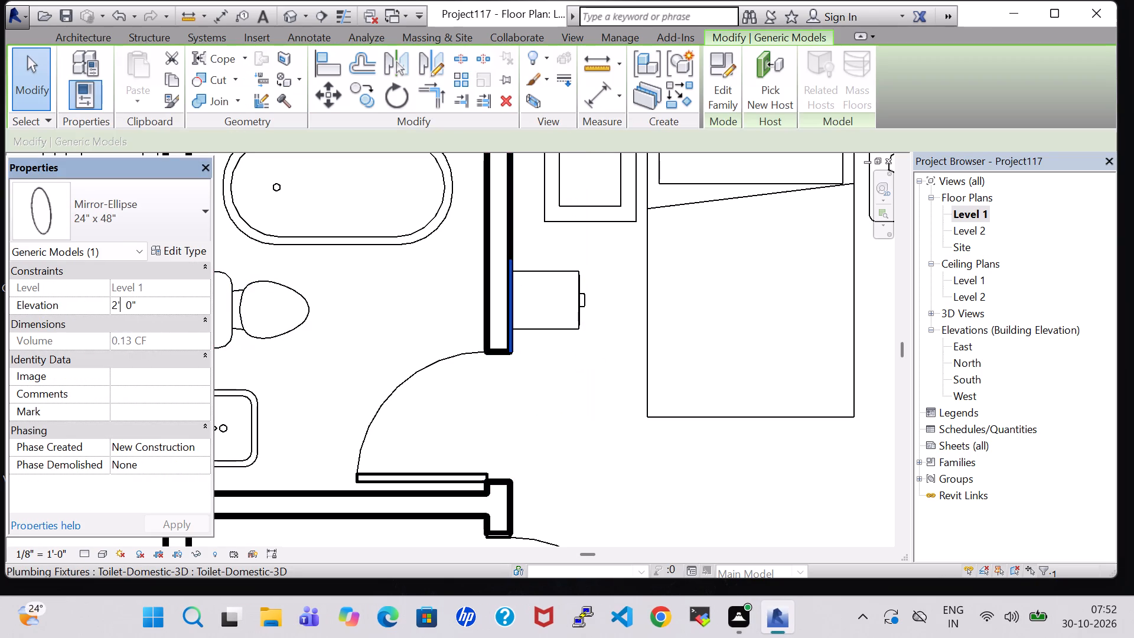
{"action": "key", "text": "Left"}
{"action": "key", "text": "BackSpace"}
{"action": "key", "text": "3"}
{"action": "key", "text": "Right"}
{"action": "key", "text": "Right"}
{"action": "key", "text": "Right"}
{"action": "key", "text": "Right"}
{"action": "key", "text": "BackSpace"}
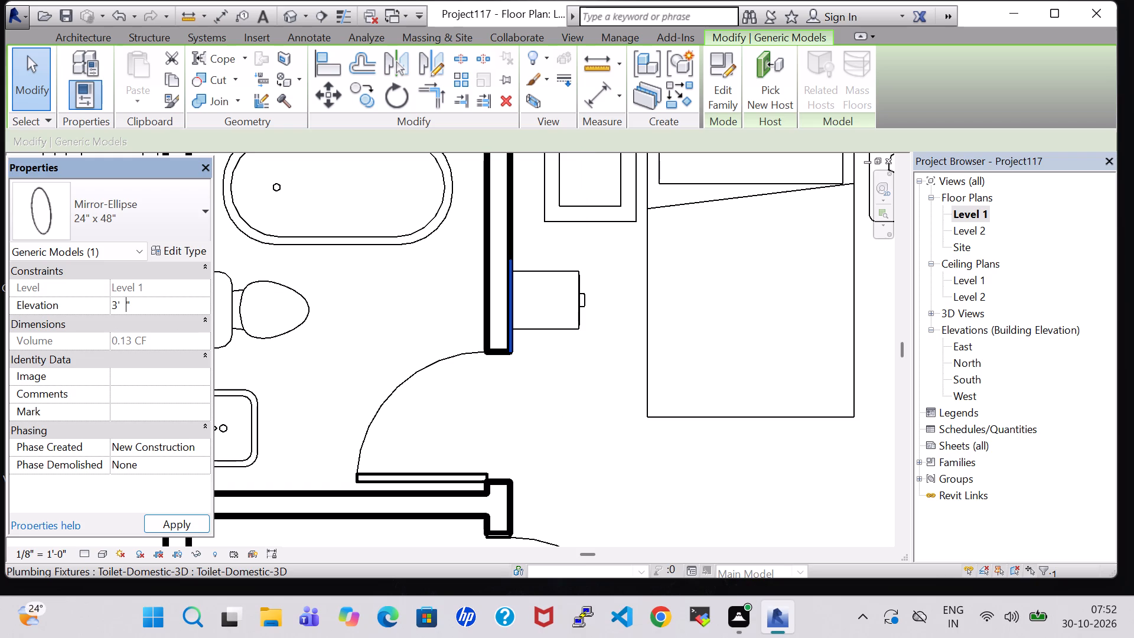
{"action": "key", "text": "5"}
{"action": "left_click", "coordinate": [153, 523]}
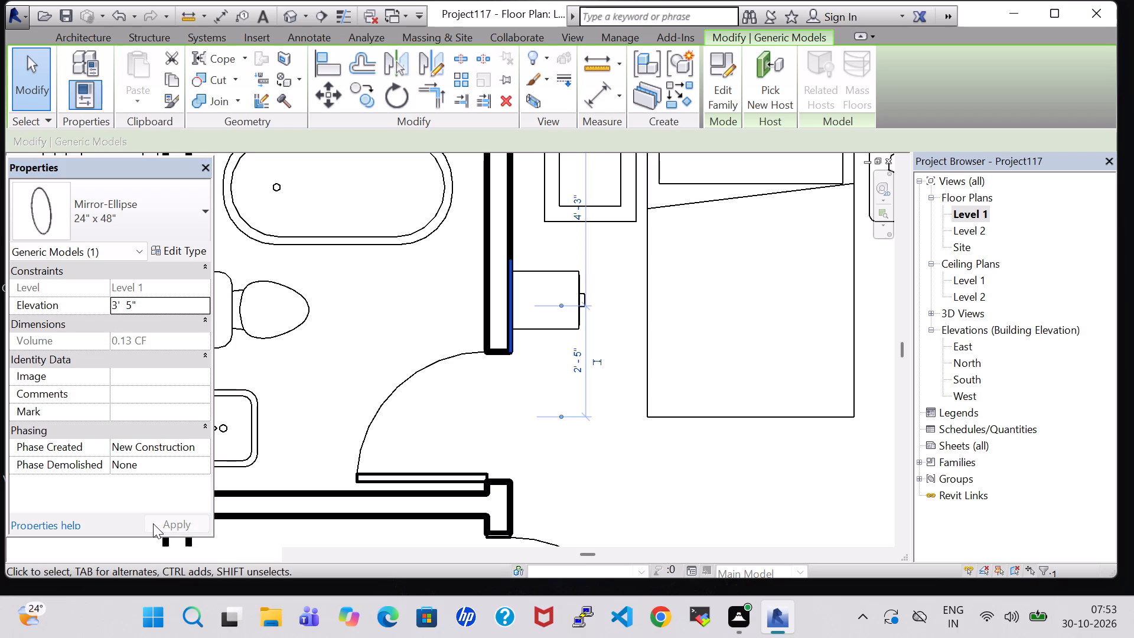
{"action": "left_click", "coordinate": [620, 389]}
Delete the loose 15" x 18" Cabinet-File 2 Drawer standing just east of the second bedroom's dresser.
{"action": "scroll", "coordinate": [620, 389], "scroll_direction": "down", "scroll_amount": 1}
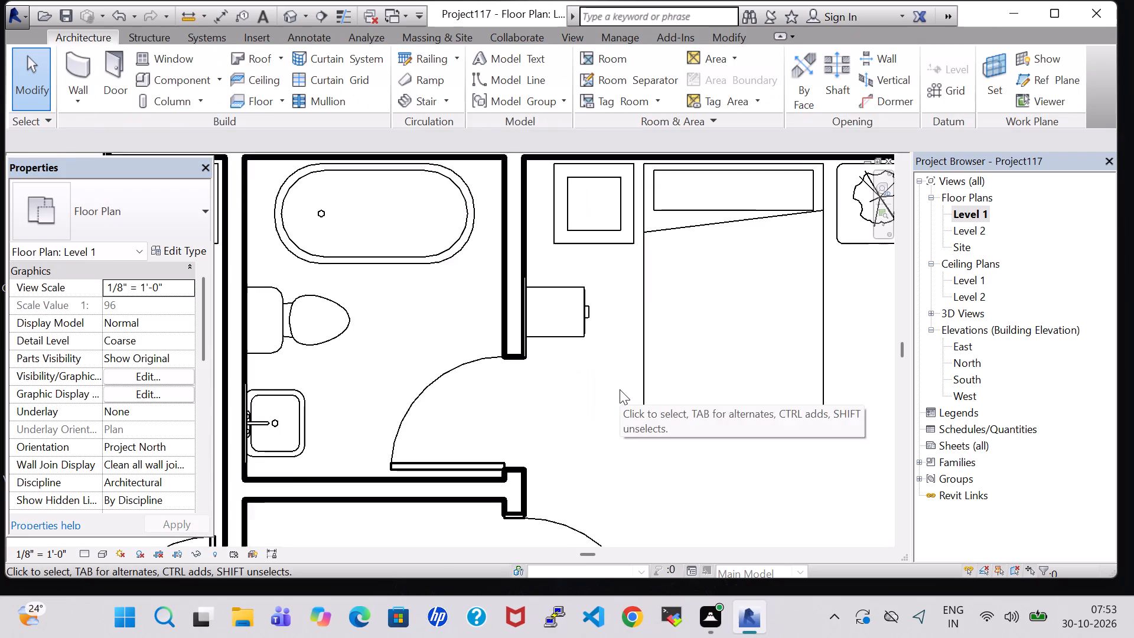
{"action": "scroll", "coordinate": [620, 389], "scroll_direction": "down", "scroll_amount": 2}
{"action": "middle_click_drag", "start_coordinate": [620, 389], "coordinate": [477, 366]}
{"action": "scroll", "coordinate": [477, 365], "scroll_direction": "down", "scroll_amount": 4}
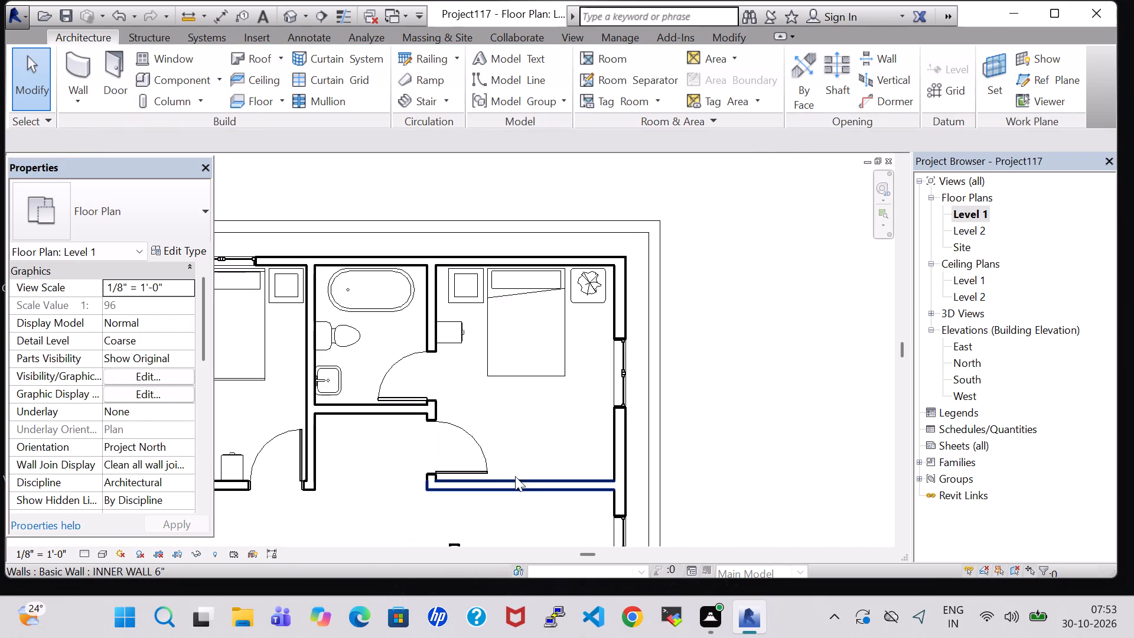
{"action": "middle_click", "coordinate": [516, 476]}
{"action": "middle_click_drag", "start_coordinate": [533, 421], "coordinate": [535, 412]}
{"action": "scroll", "coordinate": [524, 402], "scroll_direction": "down", "scroll_amount": 4}
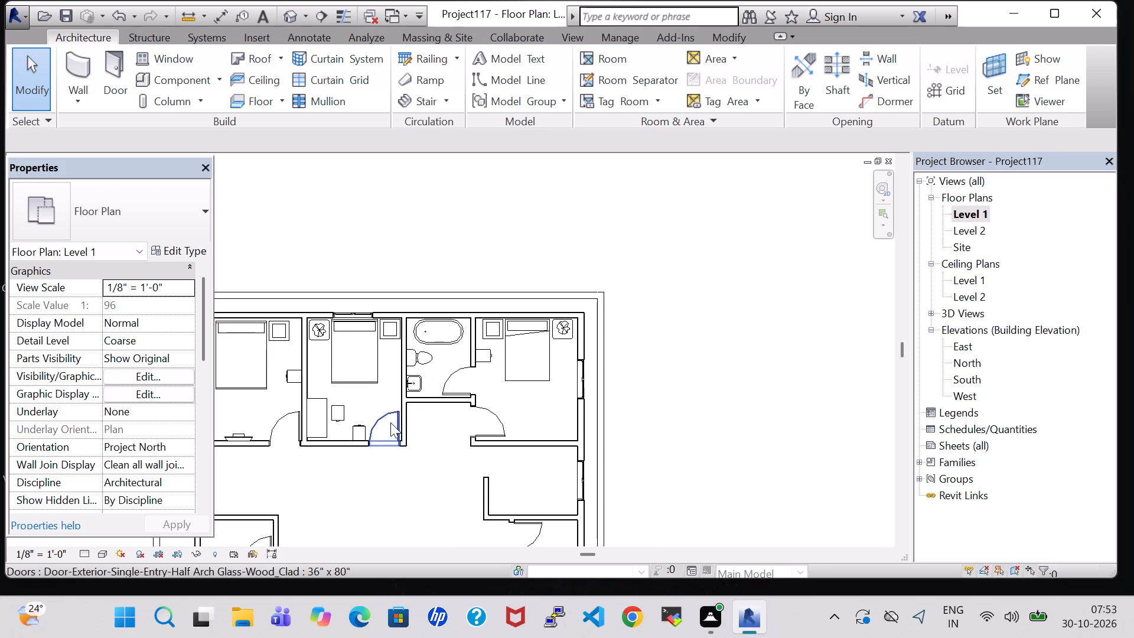
{"action": "middle_click_drag", "start_coordinate": [323, 513], "coordinate": [338, 513]}
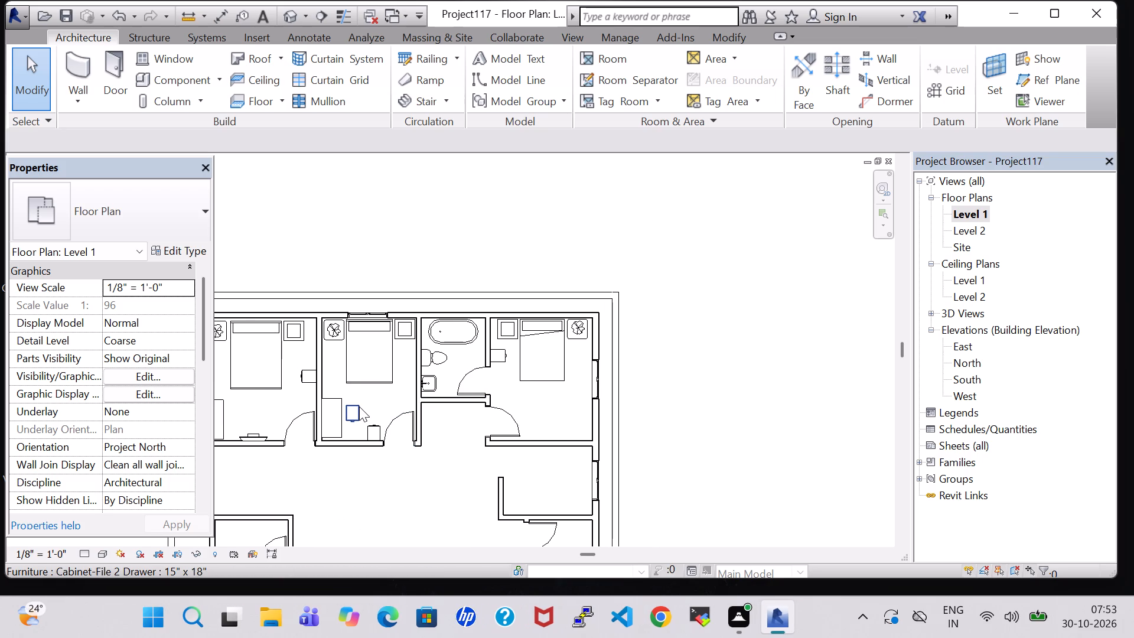
{"action": "left_click", "coordinate": [359, 406]}
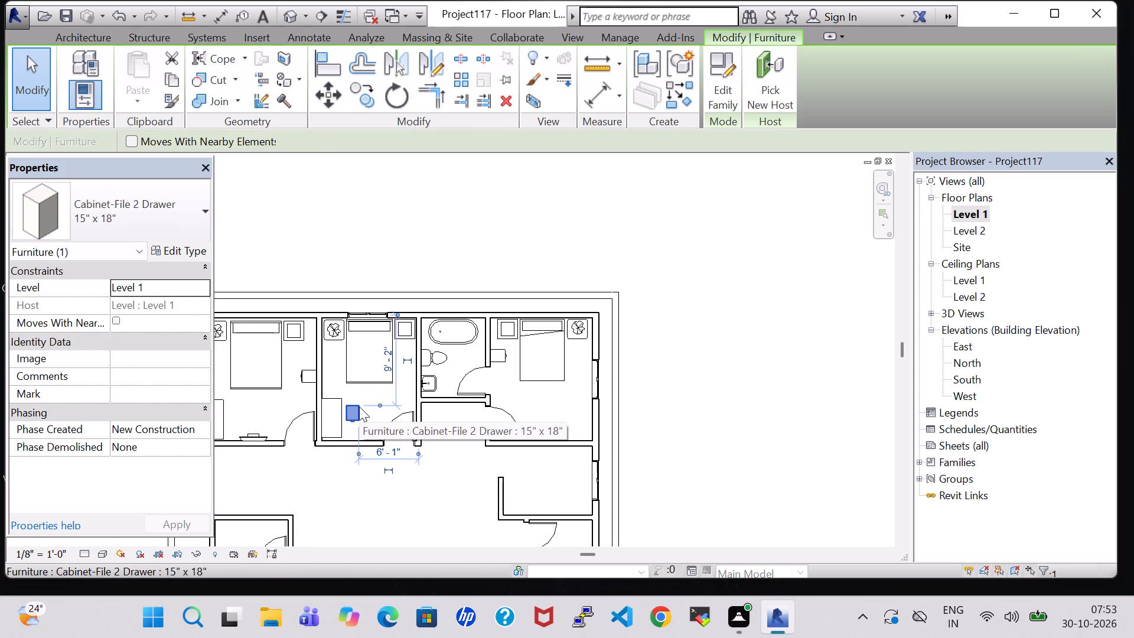
{"action": "key", "text": "Delete"}
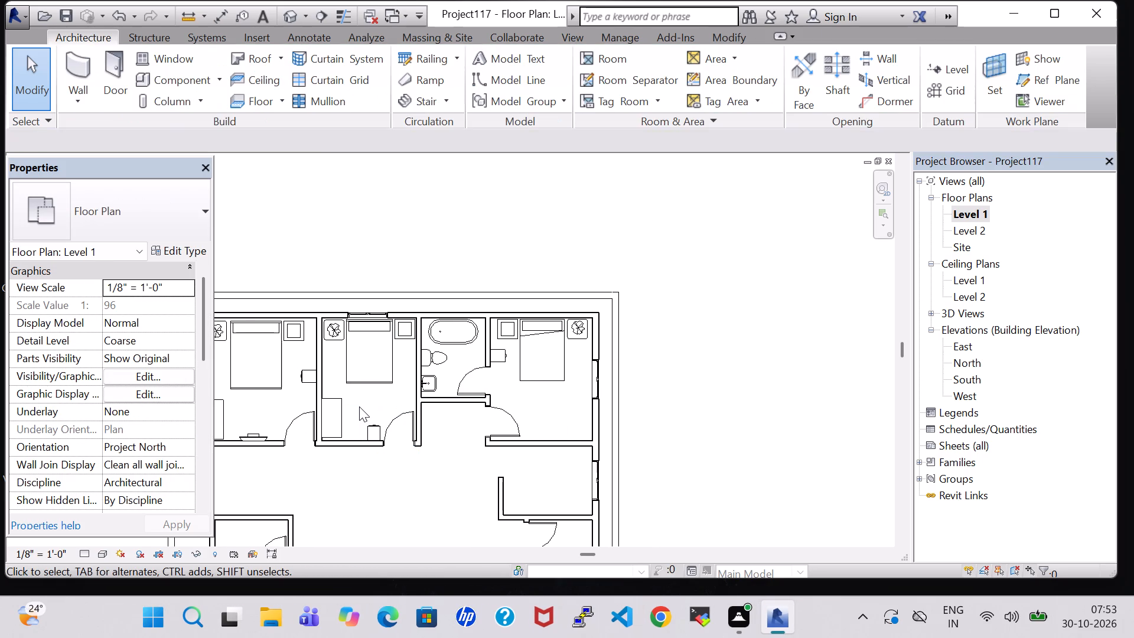
Create a similar 48" x 72" x 24" Dresser from the first bedroom's one, rotated lengthwise north-south in the third bedroom's southeast corner.
{"action": "middle_click_drag", "start_coordinate": [355, 461], "coordinate": [474, 470]}
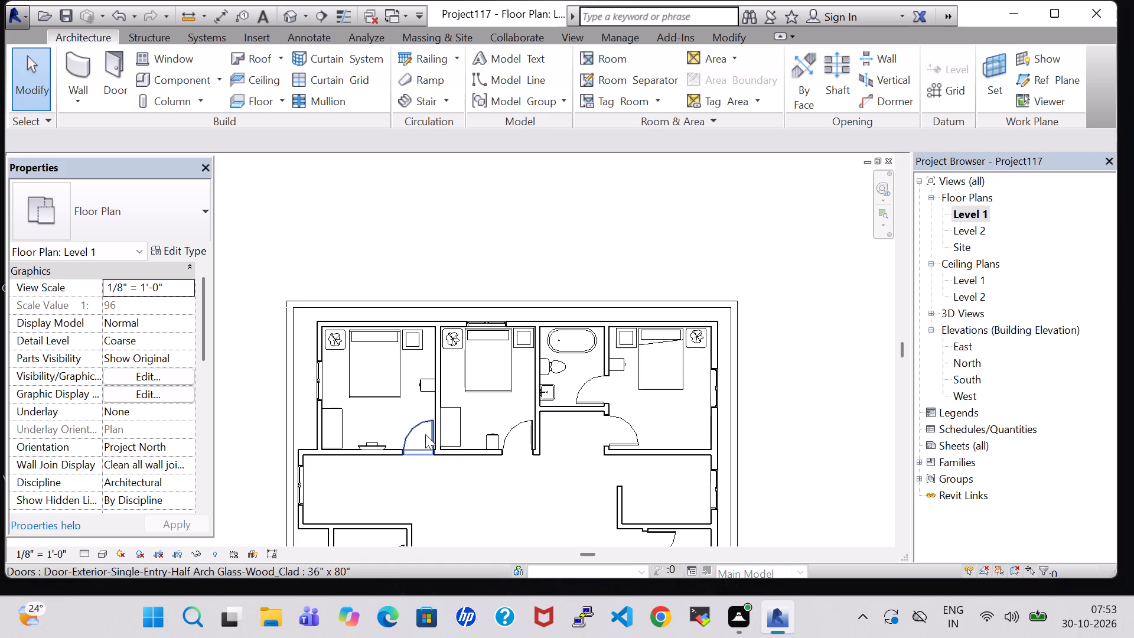
{"action": "left_click", "coordinate": [333, 418]}
{"action": "right_click", "coordinate": [333, 418]}
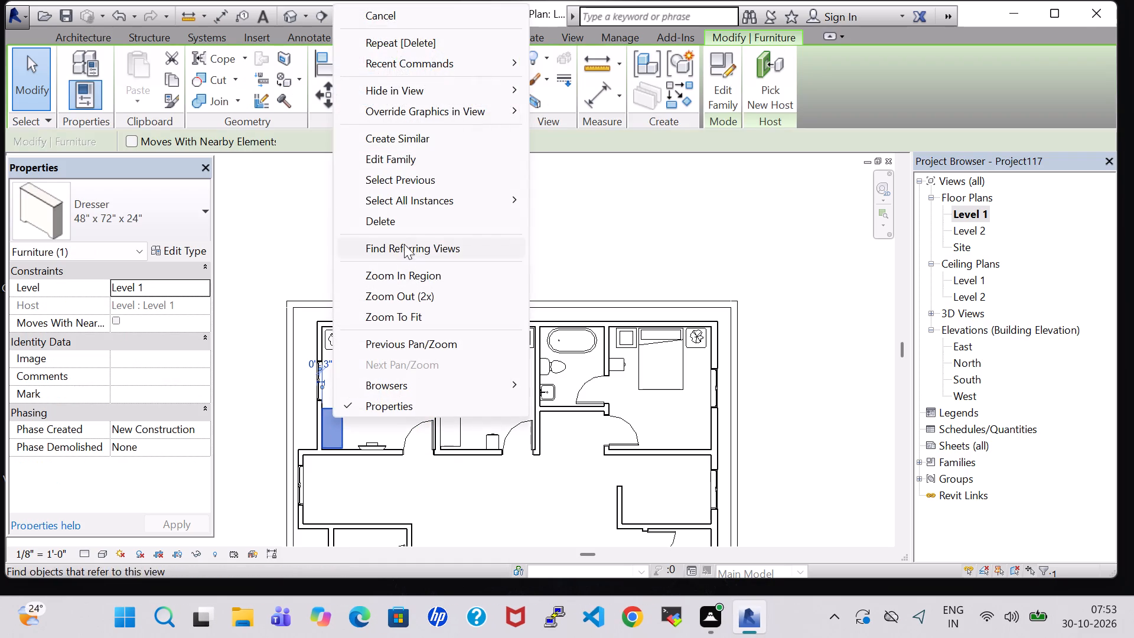
{"action": "left_click", "coordinate": [421, 139]}
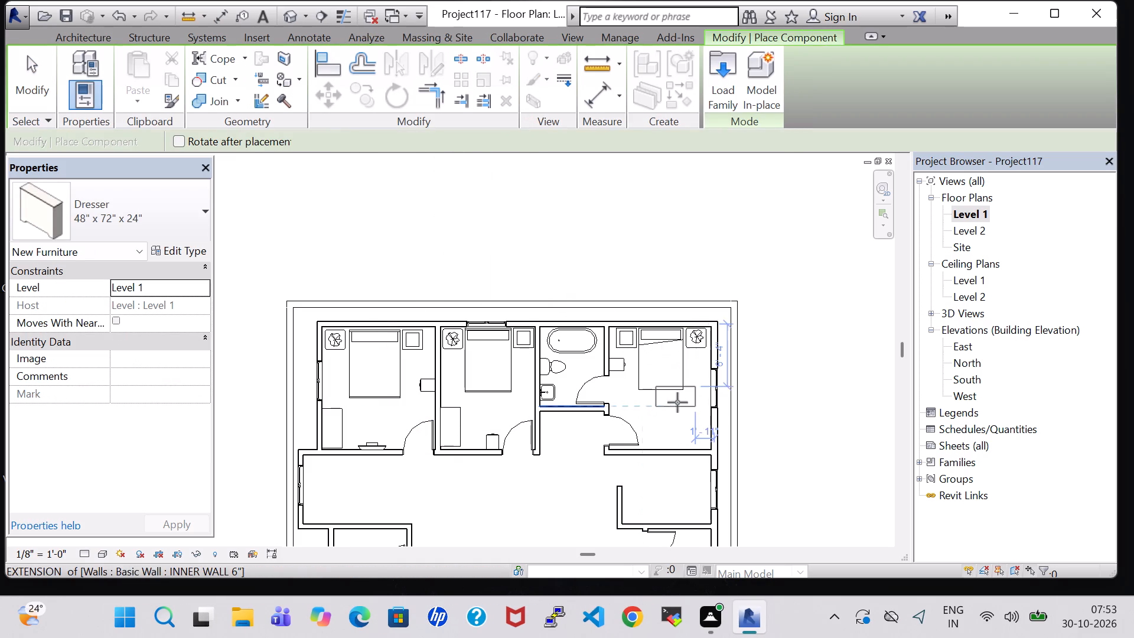
{"action": "scroll", "coordinate": [690, 426], "scroll_direction": "up", "scroll_amount": 6}
{"action": "key", "text": "space"}
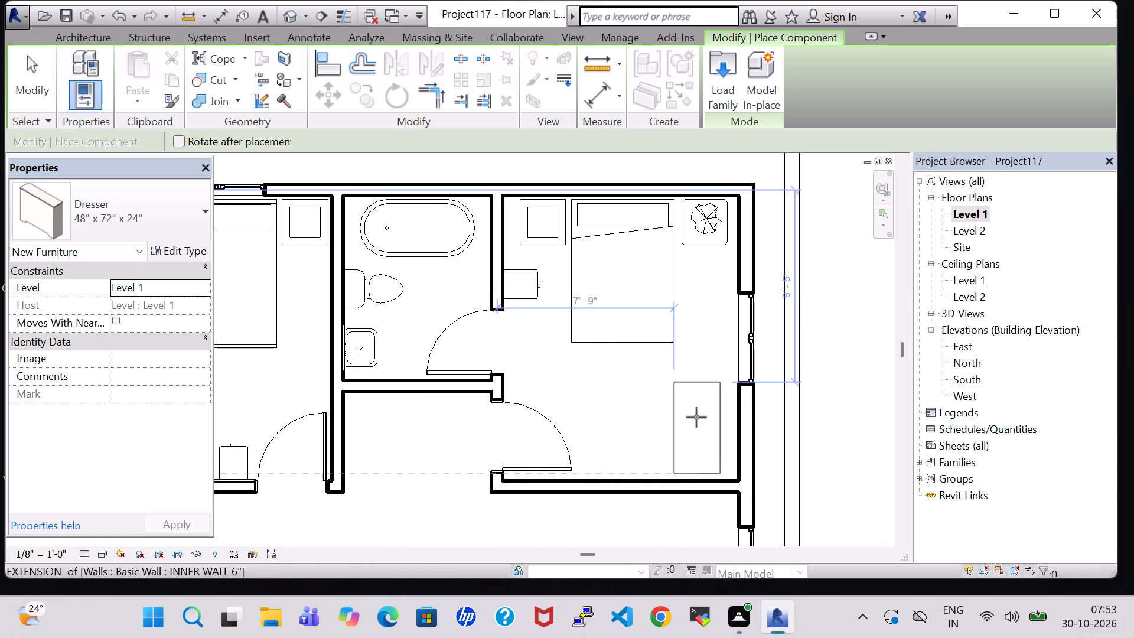
{"action": "scroll", "coordinate": [696, 417], "scroll_direction": "up", "scroll_amount": 4}
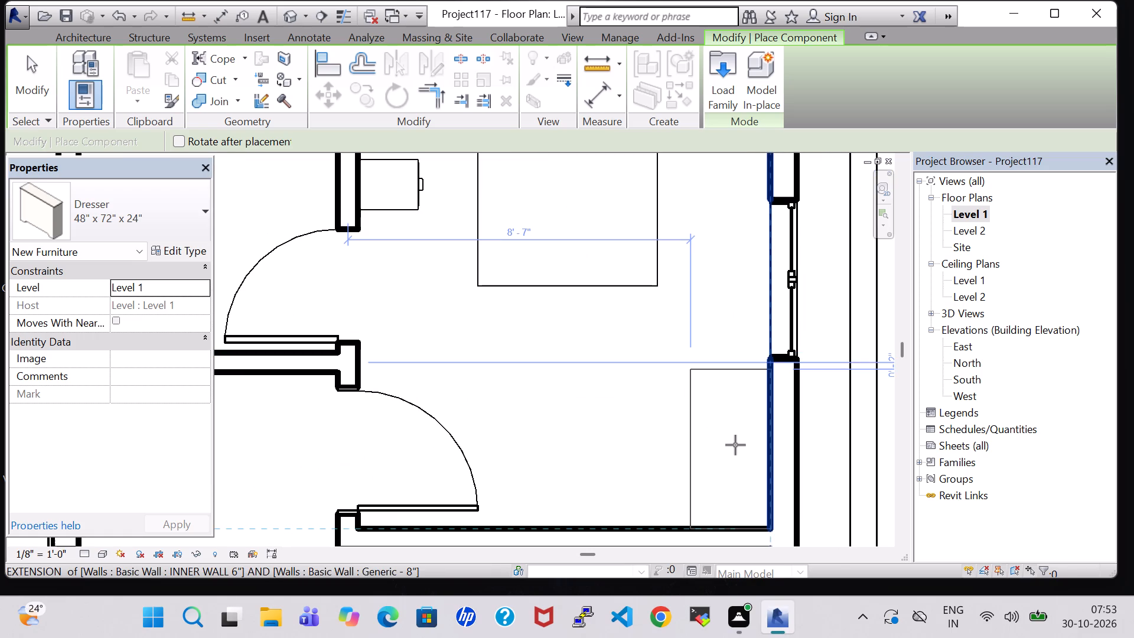
{"action": "left_click", "coordinate": [735, 446]}
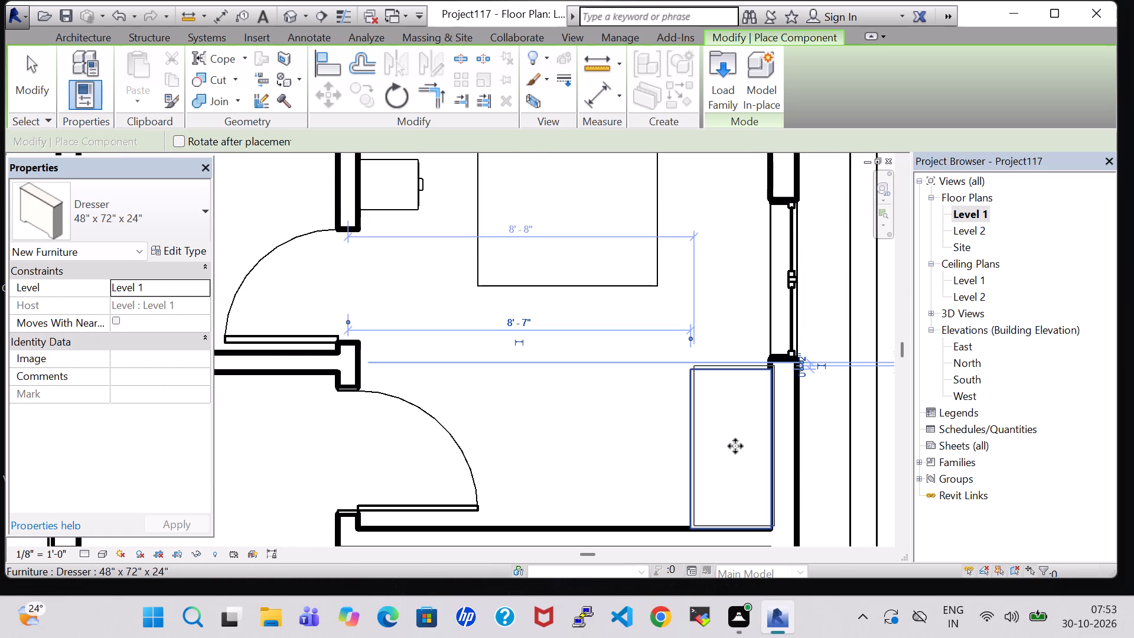
{"action": "key", "text": "Escape"}
{"action": "key", "text": "Escape"}
Nudge the third bedroom's dresser slightly north and west, away from the corner walls.
{"action": "left_click", "coordinate": [721, 432]}
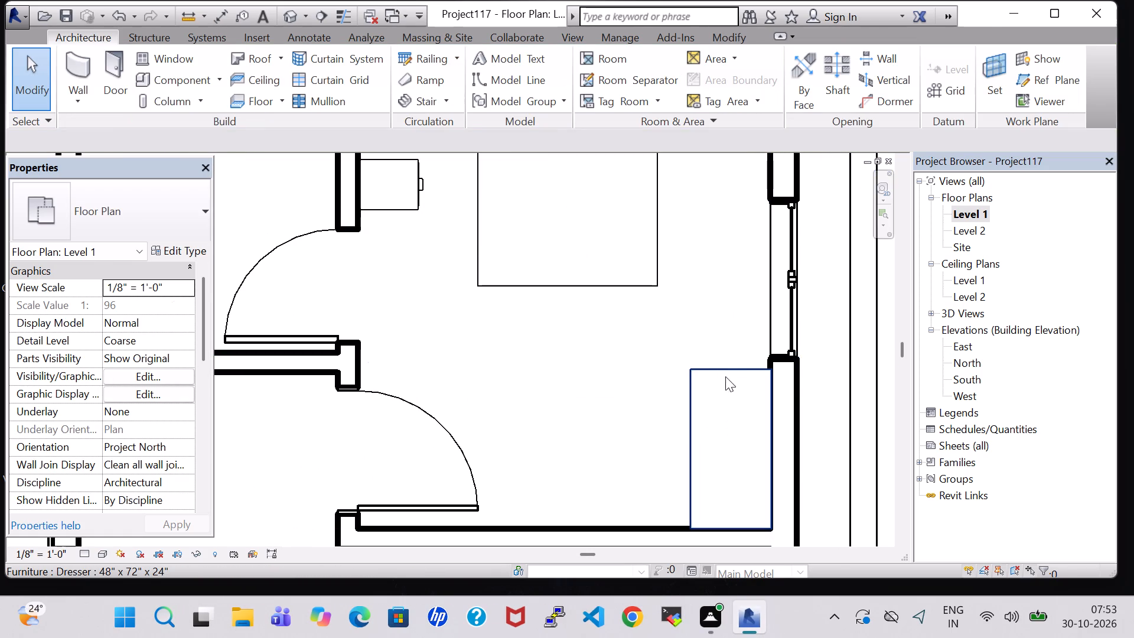
{"action": "left_click", "coordinate": [725, 364]}
{"action": "key", "text": "Up"}
{"action": "key", "text": "Up"}
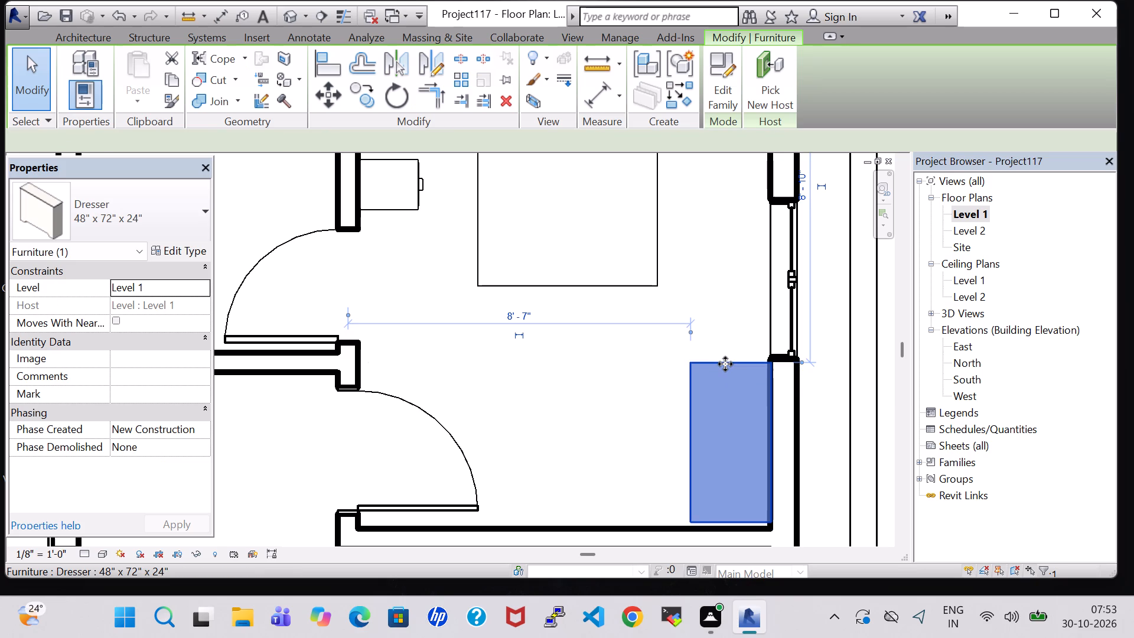
{"action": "key", "text": "Left"}
{"action": "key", "text": "Left"}
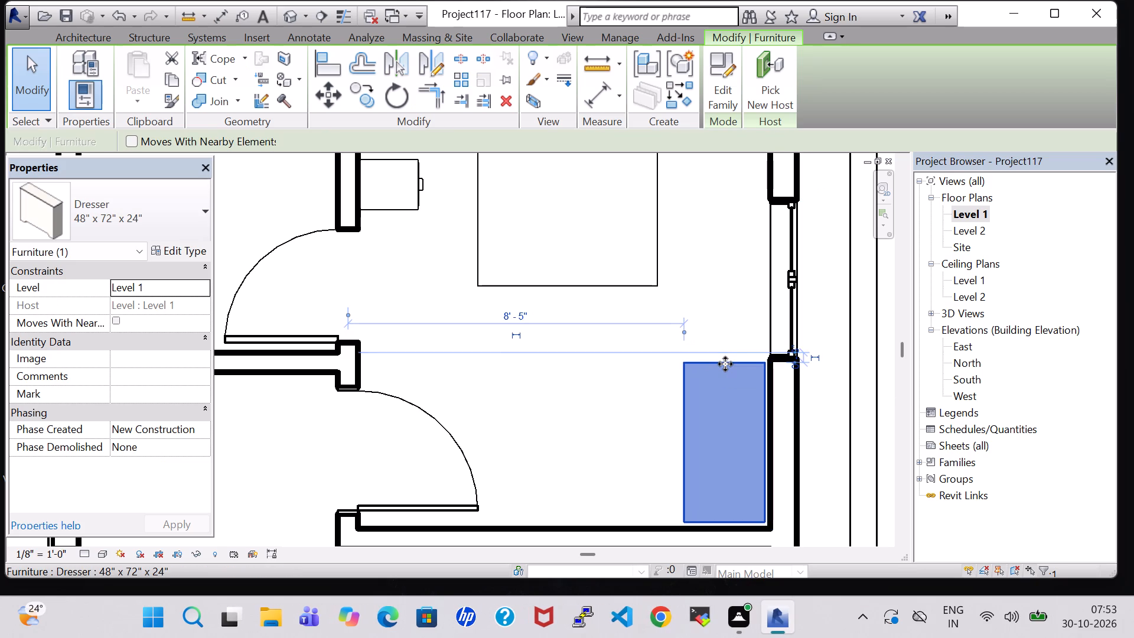
Create a similar 32" TV - Flat Screen from the first bedroom's one, rotated to back onto the third bedroom's south wall between door and dresser.
{"action": "left_click", "coordinate": [654, 395]}
{"action": "scroll", "coordinate": [654, 395], "scroll_direction": "down", "scroll_amount": 4}
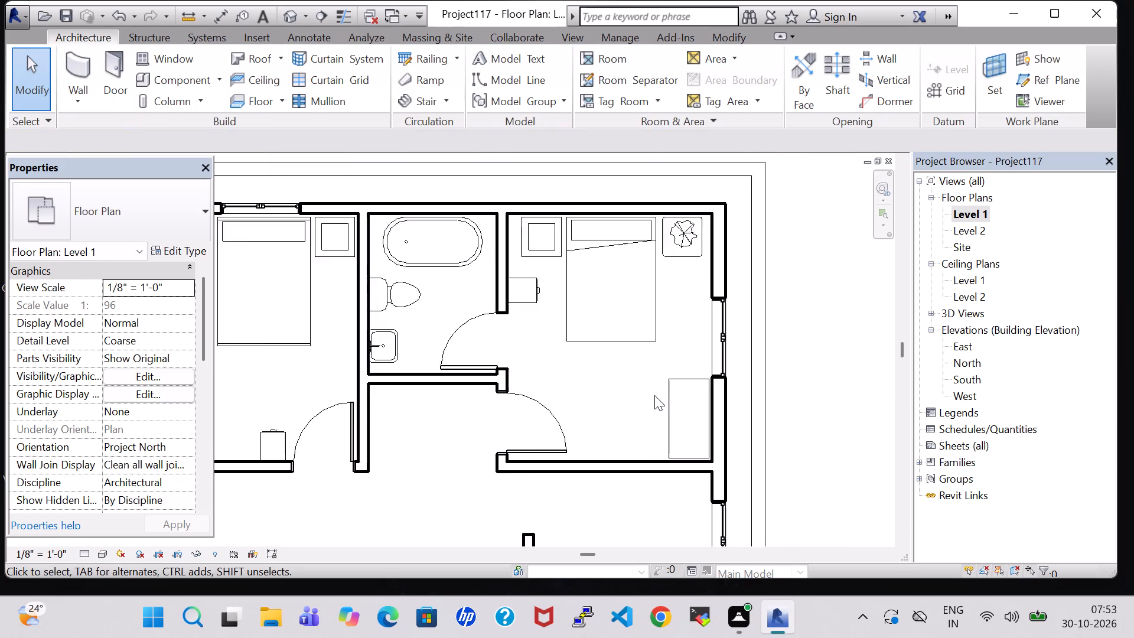
{"action": "scroll", "coordinate": [654, 395], "scroll_direction": "down", "scroll_amount": 3}
{"action": "scroll", "coordinate": [361, 343], "scroll_direction": "down", "scroll_amount": 6}
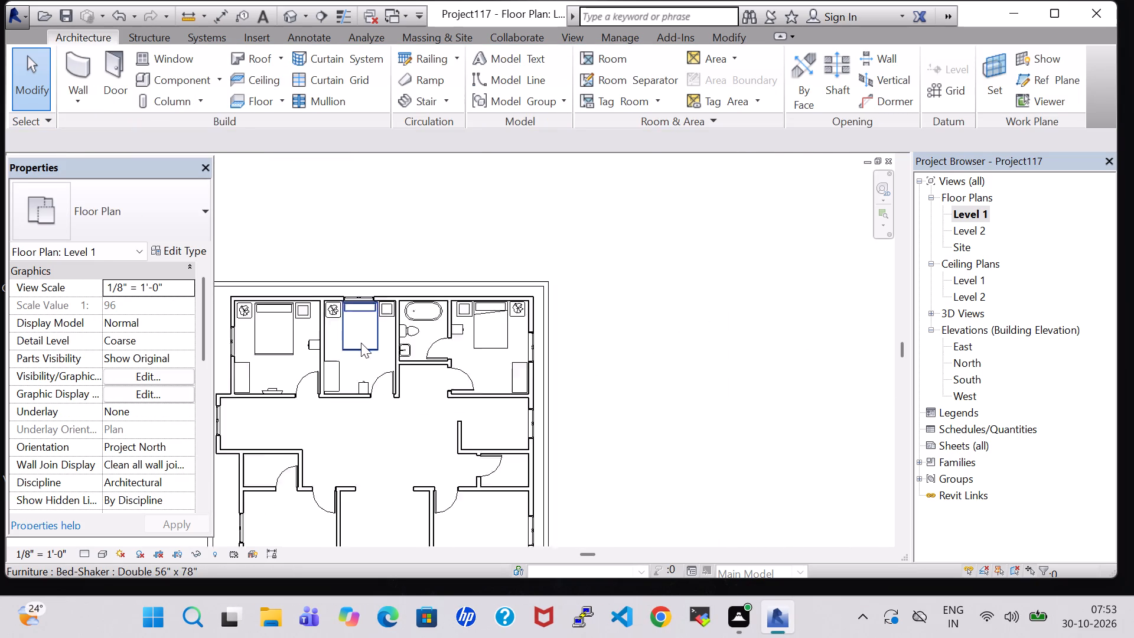
{"action": "left_click", "coordinate": [283, 382]}
{"action": "right_click", "coordinate": [283, 382]}
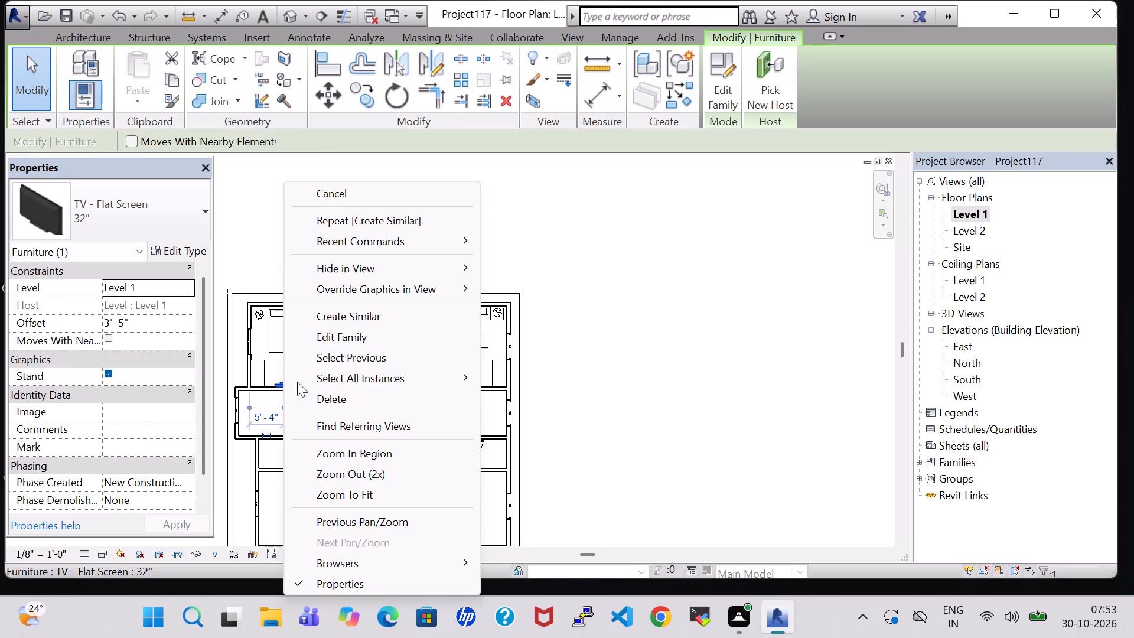
{"action": "left_click", "coordinate": [374, 320]}
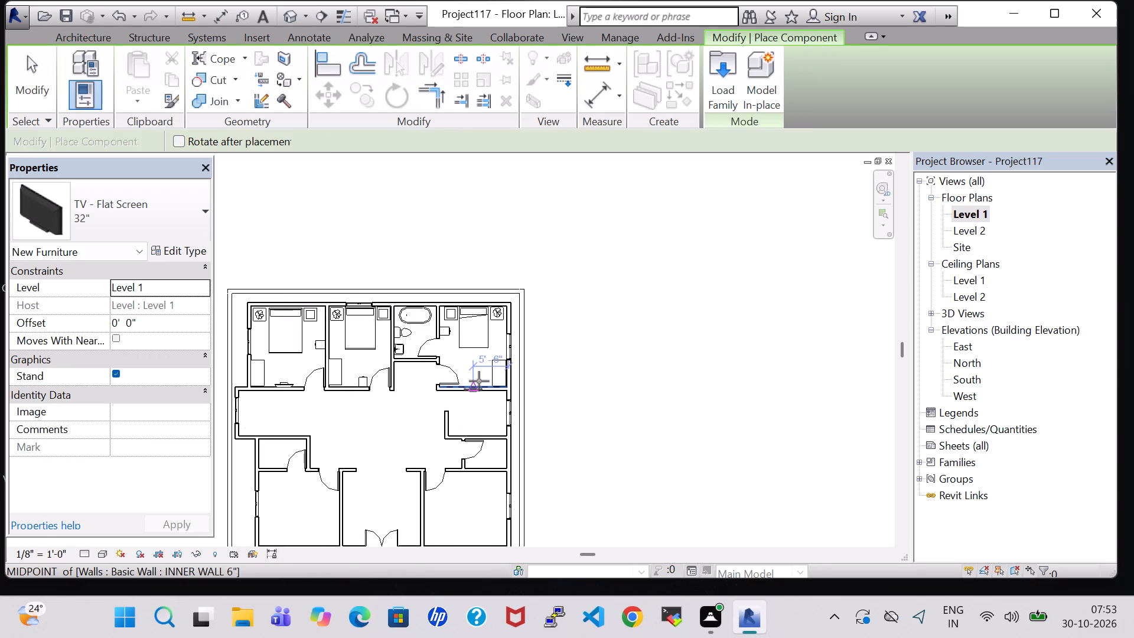
{"action": "scroll", "coordinate": [479, 381], "scroll_direction": "up", "scroll_amount": 16}
{"action": "key", "text": "space"}
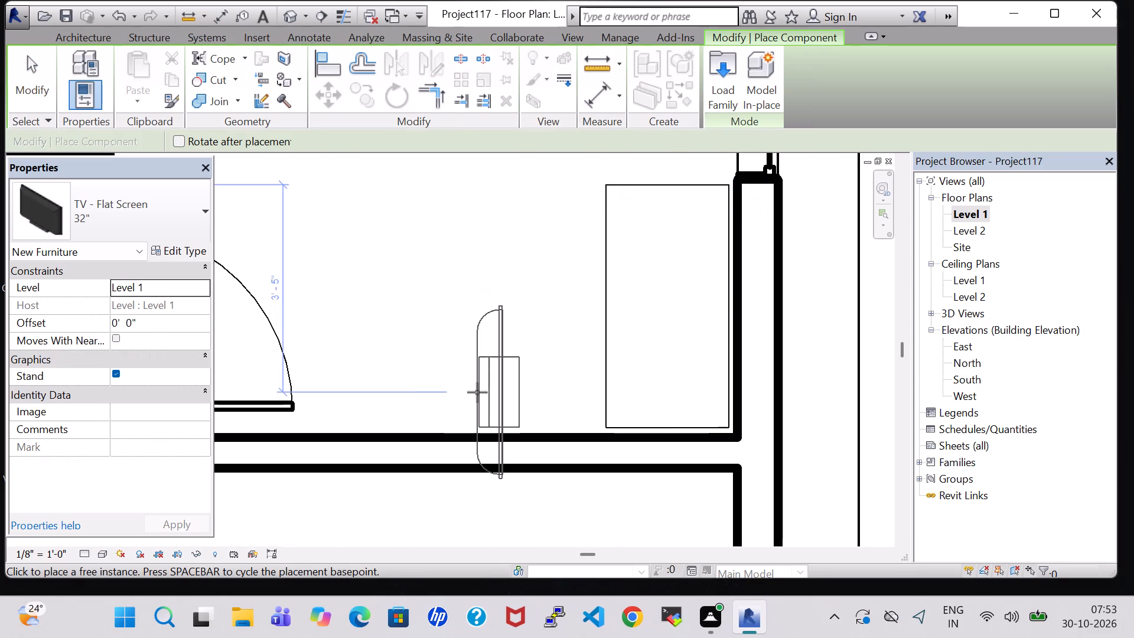
{"action": "key", "text": "space"}
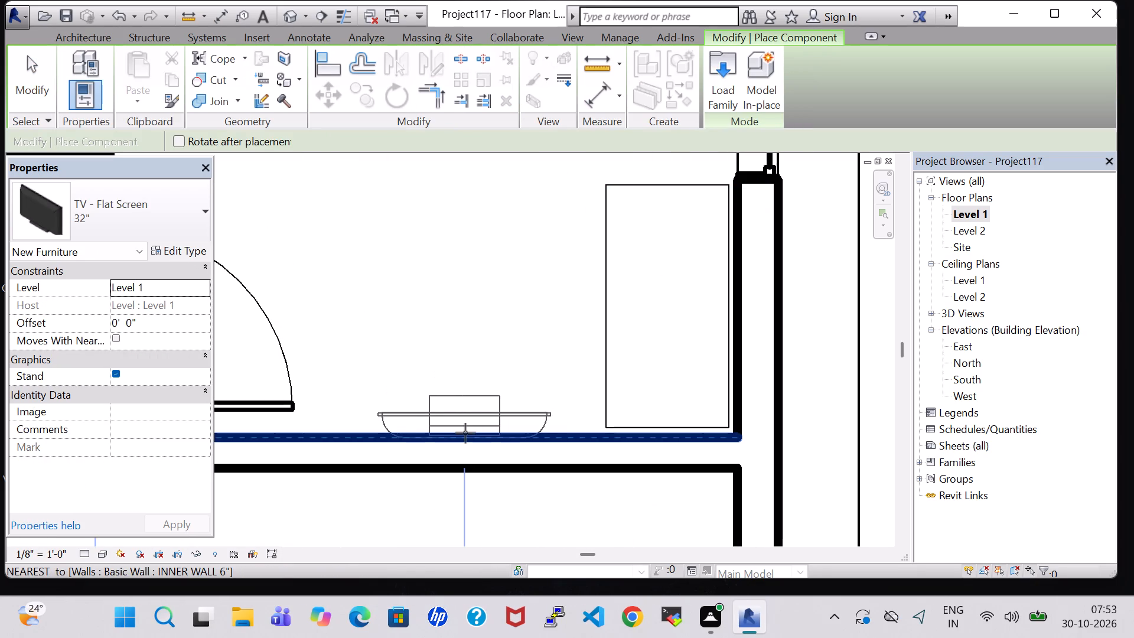
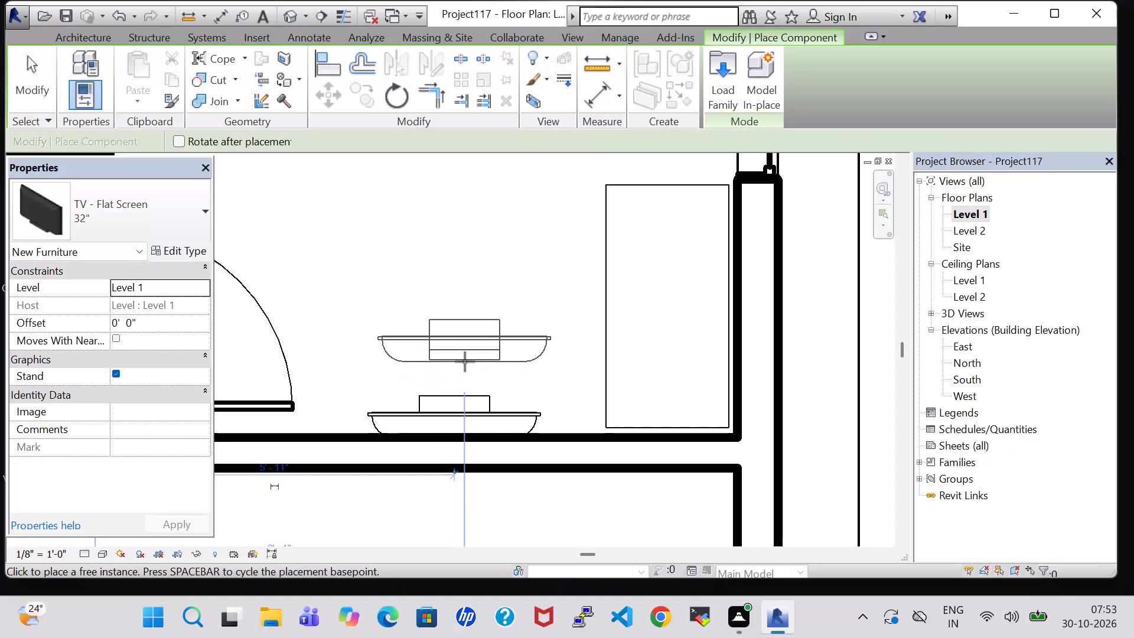
Set the offset of the placed 32" flat screen TV on the bedroom wall to 3' 5".
{"action": "key", "text": "Escape"}
{"action": "key", "text": "Escape"}
{"action": "key", "text": "Escape"}
{"action": "left_click", "coordinate": [471, 391]}
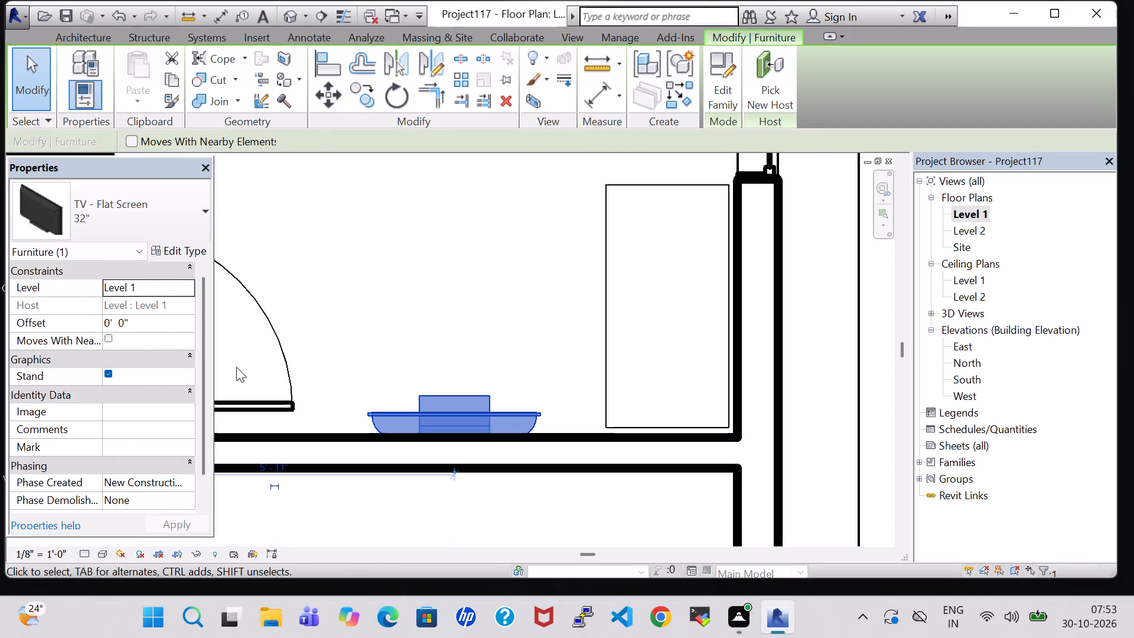
{"action": "left_click", "coordinate": [111, 324]}
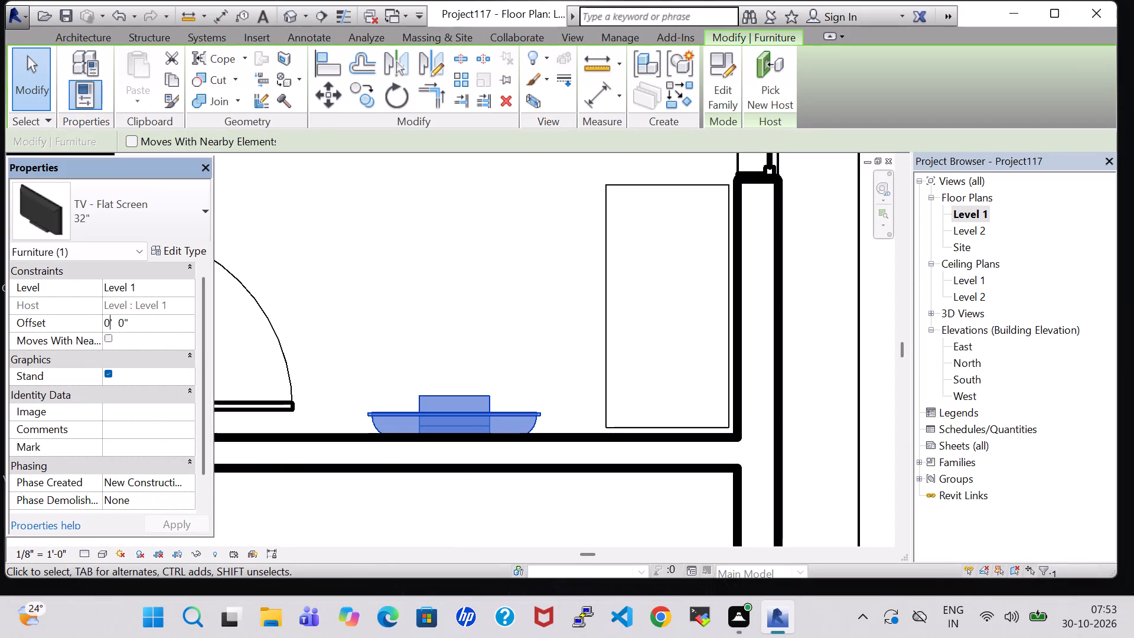
{"action": "key", "text": "BackSpace"}
{"action": "key", "text": "3"}
{"action": "key", "text": "Right"}
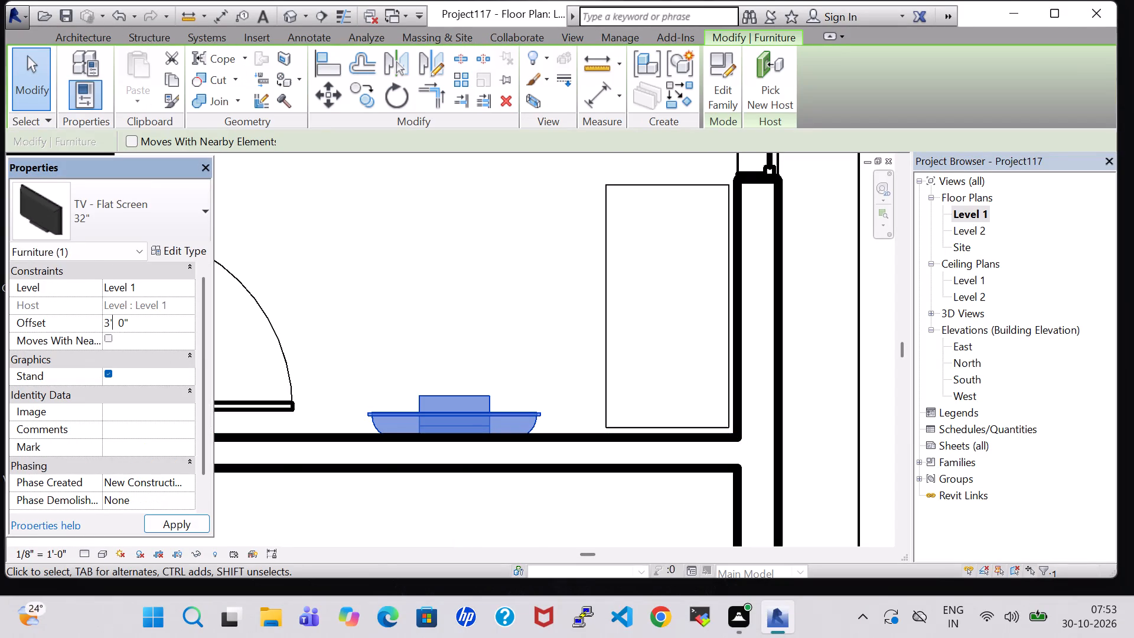
{"action": "key", "text": "Right"}
{"action": "key", "text": "Right"}
{"action": "key", "text": "Right"}
{"action": "key", "text": "BackSpace"}
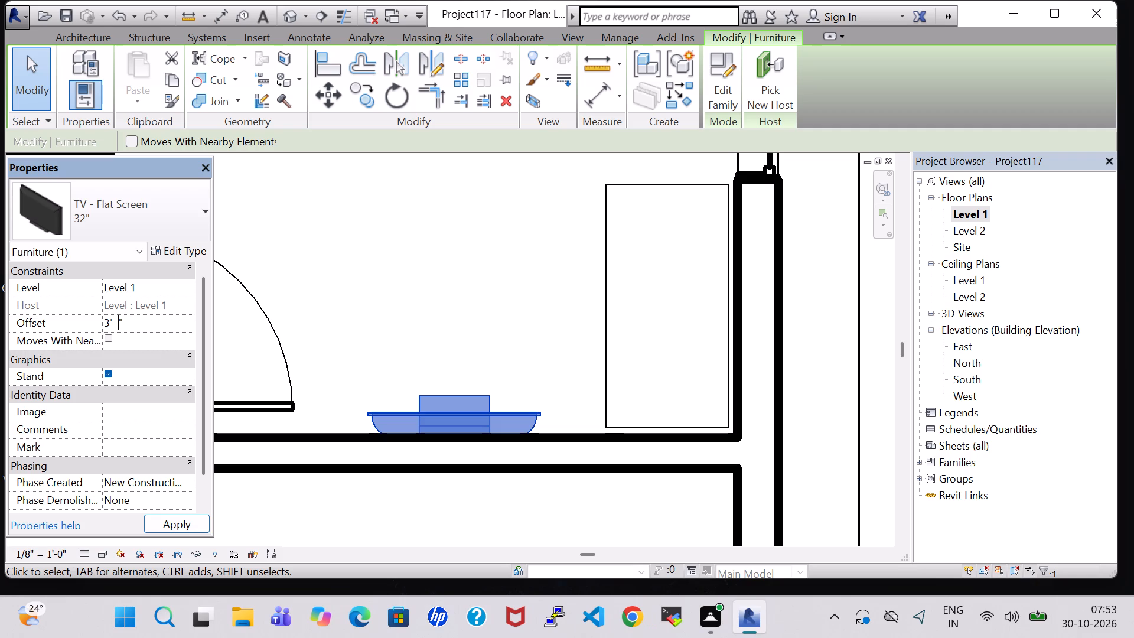
{"action": "key", "text": "5"}
{"action": "left_click", "coordinate": [180, 526]}
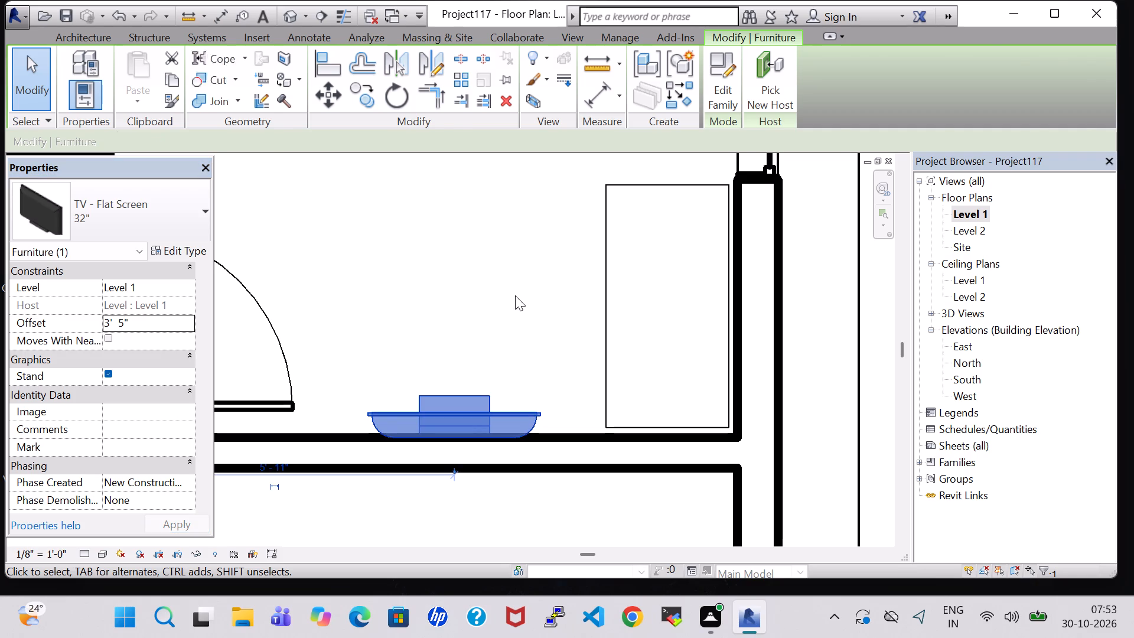
{"action": "left_click", "coordinate": [515, 295]}
In the 3D view, nudge the bedroom's ellipse mirror along its wall away from the door, about 3' 11" from the far wall.
{"action": "scroll", "coordinate": [516, 301], "scroll_direction": "down", "scroll_amount": 8}
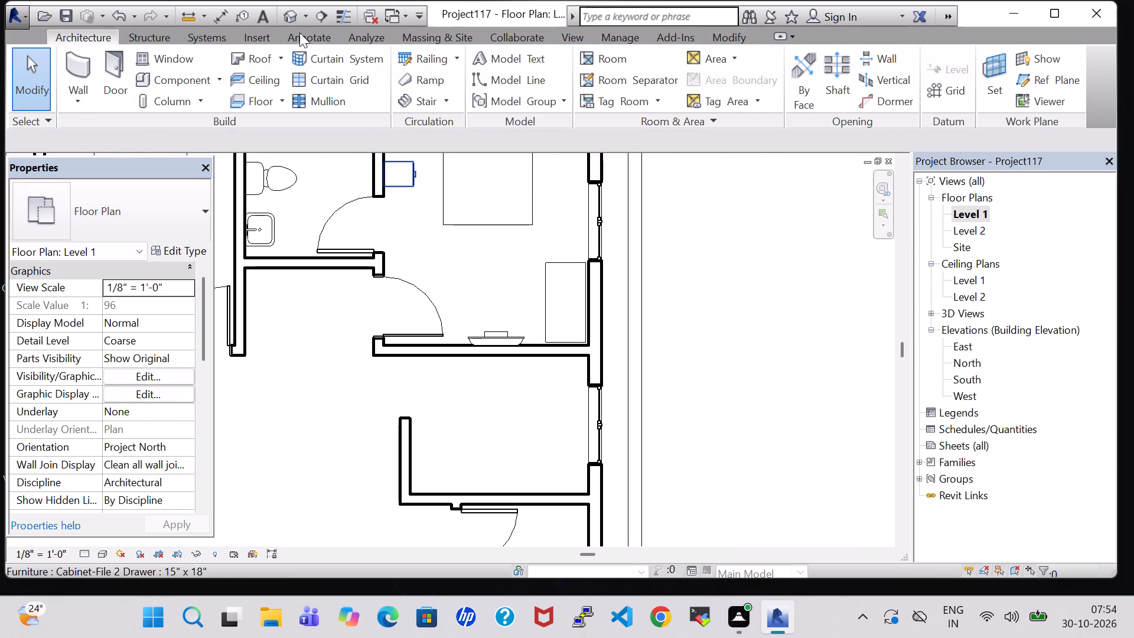
{"action": "left_click", "coordinate": [289, 19]}
{"action": "scroll", "coordinate": [594, 369], "scroll_direction": "down", "scroll_amount": 4}
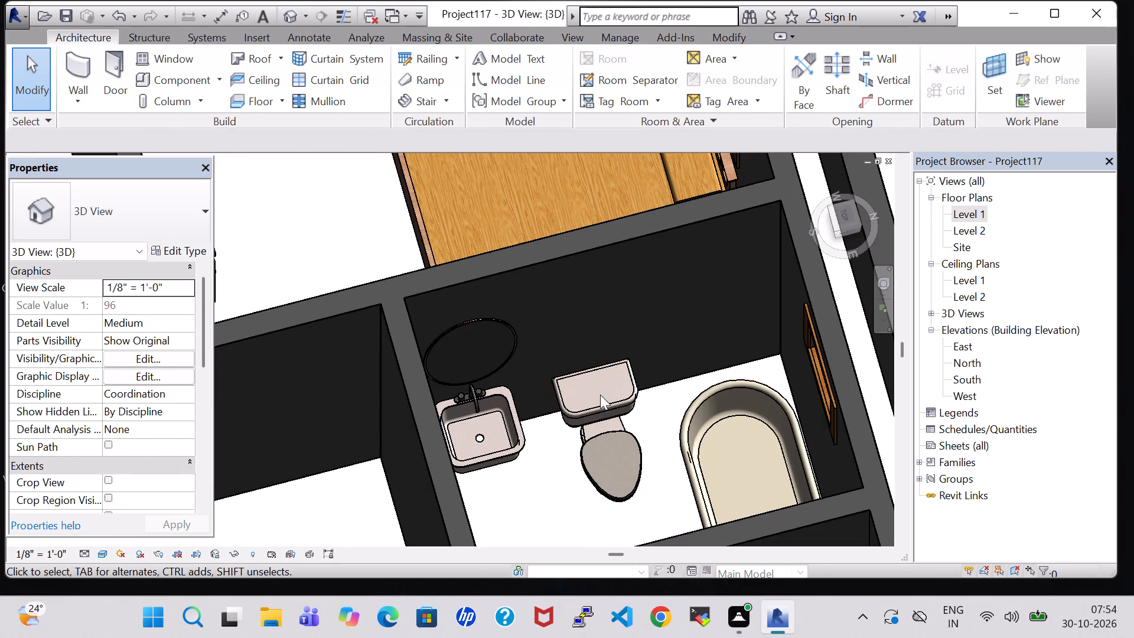
{"action": "scroll", "coordinate": [573, 312], "scroll_direction": "down", "scroll_amount": 4}
{"action": "middle_click_drag", "start_coordinate": [624, 425], "coordinate": [623, 399]}
{"action": "middle_click_drag", "start_coordinate": [622, 394], "coordinate": [614, 321]}
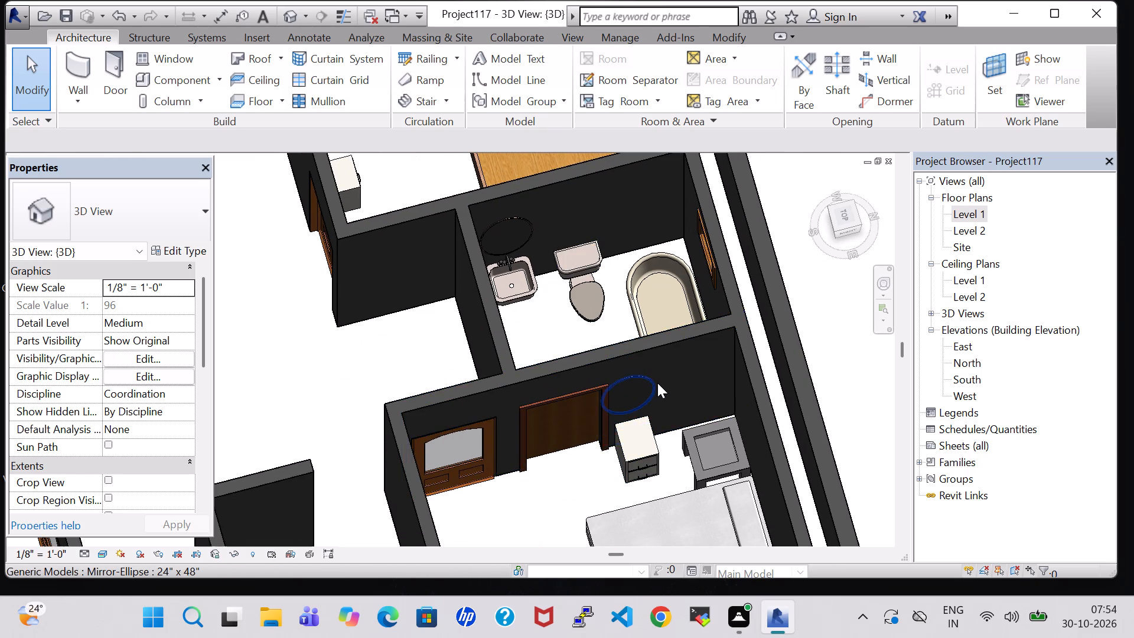
{"action": "scroll", "coordinate": [657, 383], "scroll_direction": "up", "scroll_amount": 7}
{"action": "left_click", "coordinate": [649, 382]}
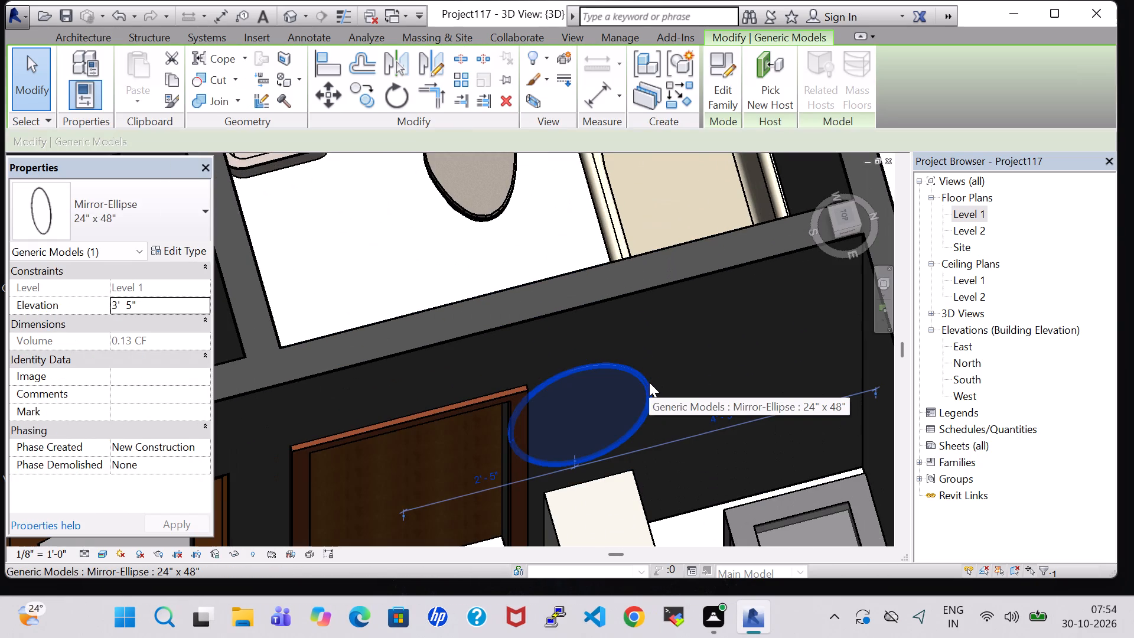
{"action": "key", "text": "Right"}
{"action": "key", "text": "Right"}
{"action": "key", "text": "Right"}
{"action": "key", "text": "Right"}
{"action": "key", "text": "Right"}
{"action": "key", "text": "Right"}
{"action": "key", "text": "Right"}
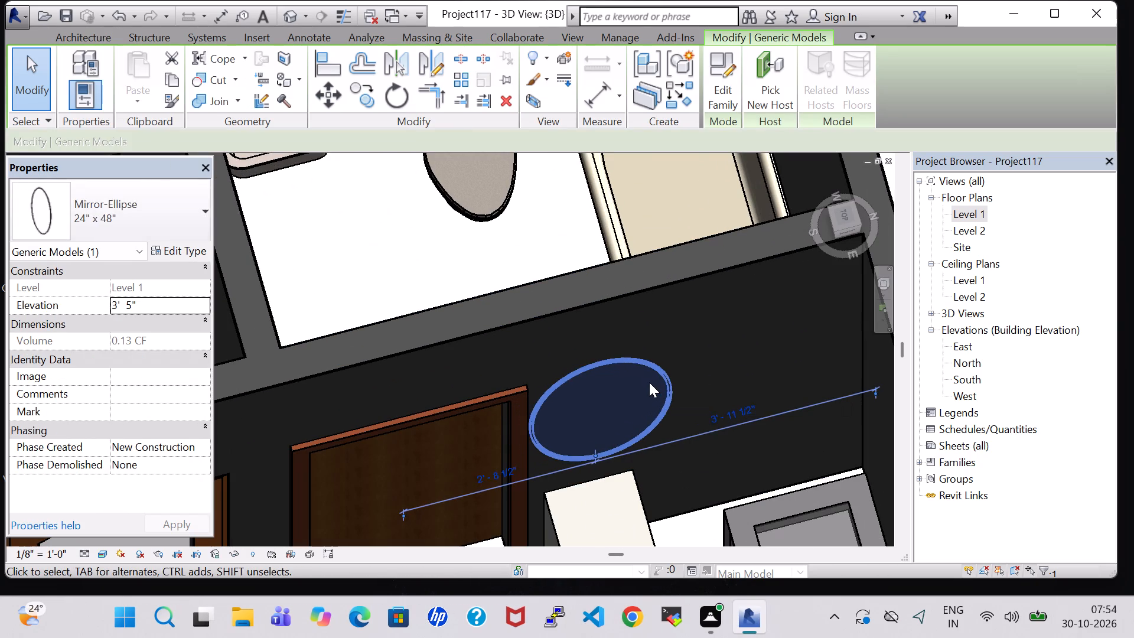
{"action": "key", "text": "Right"}
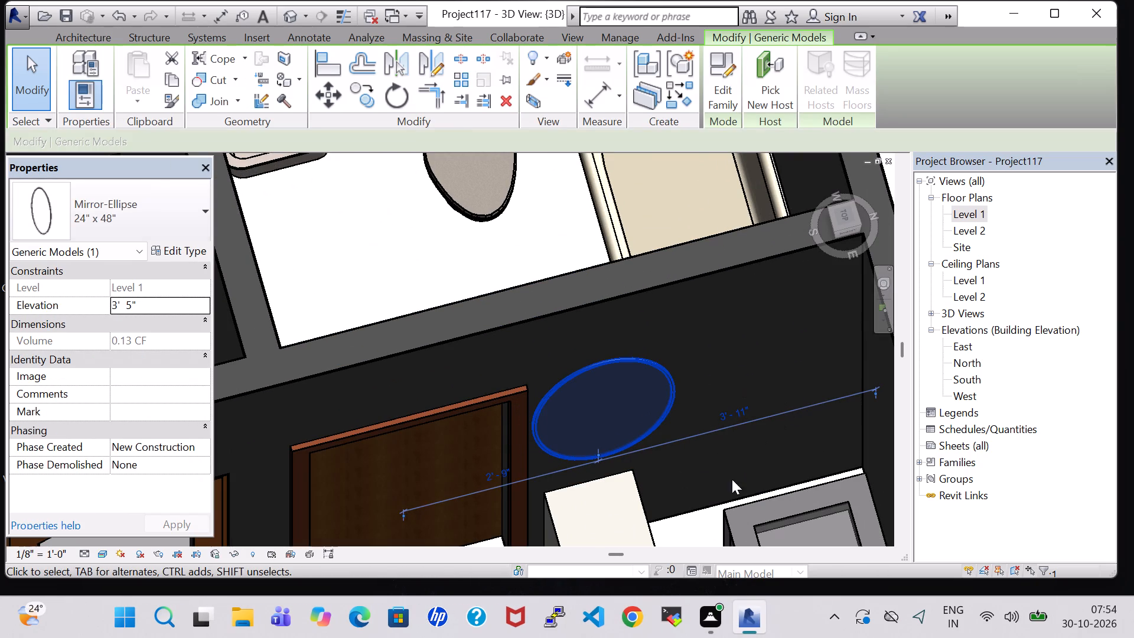
Nudge the two-drawer file cabinet away from the door so it sits beneath the ellipse mirror.
{"action": "left_click", "coordinate": [641, 491]}
{"action": "key", "text": "Right"}
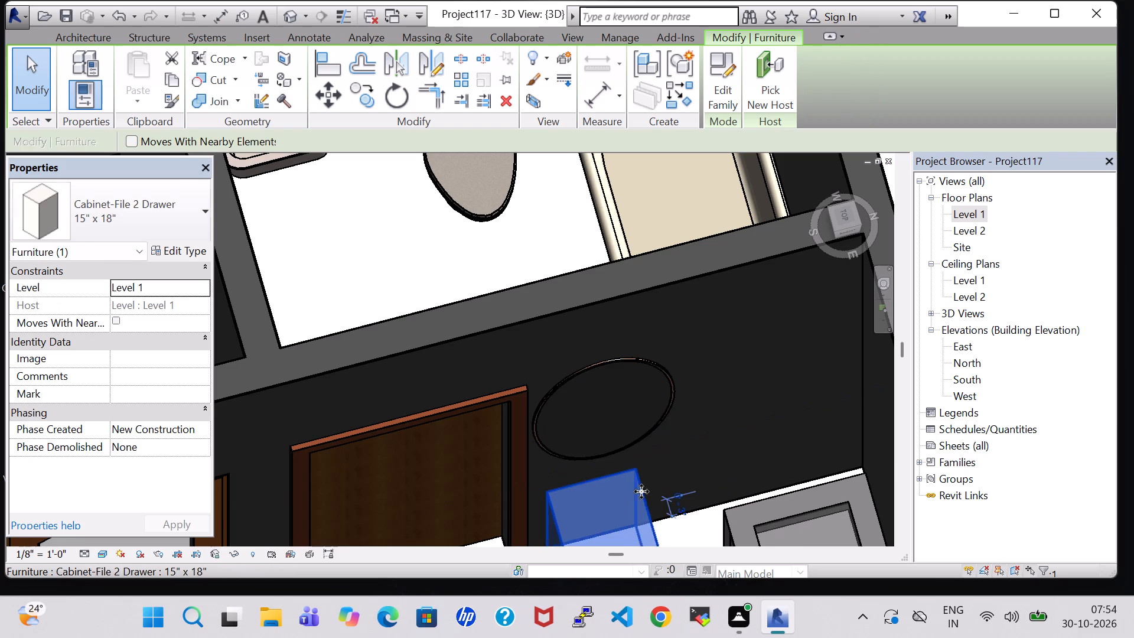
{"action": "key", "text": "Right"}
{"action": "key", "text": "Right"}
{"action": "key", "text": "Right"}
{"action": "key", "text": "Right"}
{"action": "key", "text": "Right"}
{"action": "key", "text": "Right"}
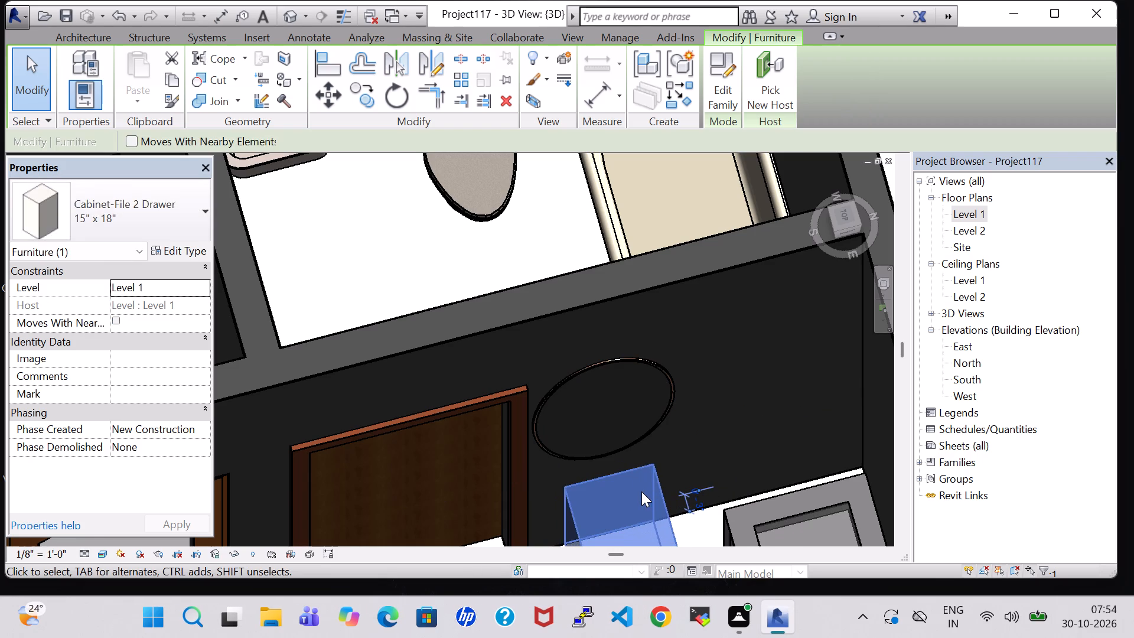
{"action": "scroll", "coordinate": [641, 493], "scroll_direction": "down", "scroll_amount": 7}
{"action": "left_click", "coordinate": [681, 454]}
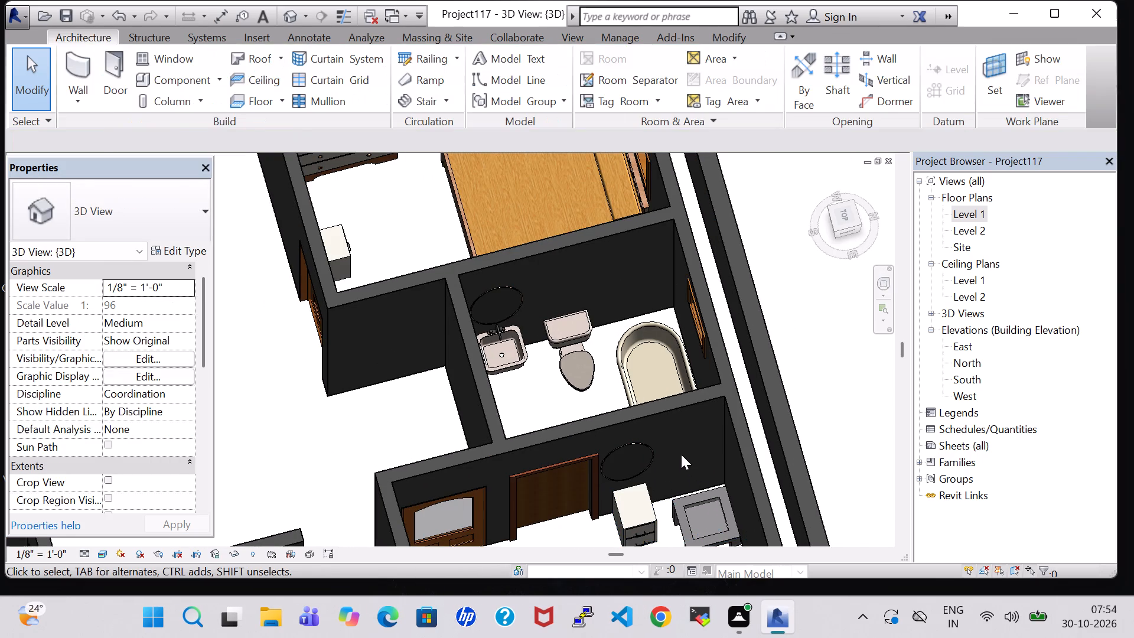
Examine the bedroom's furniture, the wall-mounted TV and the adjoining rooms in 3D from several angles.
{"action": "middle_click_drag", "start_coordinate": [678, 485], "coordinate": [660, 296]}
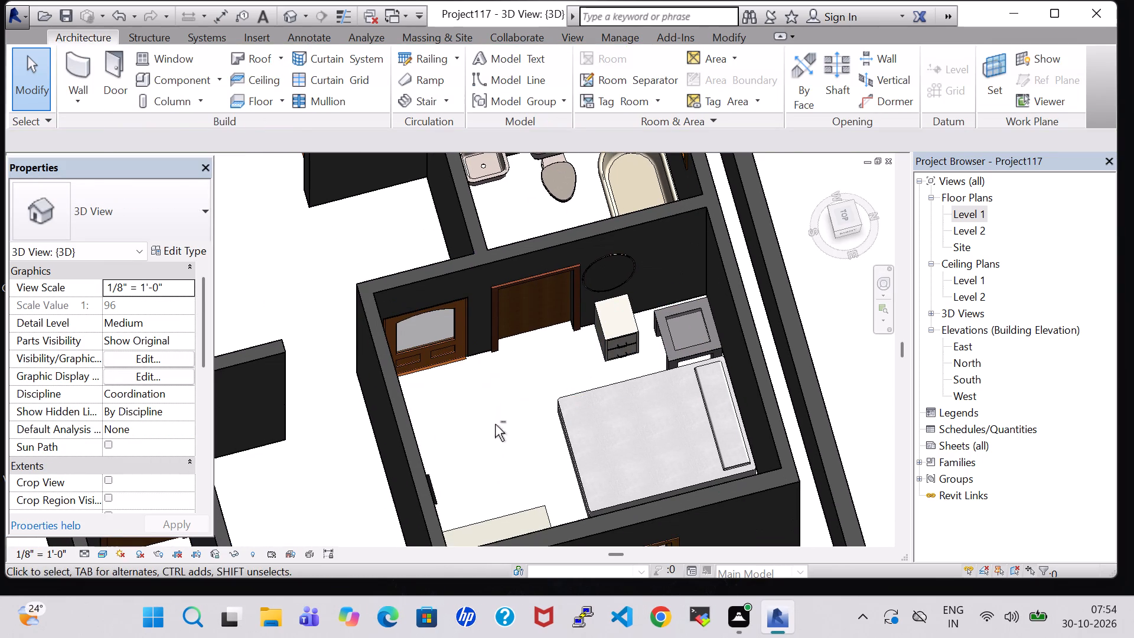
{"action": "middle_click_drag", "start_coordinate": [495, 424], "coordinate": [547, 437], "text": "shift"}
{"action": "middle_click", "coordinate": [547, 437], "text": "shift"}
{"action": "middle_click_drag", "start_coordinate": [610, 268], "coordinate": [560, 419]}
{"action": "middle_click_drag", "start_coordinate": [527, 388], "coordinate": [570, 389], "text": "shift"}
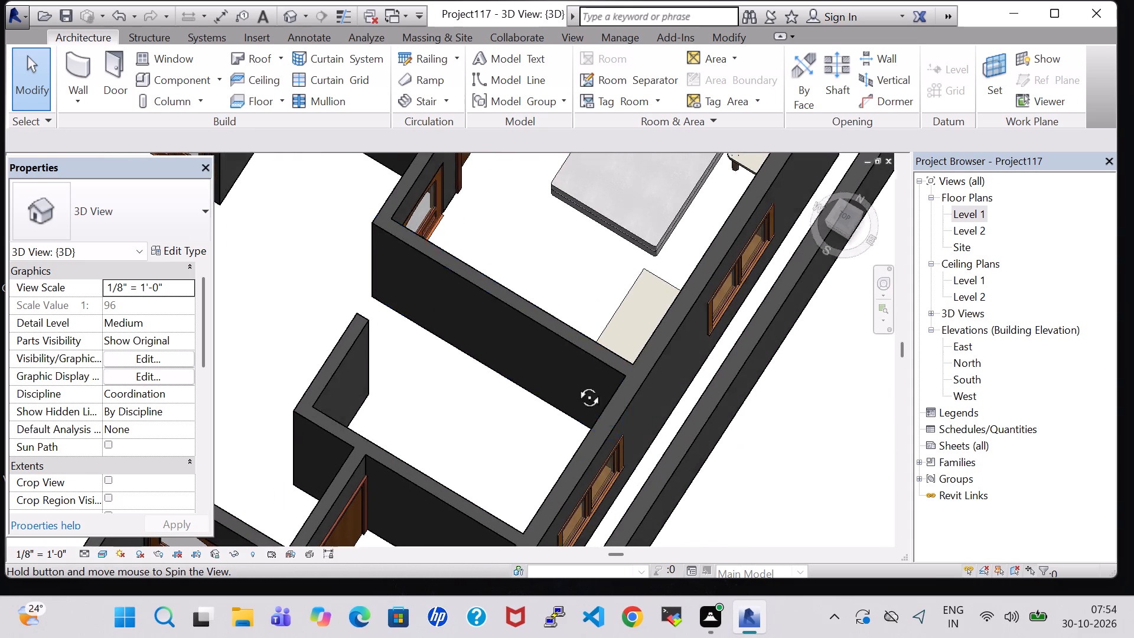
{"action": "middle_click_drag", "start_coordinate": [570, 261], "coordinate": [574, 360], "text": "shift"}
{"action": "middle_click_drag", "start_coordinate": [563, 254], "coordinate": [599, 265], "text": "shift"}
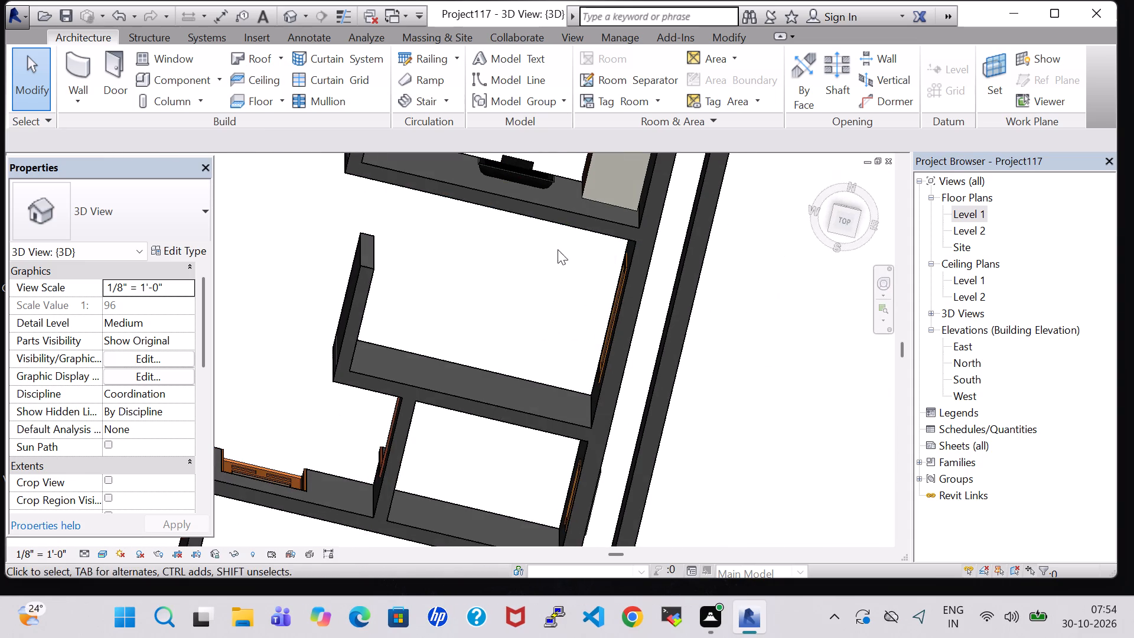
{"action": "middle_click_drag", "start_coordinate": [571, 306], "coordinate": [566, 404]}
{"action": "middle_click_drag", "start_coordinate": [490, 195], "coordinate": [533, 207], "text": "shift"}
{"action": "middle_click_drag", "start_coordinate": [519, 207], "coordinate": [575, 415]}
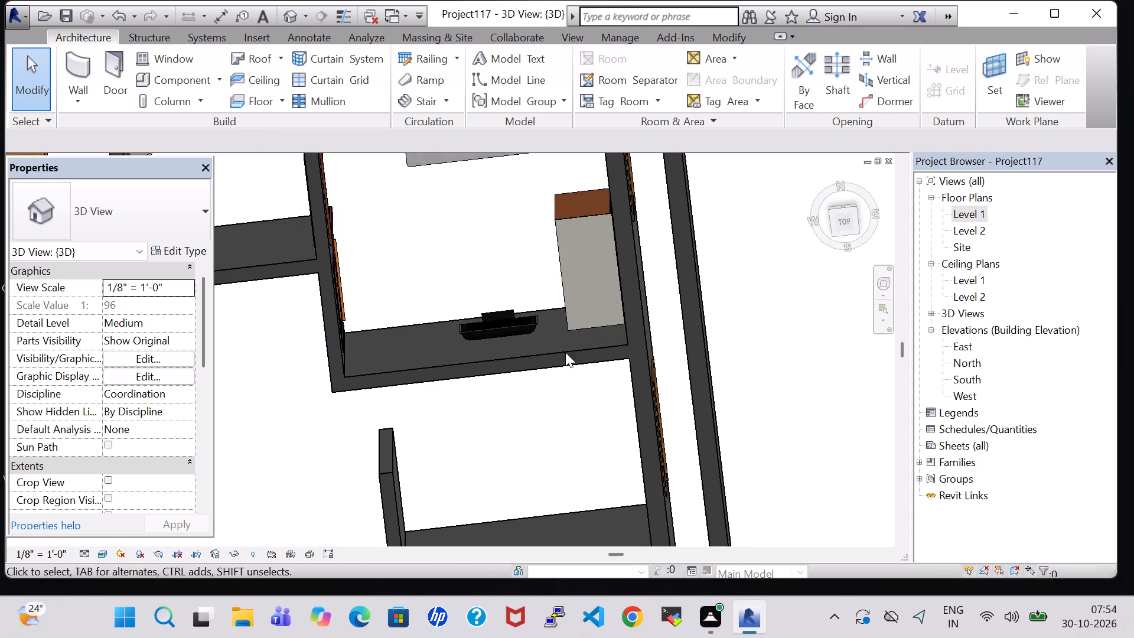
{"action": "middle_click_drag", "start_coordinate": [514, 262], "coordinate": [568, 235], "text": "shift"}
{"action": "middle_click_drag", "start_coordinate": [465, 220], "coordinate": [481, 394]}
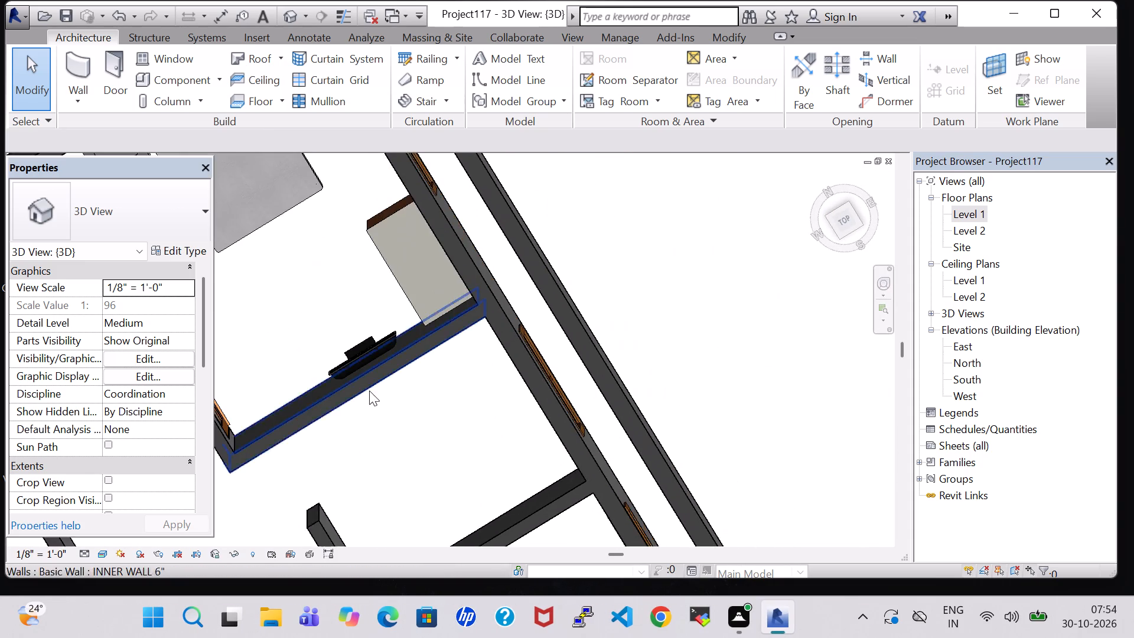
{"action": "middle_click", "coordinate": [369, 390], "text": "shift"}
{"action": "middle_click_drag", "start_coordinate": [369, 390], "coordinate": [401, 341], "text": "shift"}
{"action": "scroll", "coordinate": [403, 323], "scroll_direction": "up", "scroll_amount": 9}
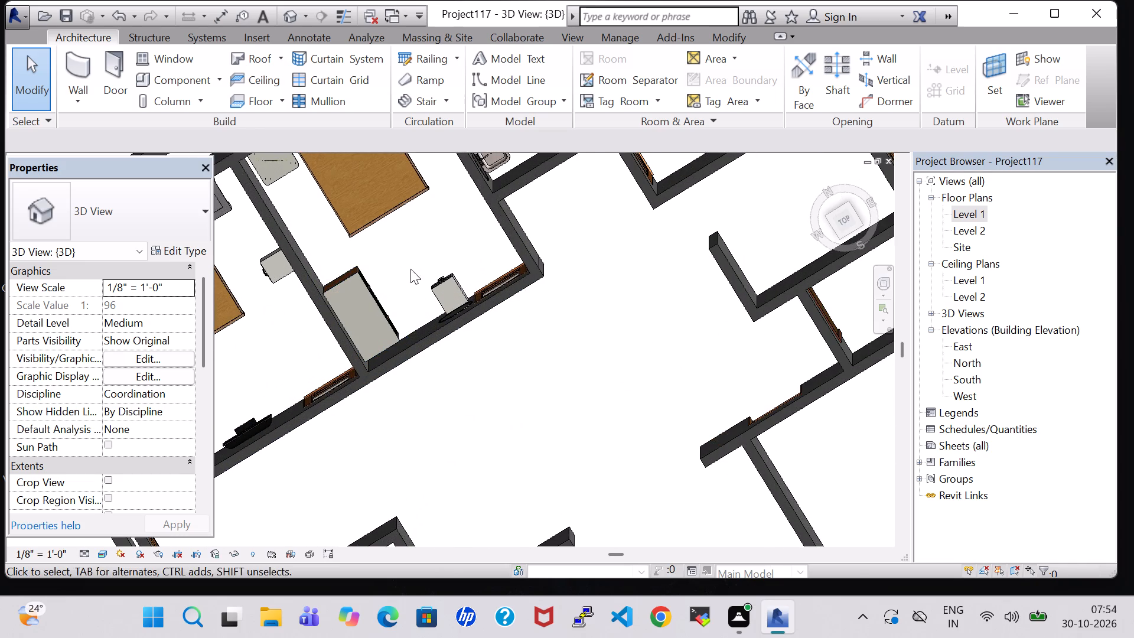
{"action": "middle_click_drag", "start_coordinate": [410, 269], "coordinate": [373, 274], "text": "shift"}
{"action": "middle_click_drag", "start_coordinate": [752, 243], "coordinate": [712, 263]}
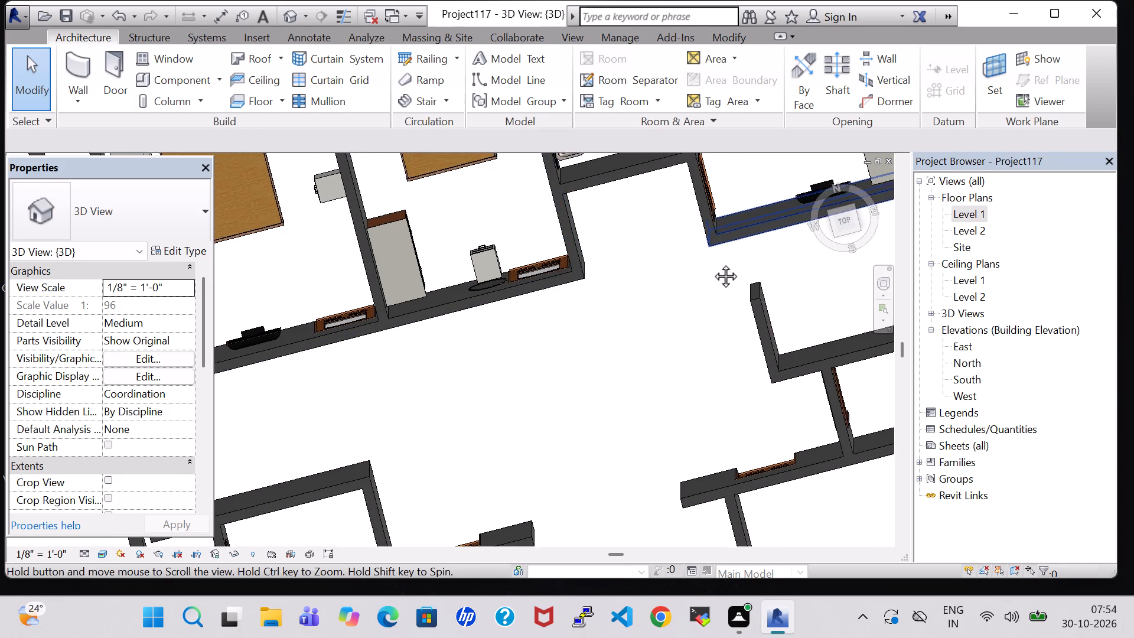
{"action": "middle_click_drag", "start_coordinate": [712, 263], "coordinate": [514, 428]}
Rotate the 48" x 72" x 24" dresser 180 degrees so its drawers face into the bedroom.
{"action": "middle_click_drag", "start_coordinate": [527, 379], "coordinate": [589, 238], "text": "shift"}
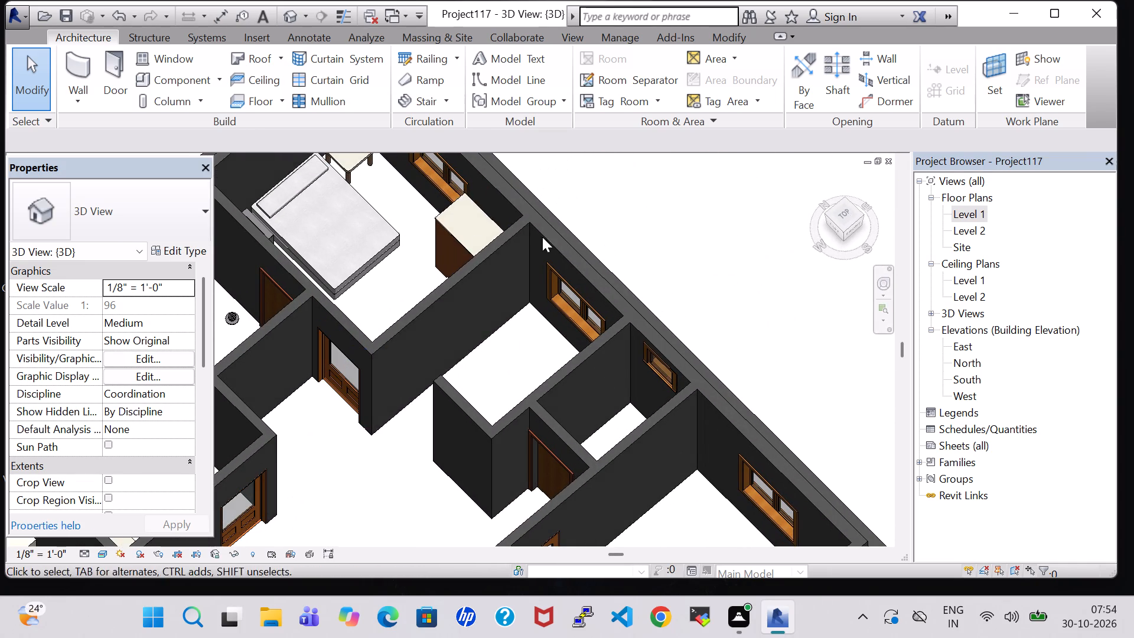
{"action": "left_click", "coordinate": [462, 235]}
{"action": "key", "text": "space"}
{"action": "key", "text": "space"}
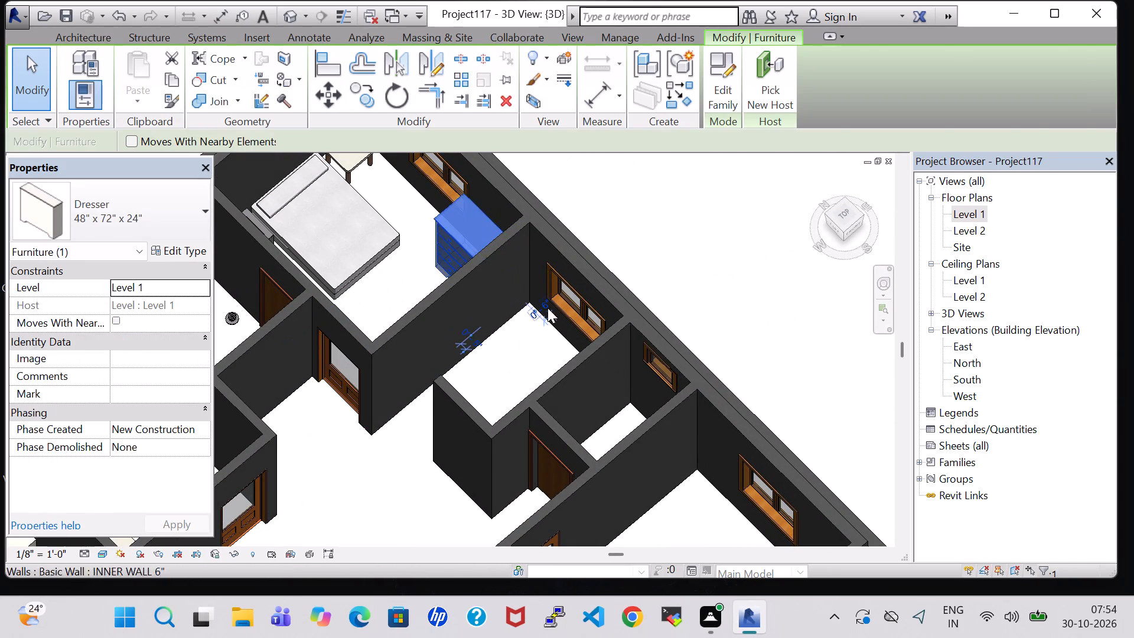
{"action": "left_click", "coordinate": [506, 336]}
Examine the furniture and fixture layout of the bedrooms and bathrooms across the house in 3D.
{"action": "middle_click", "coordinate": [422, 239]}
{"action": "middle_click_drag", "start_coordinate": [425, 239], "coordinate": [441, 245]}
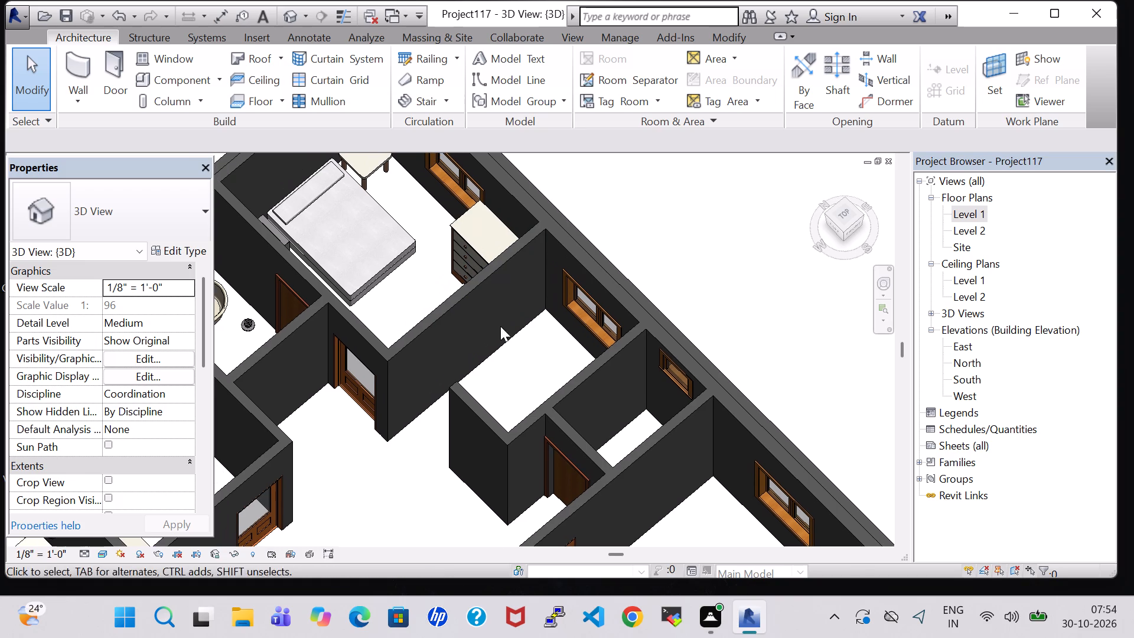
{"action": "middle_click", "coordinate": [436, 275]}
{"action": "middle_click_drag", "start_coordinate": [436, 275], "coordinate": [458, 311]}
{"action": "middle_click_drag", "start_coordinate": [462, 319], "coordinate": [485, 387]}
{"action": "scroll", "coordinate": [488, 382], "scroll_direction": "up", "scroll_amount": 6}
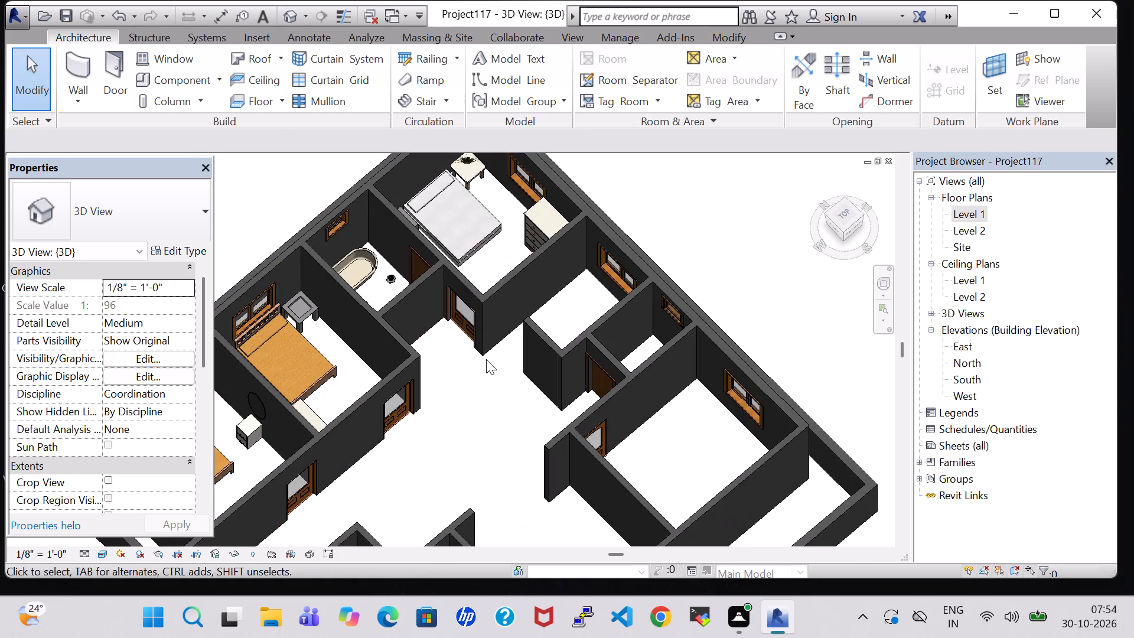
{"action": "middle_click_drag", "start_coordinate": [472, 268], "coordinate": [519, 444]}
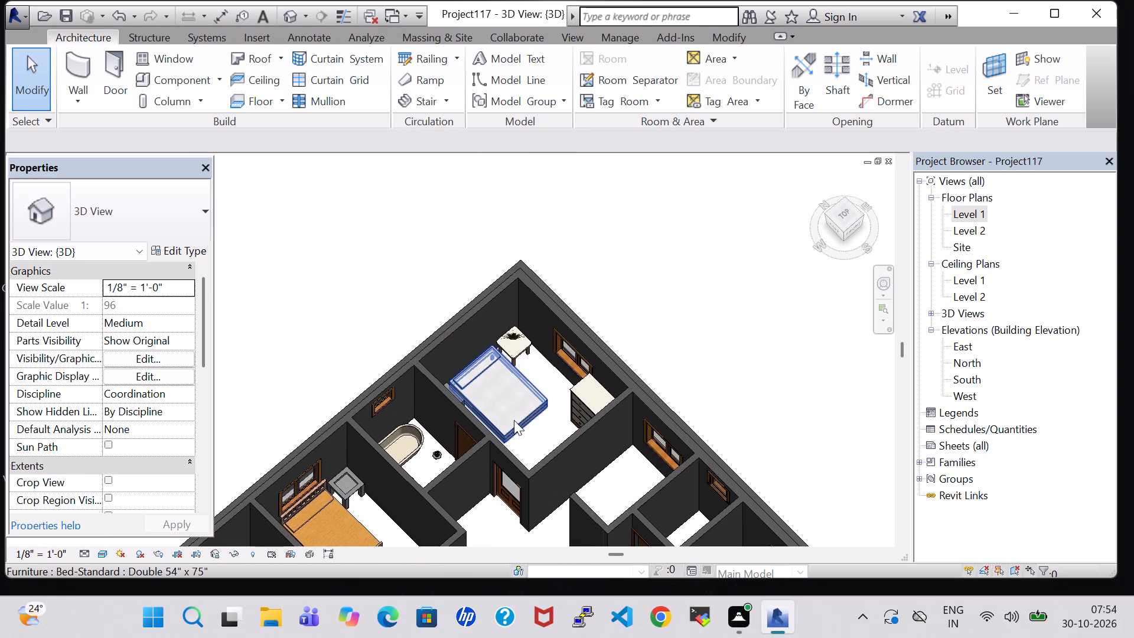
{"action": "middle_click_drag", "start_coordinate": [514, 420], "coordinate": [540, 470], "text": "shift"}
{"action": "middle_click_drag", "start_coordinate": [546, 481], "coordinate": [576, 525], "text": "shift"}
{"action": "middle_click_drag", "start_coordinate": [438, 435], "coordinate": [485, 450], "text": "shift"}
{"action": "scroll", "coordinate": [370, 464], "scroll_direction": "up", "scroll_amount": 7}
{"action": "middle_click", "coordinate": [368, 468]}
{"action": "middle_click", "coordinate": [368, 468], "text": "shift"}
{"action": "middle_click", "coordinate": [368, 468], "text": "shift"}
{"action": "middle_click_drag", "start_coordinate": [368, 468], "coordinate": [380, 465], "text": "shift"}
{"action": "scroll", "coordinate": [370, 330], "scroll_direction": "up", "scroll_amount": 5}
{"action": "middle_click_drag", "start_coordinate": [408, 312], "coordinate": [483, 368]}
{"action": "middle_click_drag", "start_coordinate": [546, 503], "coordinate": [547, 508]}
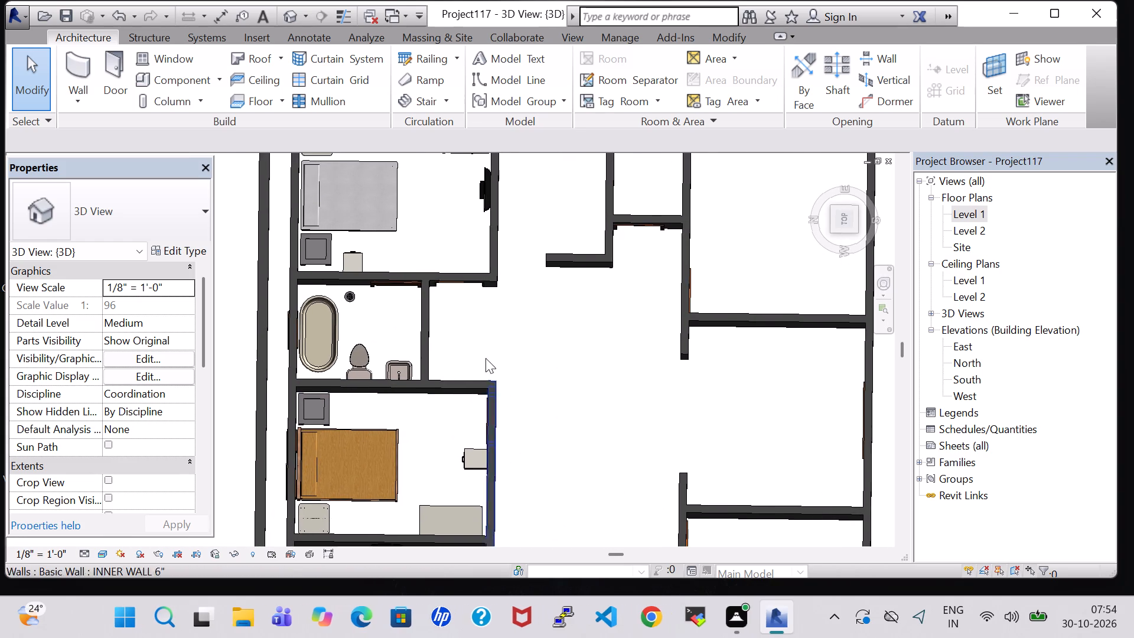
Examine the house from the opposite side, checking the bedroom's dresser and wall-mounted TV up close.
{"action": "middle_click_drag", "start_coordinate": [447, 260], "coordinate": [457, 255]}
{"action": "middle_click_drag", "start_coordinate": [469, 245], "coordinate": [522, 215], "text": "shift"}
{"action": "middle_click_drag", "start_coordinate": [457, 297], "coordinate": [495, 253]}
{"action": "middle_click_drag", "start_coordinate": [496, 252], "coordinate": [498, 243], "text": "shift"}
{"action": "middle_click_drag", "start_coordinate": [318, 376], "coordinate": [382, 299], "text": "shift"}
{"action": "scroll", "coordinate": [350, 394], "scroll_direction": "up", "scroll_amount": 1}
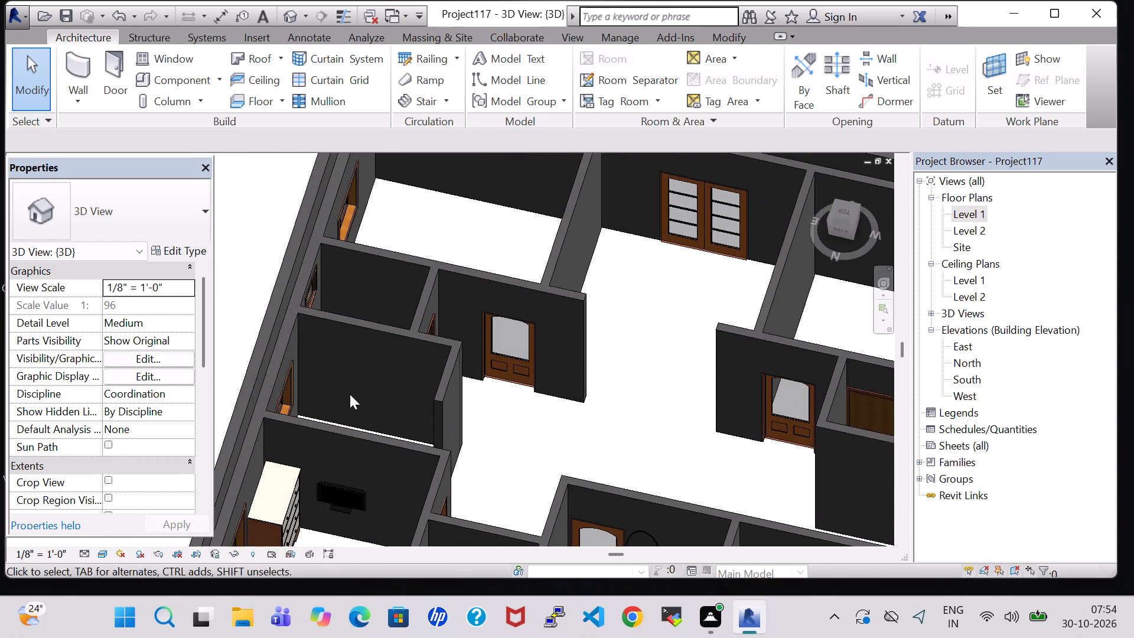
{"action": "middle_click_drag", "start_coordinate": [350, 394], "coordinate": [384, 340]}
{"action": "scroll", "coordinate": [403, 435], "scroll_direction": "down", "scroll_amount": 3}
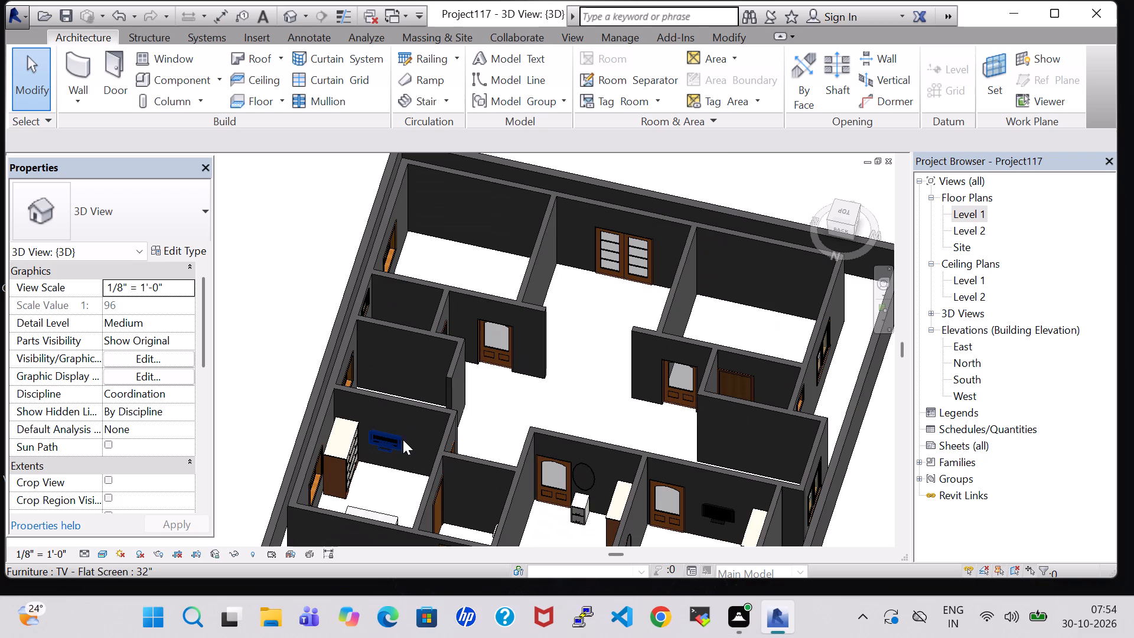
{"action": "middle_click", "coordinate": [397, 466], "text": "shift"}
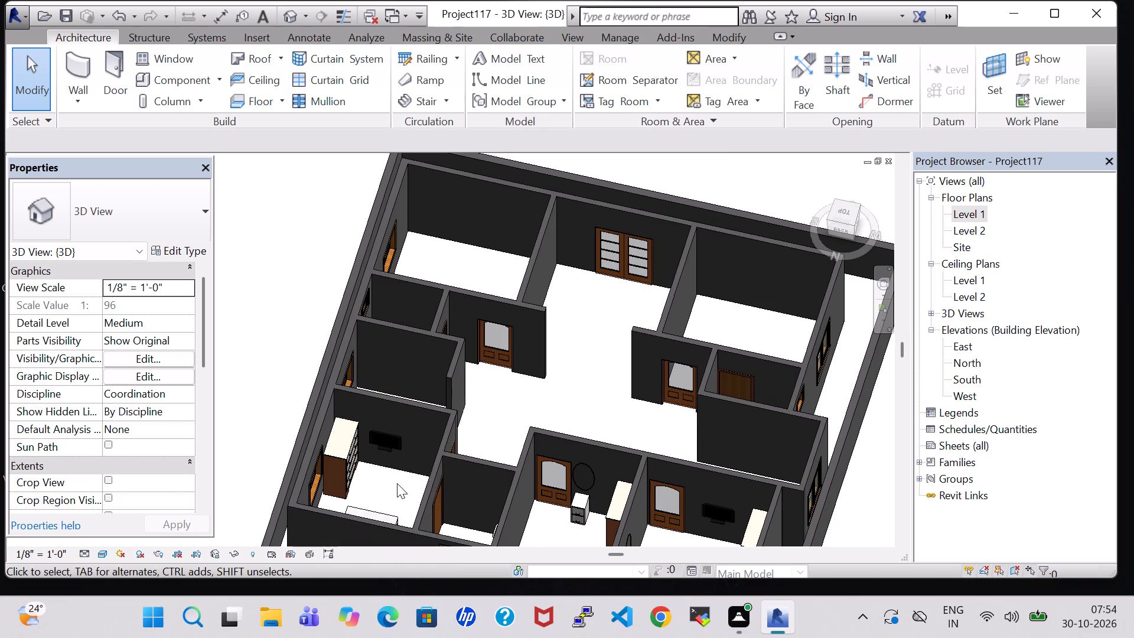
{"action": "left_click", "coordinate": [397, 483]}
{"action": "middle_click_drag", "start_coordinate": [397, 483], "coordinate": [311, 461], "text": "shift"}
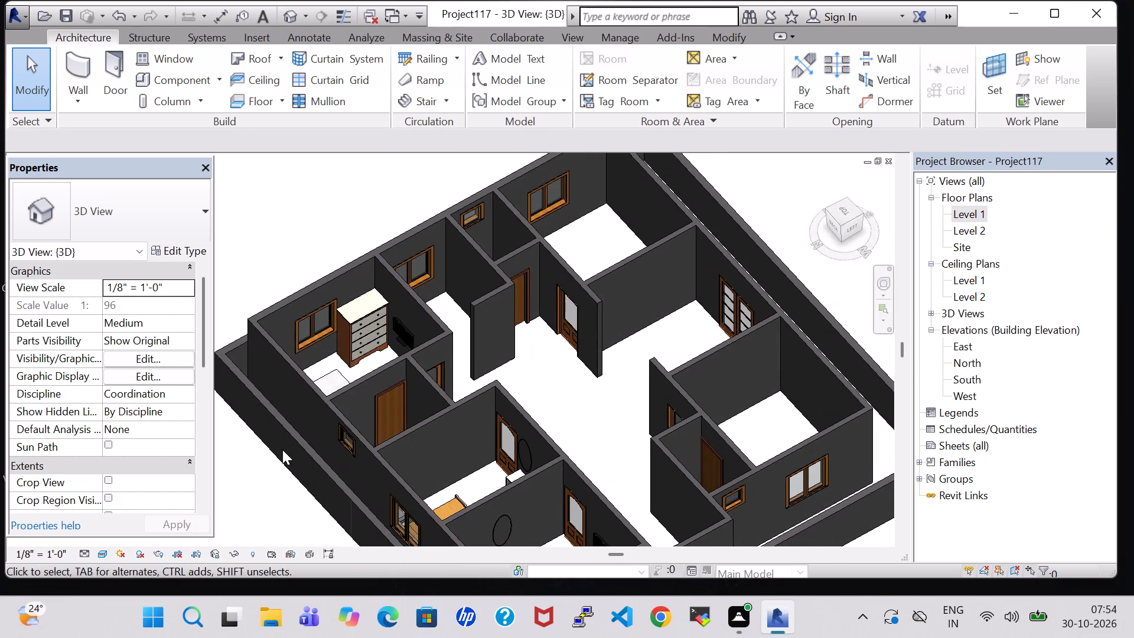
{"action": "scroll", "coordinate": [348, 298], "scroll_direction": "up", "scroll_amount": 10}
{"action": "middle_click_drag", "start_coordinate": [348, 298], "coordinate": [357, 300]}
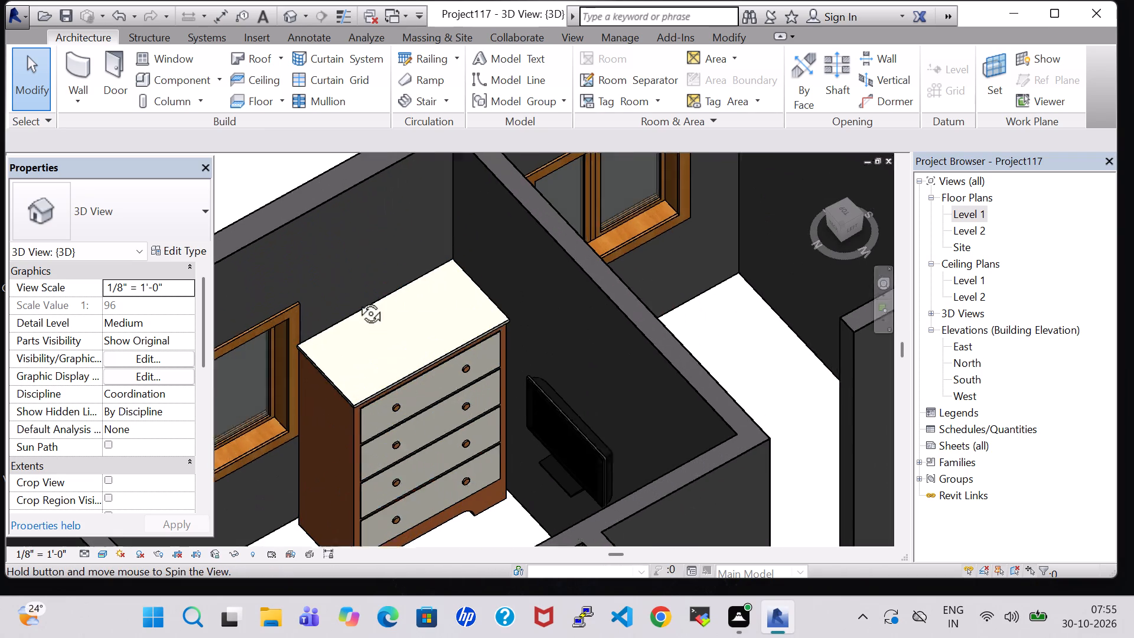
{"action": "middle_click_drag", "start_coordinate": [357, 300], "coordinate": [497, 396]}
{"action": "middle_click_drag", "start_coordinate": [510, 469], "coordinate": [482, 357]}
Look over the unfurnished rooms and orient the 3D view to the front of the building.
{"action": "scroll", "coordinate": [514, 501], "scroll_direction": "down", "scroll_amount": 4}
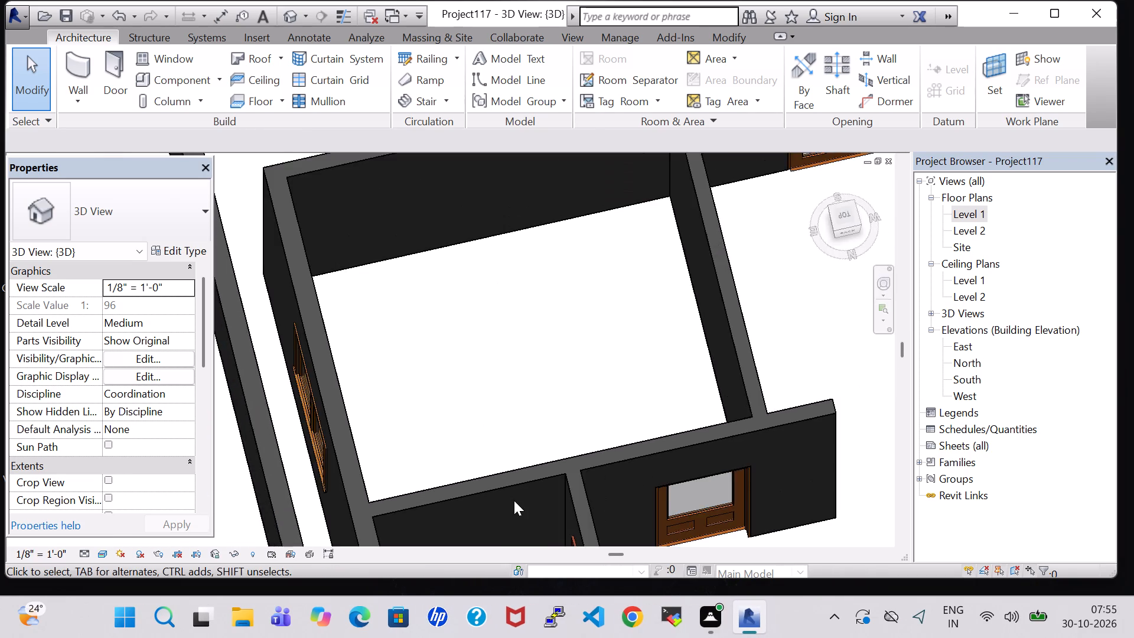
{"action": "scroll", "coordinate": [514, 500], "scroll_direction": "down", "scroll_amount": 2}
{"action": "middle_click_drag", "start_coordinate": [553, 503], "coordinate": [537, 374]}
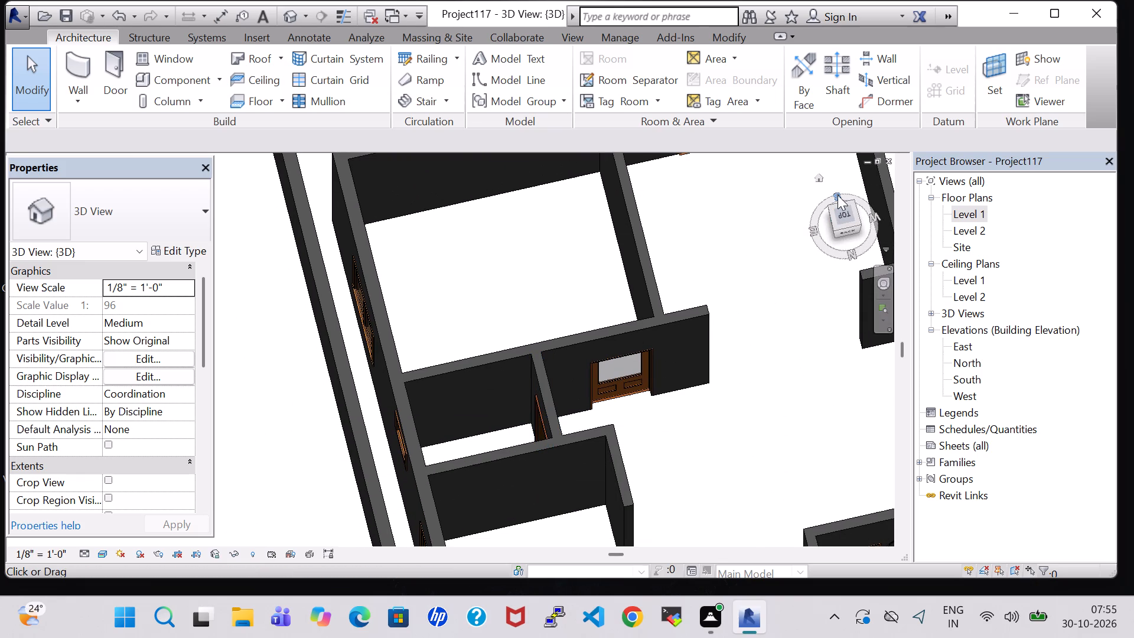
{"action": "left_click", "coordinate": [838, 195]}
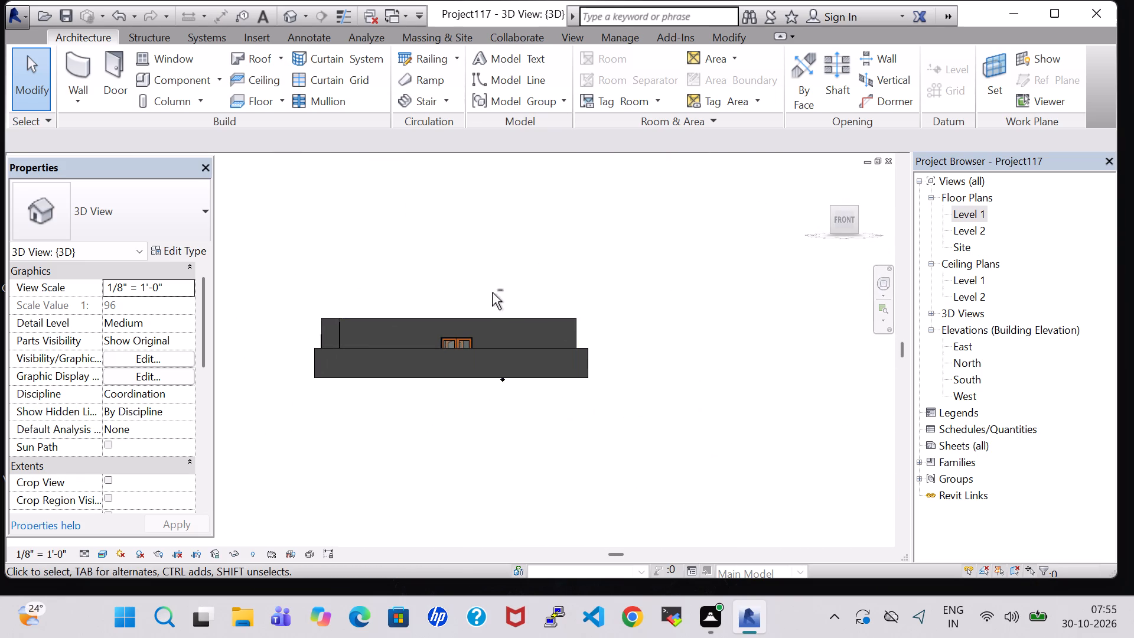
Examine the whole interior layout from the front and from above in 3D, including the furnished bedrooms and the empty rooms.
{"action": "middle_click_drag", "start_coordinate": [519, 229], "coordinate": [529, 360], "text": "shift"}
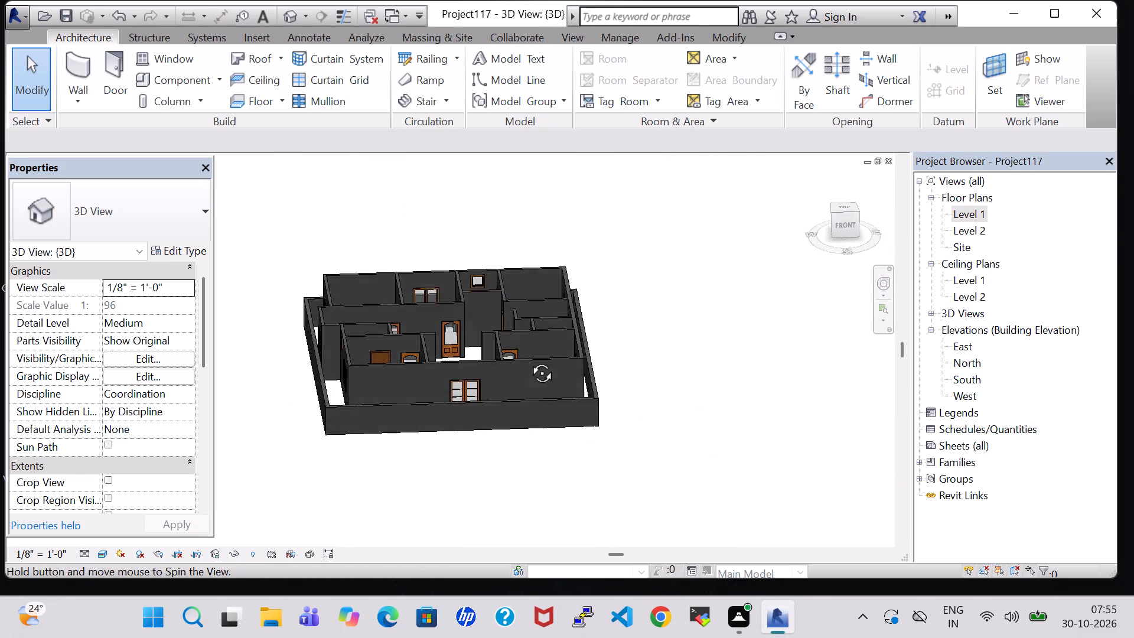
{"action": "middle_click_drag", "start_coordinate": [529, 360], "coordinate": [497, 445], "text": "shift"}
{"action": "scroll", "coordinate": [516, 327], "scroll_direction": "up", "scroll_amount": 5}
{"action": "middle_click_drag", "start_coordinate": [545, 272], "coordinate": [546, 274], "text": "shift"}
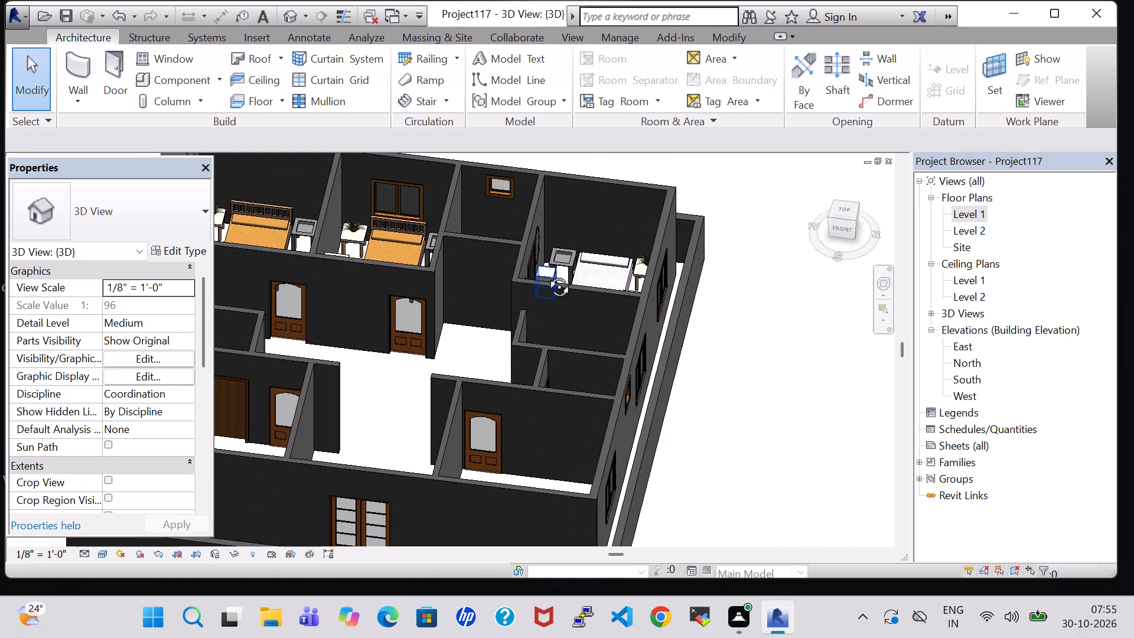
{"action": "middle_click_drag", "start_coordinate": [546, 274], "coordinate": [553, 296], "text": "shift"}
{"action": "middle_click_drag", "start_coordinate": [557, 308], "coordinate": [571, 403], "text": "shift"}
{"action": "middle_click", "coordinate": [571, 403], "text": "shift"}
{"action": "middle_click_drag", "start_coordinate": [530, 247], "coordinate": [530, 250], "text": "shift"}
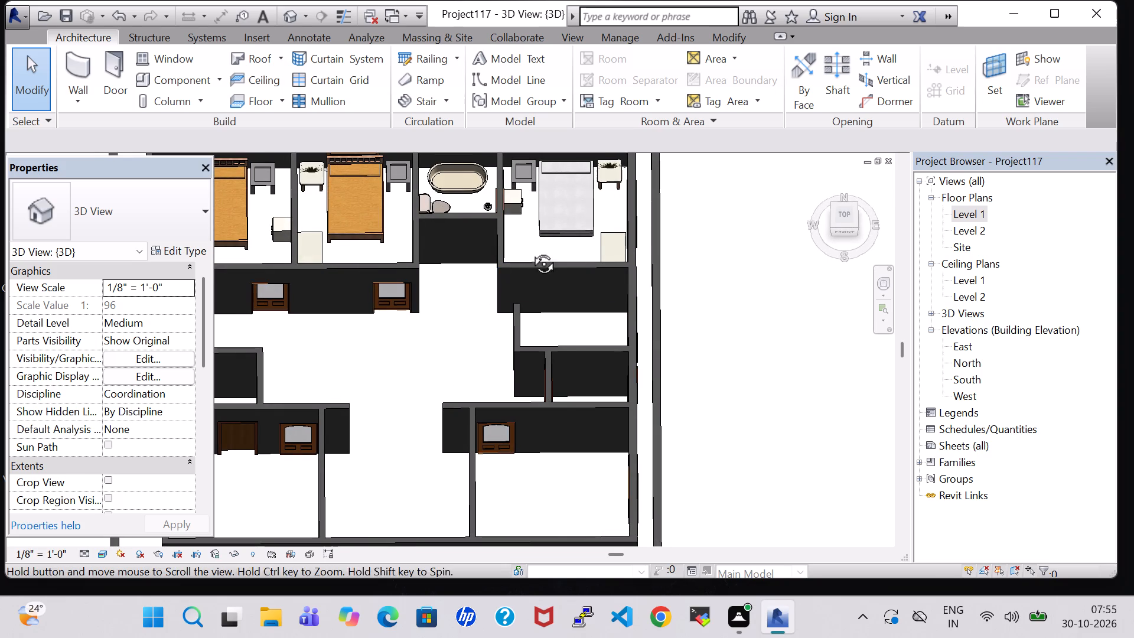
{"action": "middle_click_drag", "start_coordinate": [530, 250], "coordinate": [519, 380], "text": "shift"}
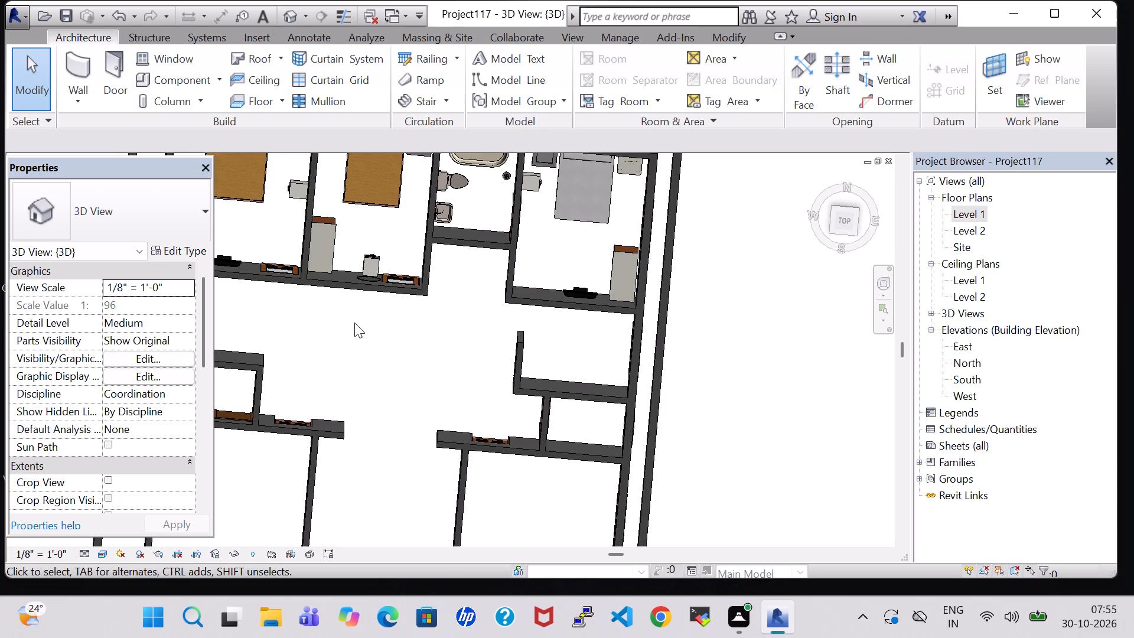
{"action": "middle_click_drag", "start_coordinate": [354, 323], "coordinate": [521, 416]}
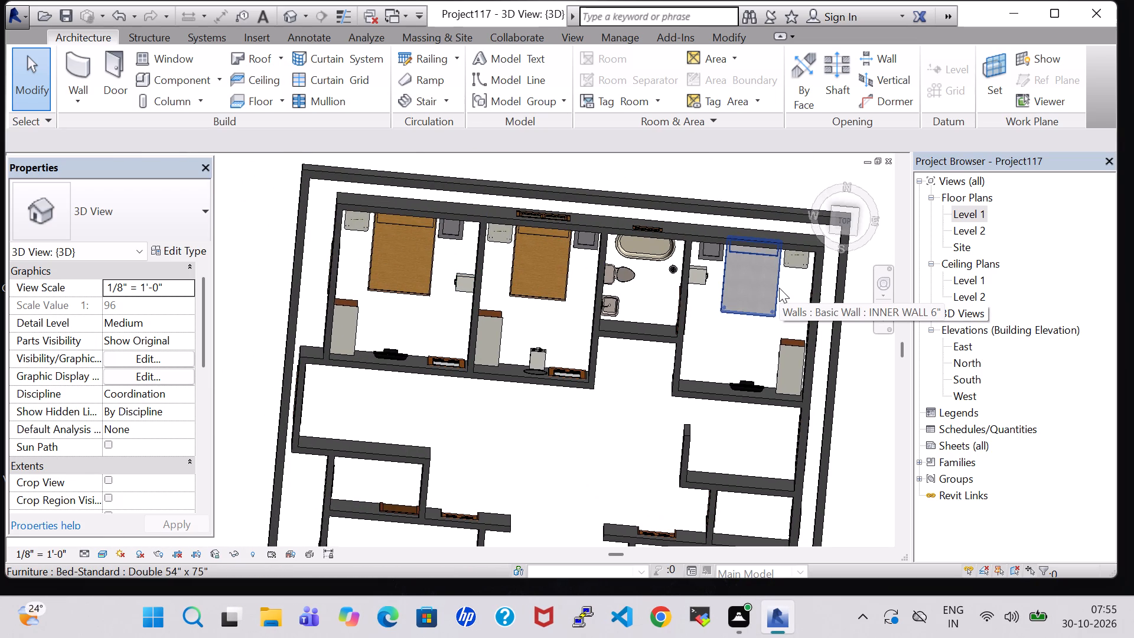
In the Level 1 floor plan, place tagged rooms in the three furnished bedrooms and the bathroom between them.
{"action": "double_click", "coordinate": [975, 216]}
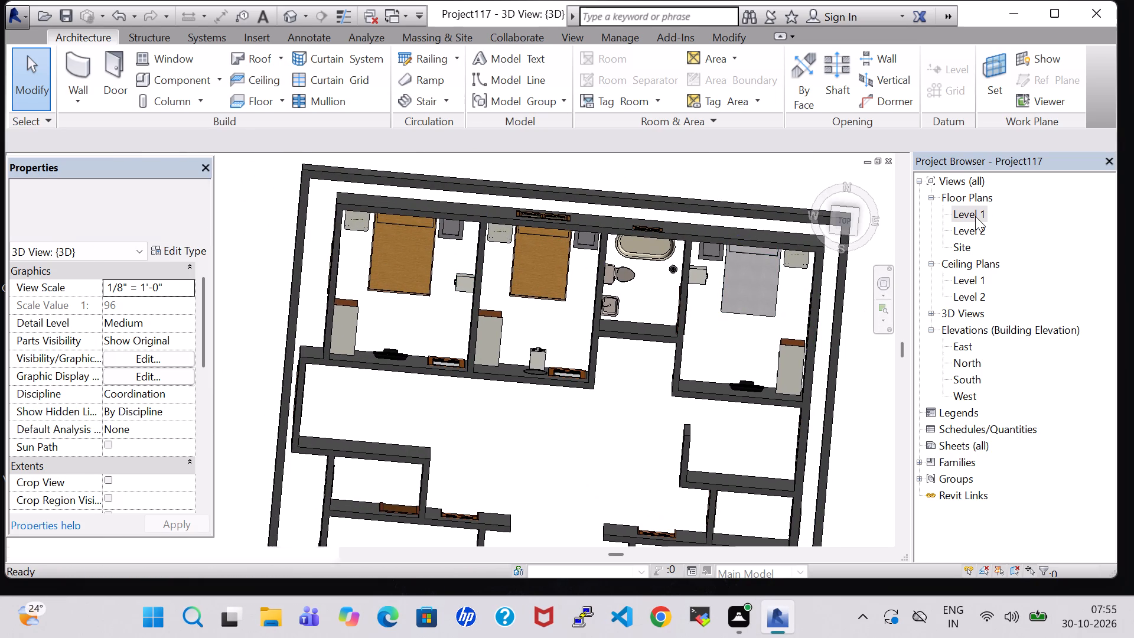
{"action": "scroll", "coordinate": [599, 298], "scroll_direction": "down", "scroll_amount": 8}
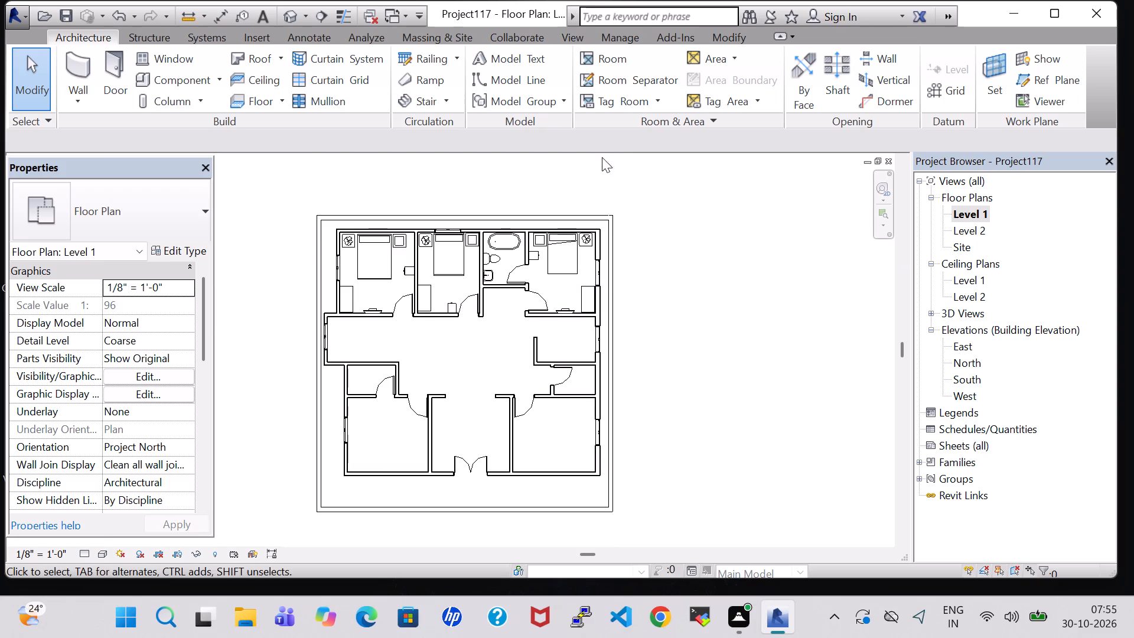
{"action": "left_click", "coordinate": [619, 63]}
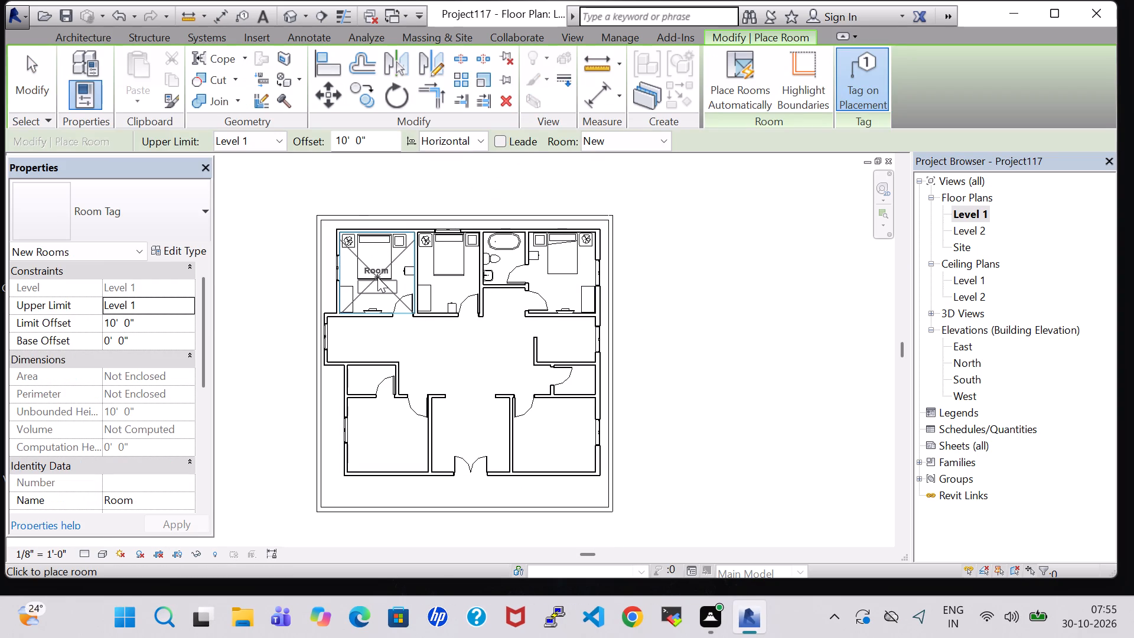
{"action": "left_click", "coordinate": [377, 273]}
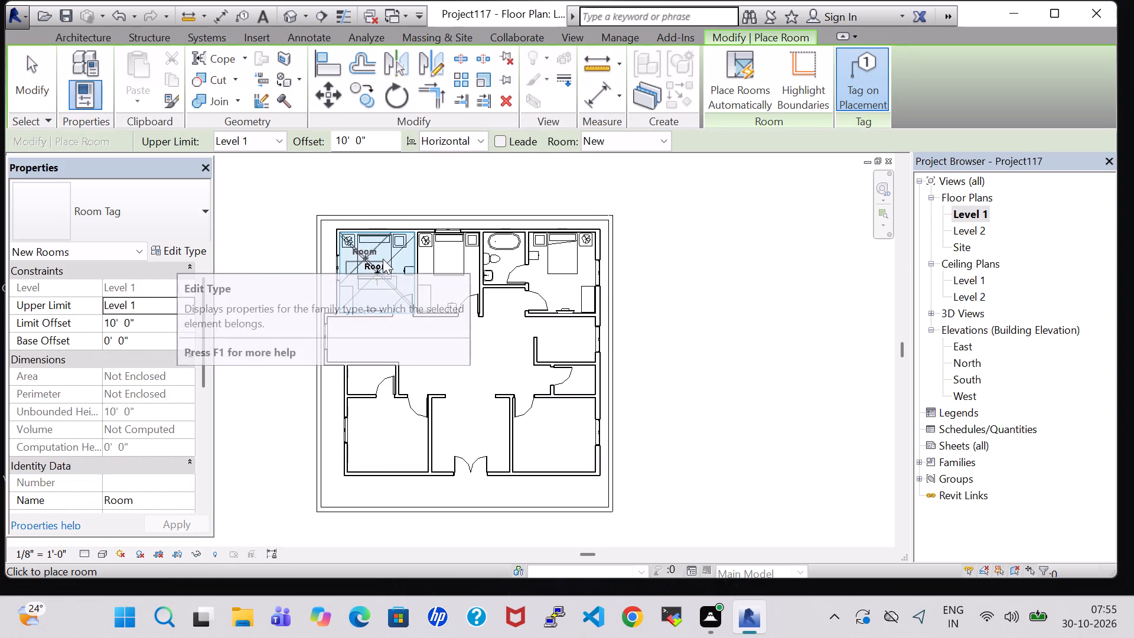
{"action": "left_click", "coordinate": [445, 275]}
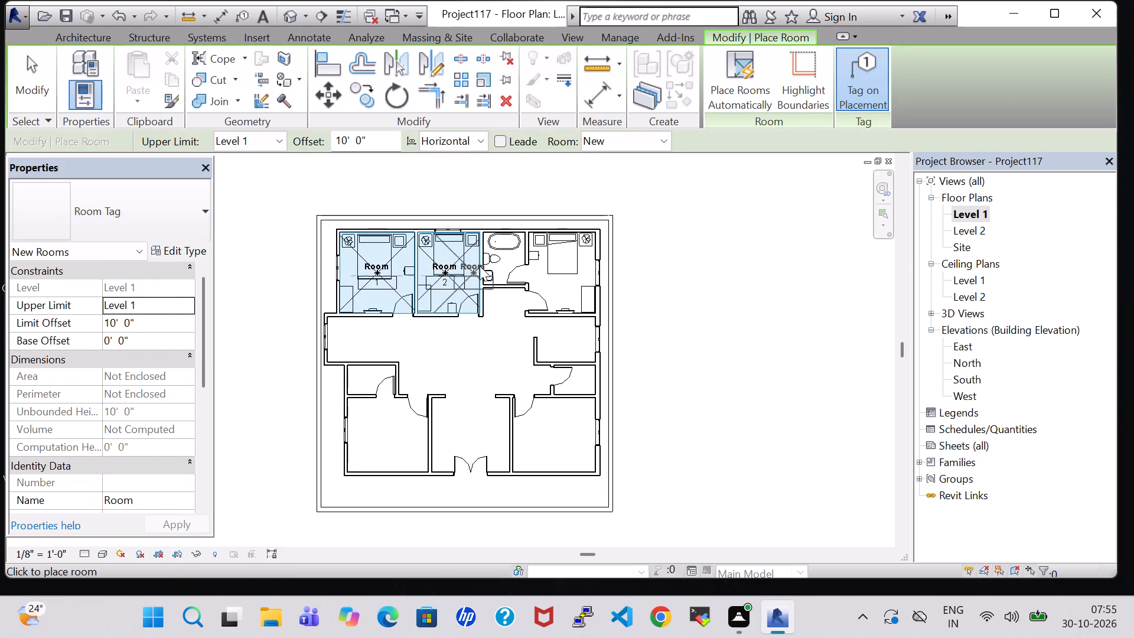
{"action": "left_click", "coordinate": [503, 255]}
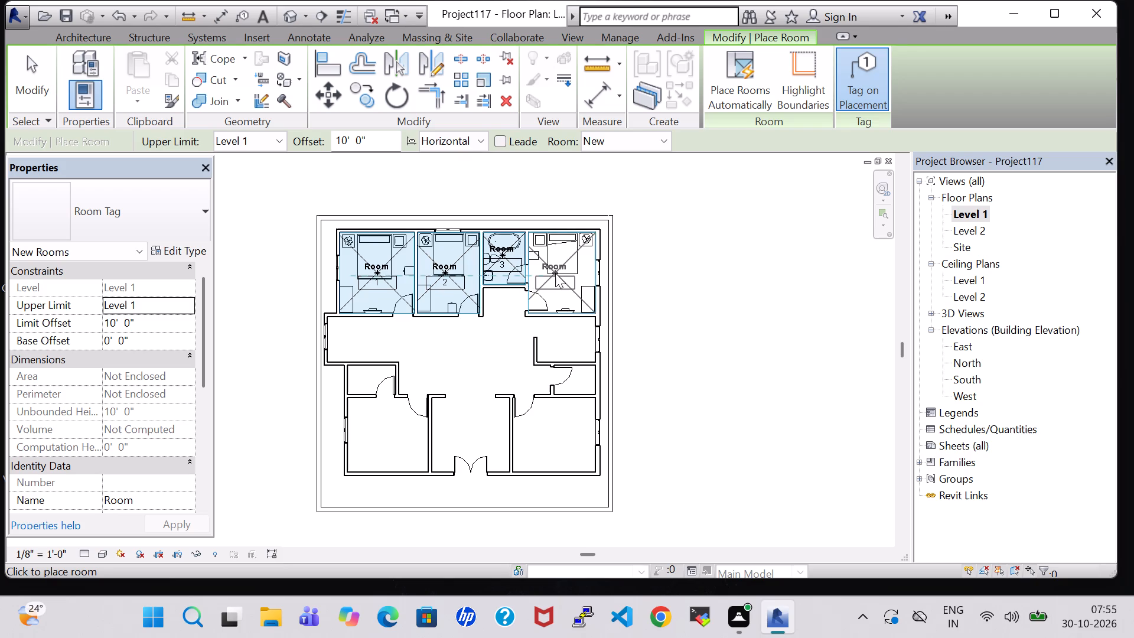
{"action": "left_click", "coordinate": [559, 274]}
{"action": "key", "text": "Escape"}
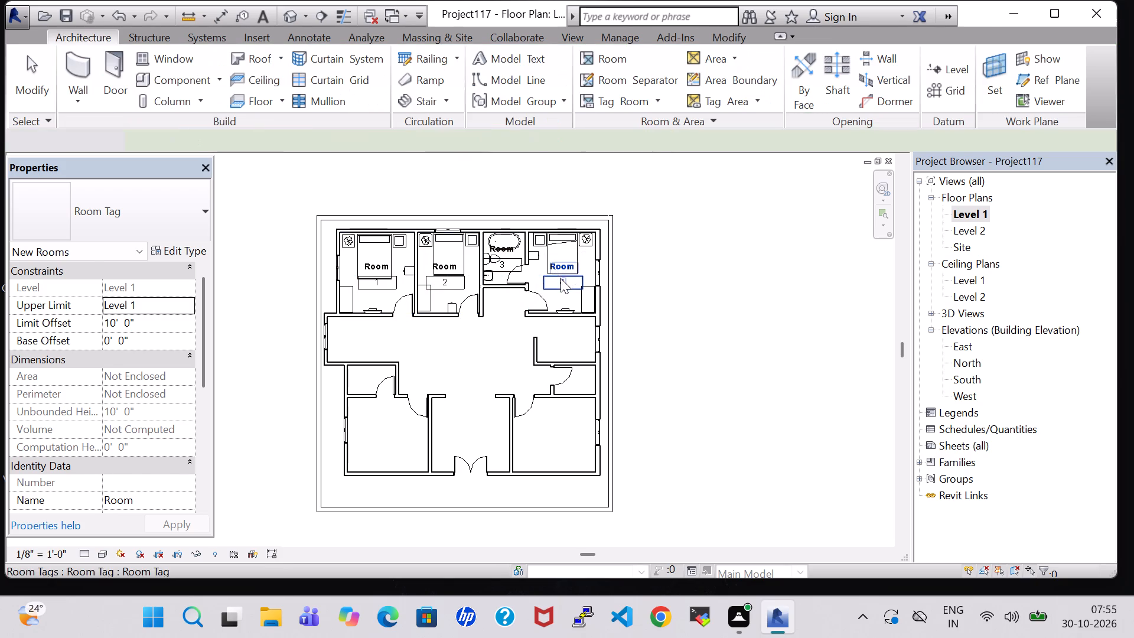
Turn off Show Room Number in the Room Tag type properties.
{"action": "left_click", "coordinate": [372, 266]}
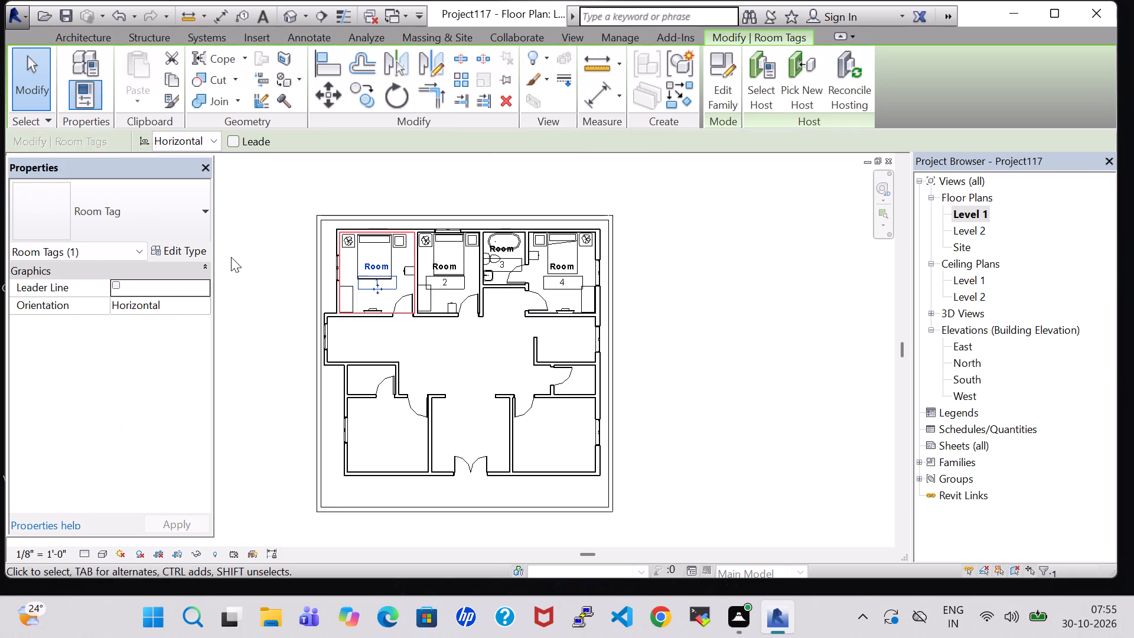
{"action": "left_click", "coordinate": [196, 251]}
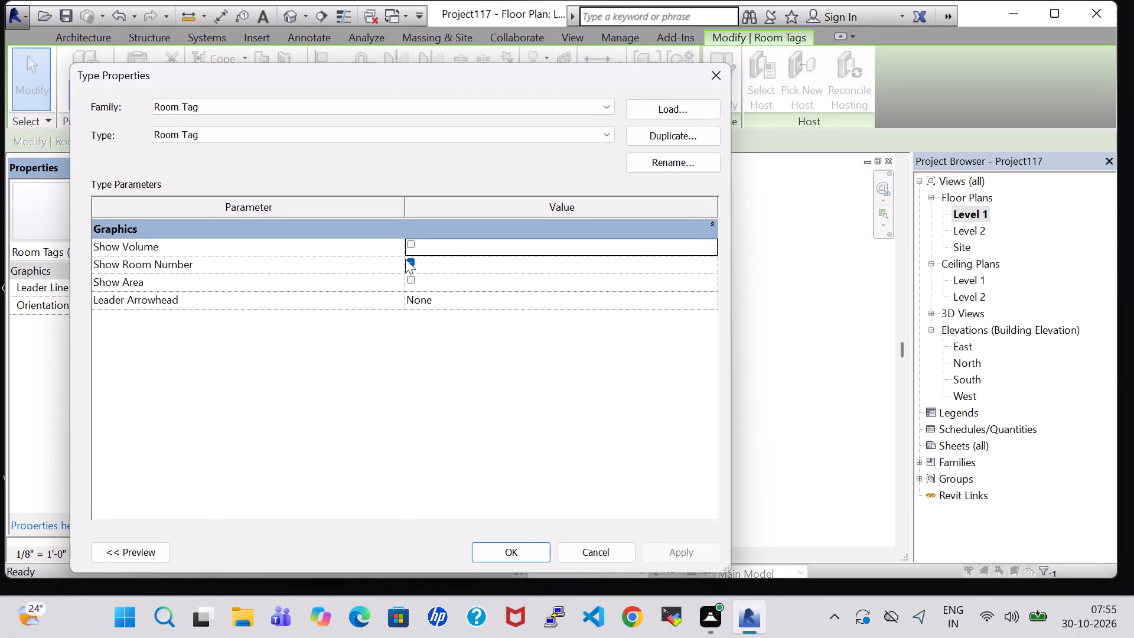
{"action": "left_click", "coordinate": [409, 262]}
{"action": "left_click", "coordinate": [529, 551]}
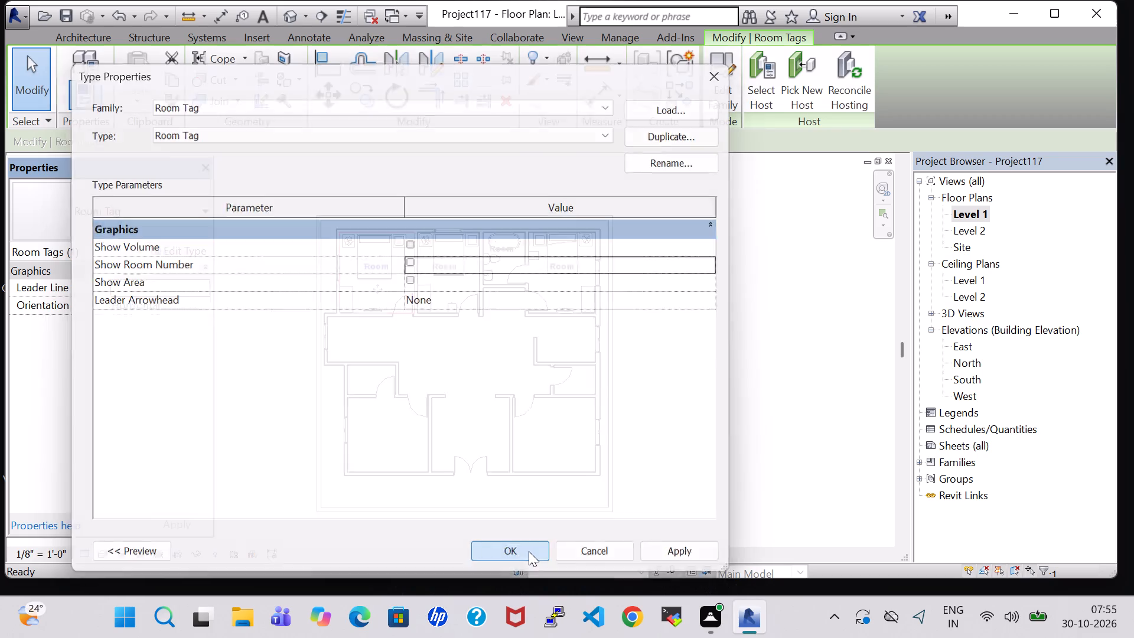
Rename the room tag of the westernmost furnished bedroom to BEDROOM-1.
{"action": "left_click", "coordinate": [381, 264]}
{"action": "left_click", "coordinate": [381, 264]}
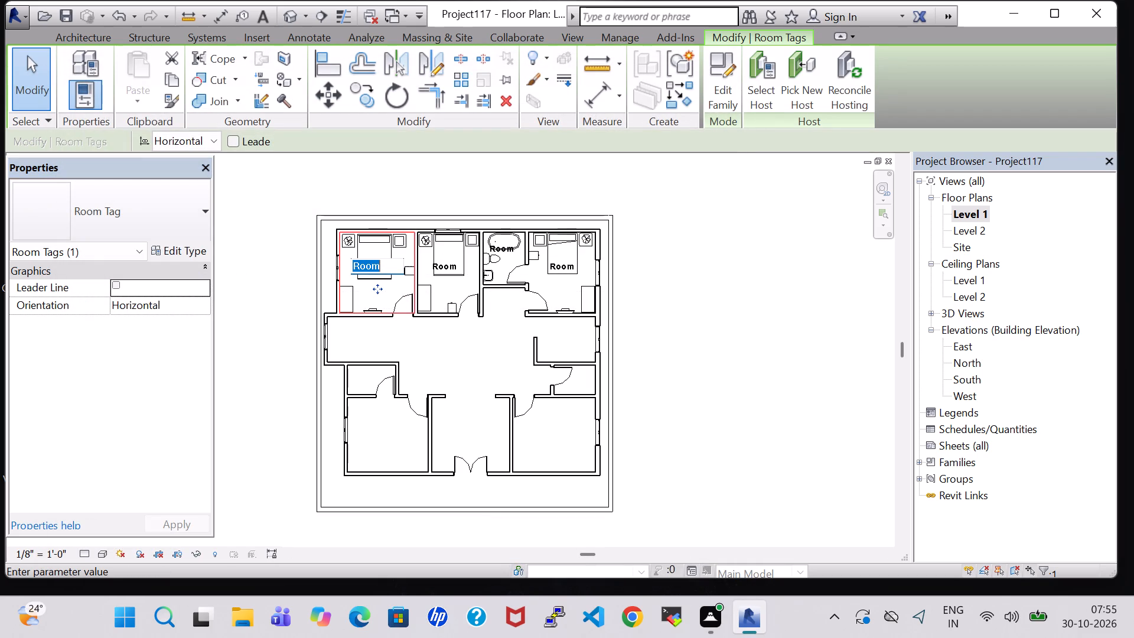
{"action": "key", "text": "BackSpace"}
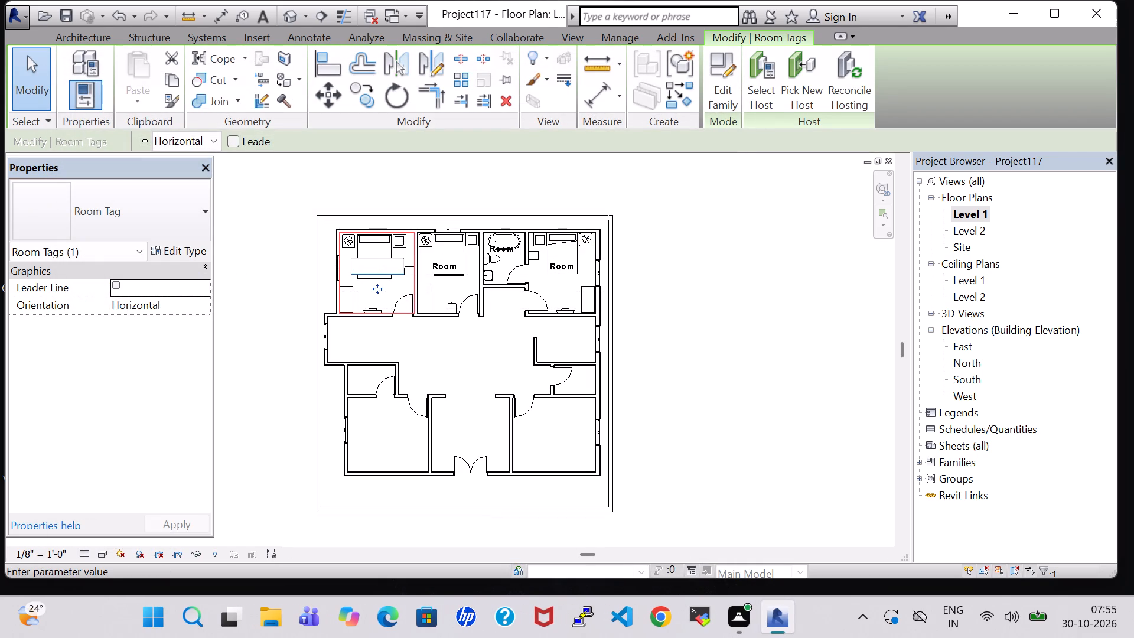
{"action": "type", "text": "BEDROO"}
{"action": "key", "text": "m"}
{"action": "type", "text": "-1"}
{"action": "key", "text": "Return"}
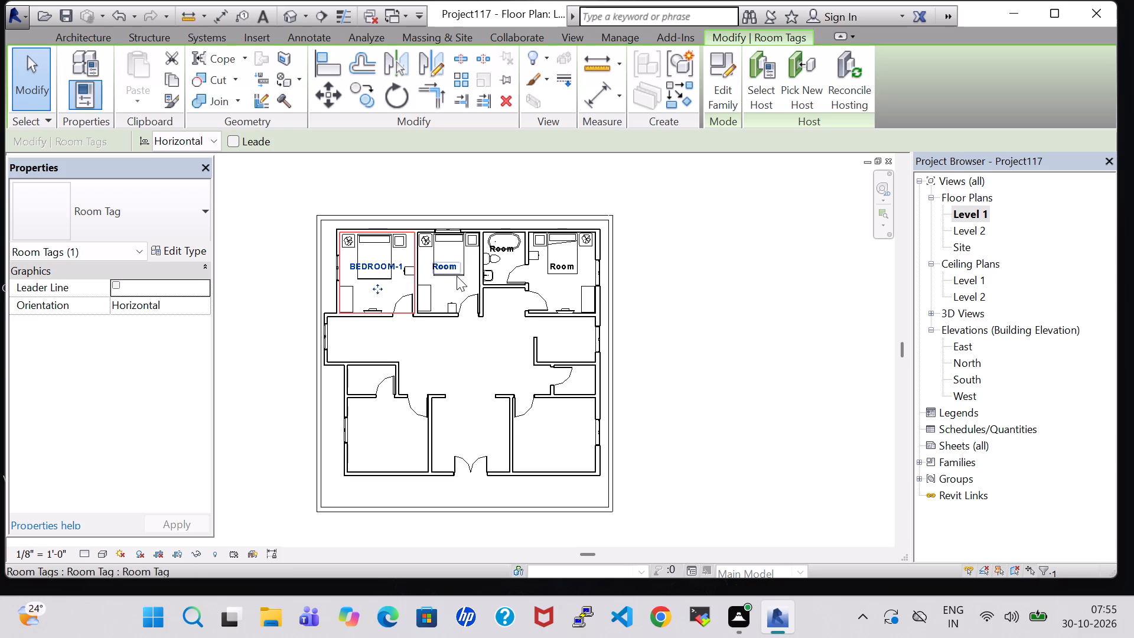
Rename the room tag of the middle bedroom, beside BEDROOM-1, to BEDROOM-2.
{"action": "double_click", "coordinate": [453, 272]}
{"action": "key", "text": "BackSpace"}
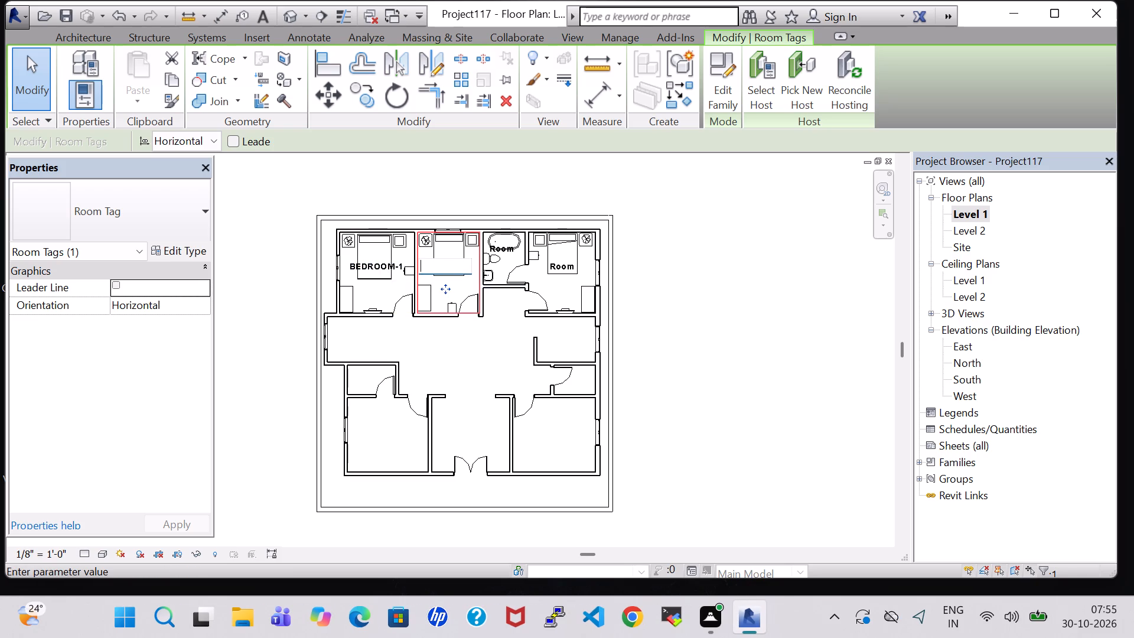
{"action": "type", "text": "BEDROOM-2"}
{"action": "key", "text": "Return"}
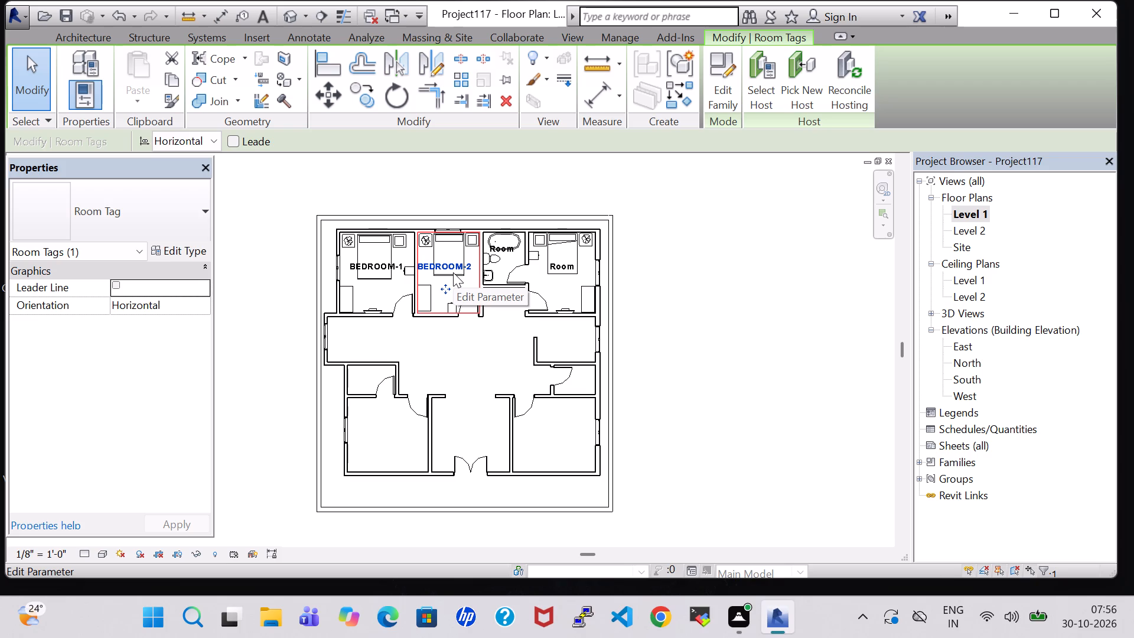
{"action": "key", "text": "Right"}
Rename the room tag of the bathroom next to BEDROOM-2 to TOILET.
{"action": "double_click", "coordinate": [506, 250]}
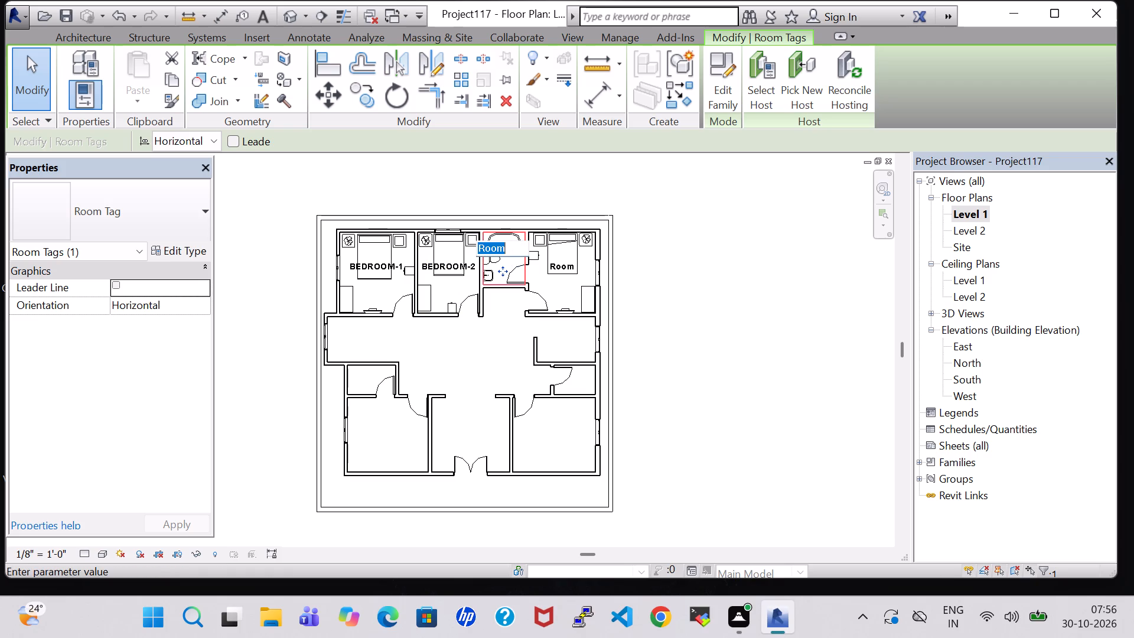
{"action": "key", "text": "BackSpace"}
{"action": "type", "text": "TOILET"}
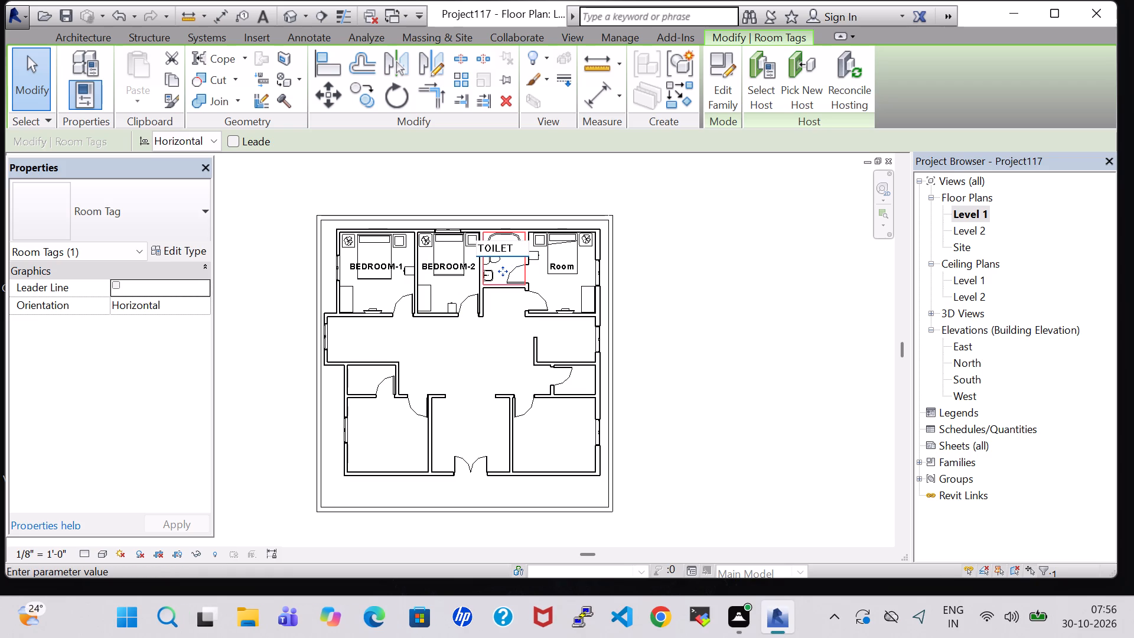
{"action": "key", "text": "Return"}
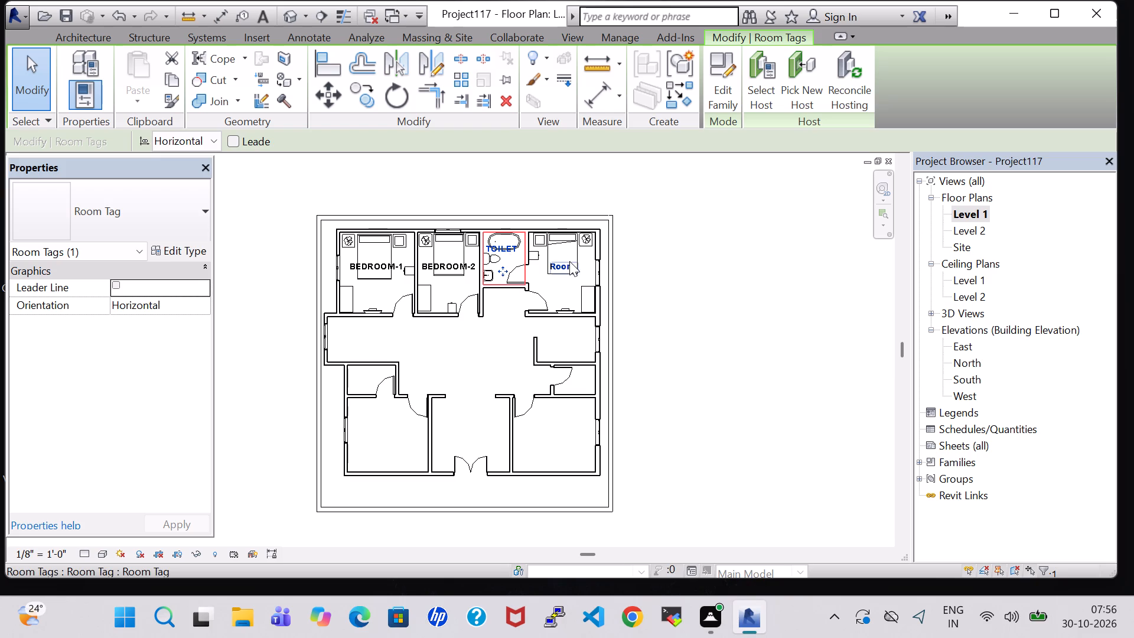
Rename the room tag of the easternmost furnished bedroom to BEDROOM-3.
{"action": "double_click", "coordinate": [569, 261]}
{"action": "key", "text": "BackSpace"}
{"action": "type", "text": "BEDROOM"}
{"action": "key", "text": "minus"}
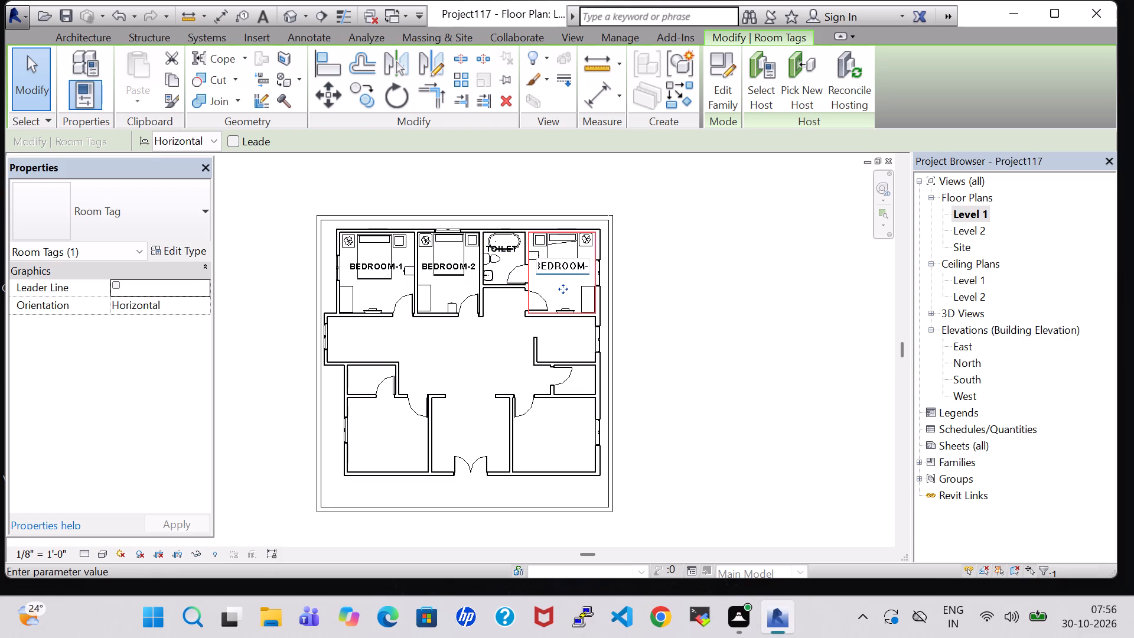
{"action": "key", "text": "3"}
{"action": "key", "text": "Return"}
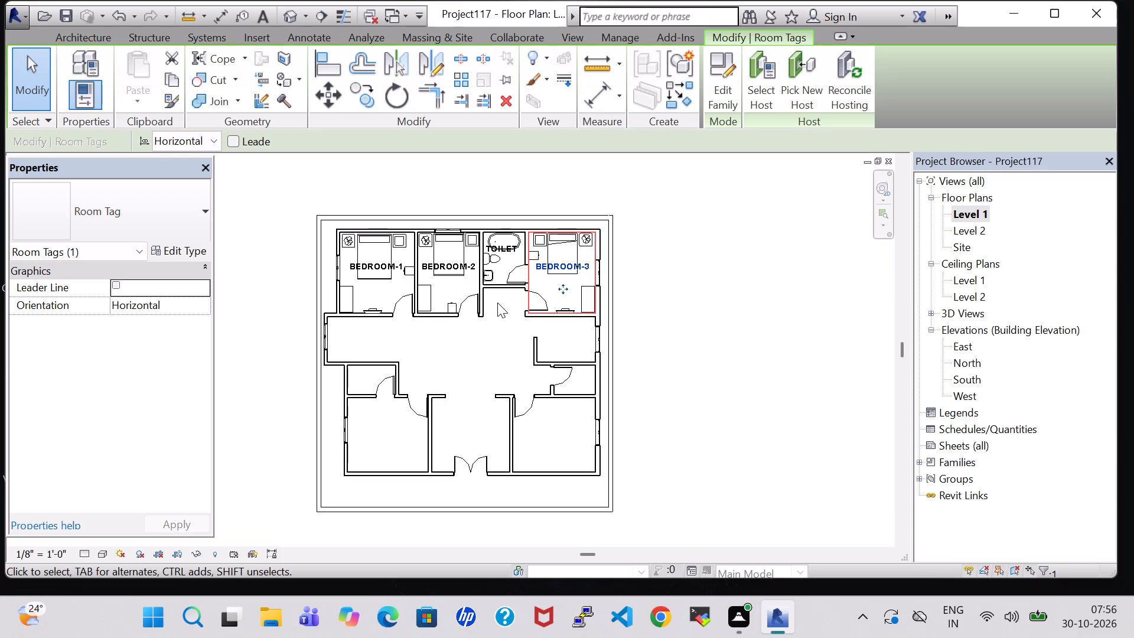
{"action": "left_click", "coordinate": [481, 330]}
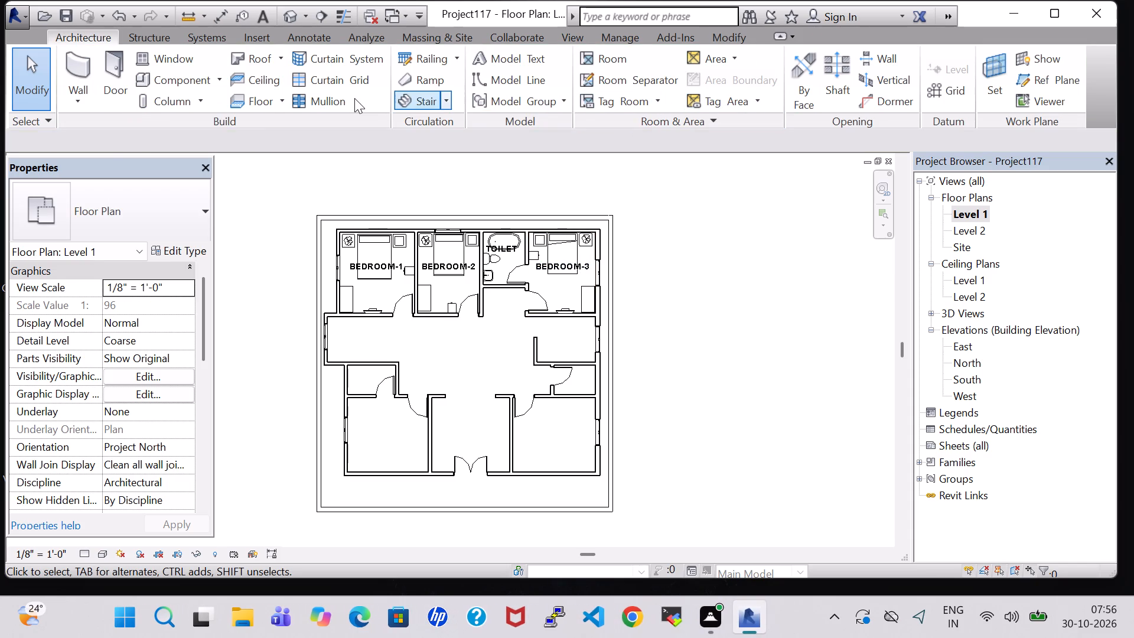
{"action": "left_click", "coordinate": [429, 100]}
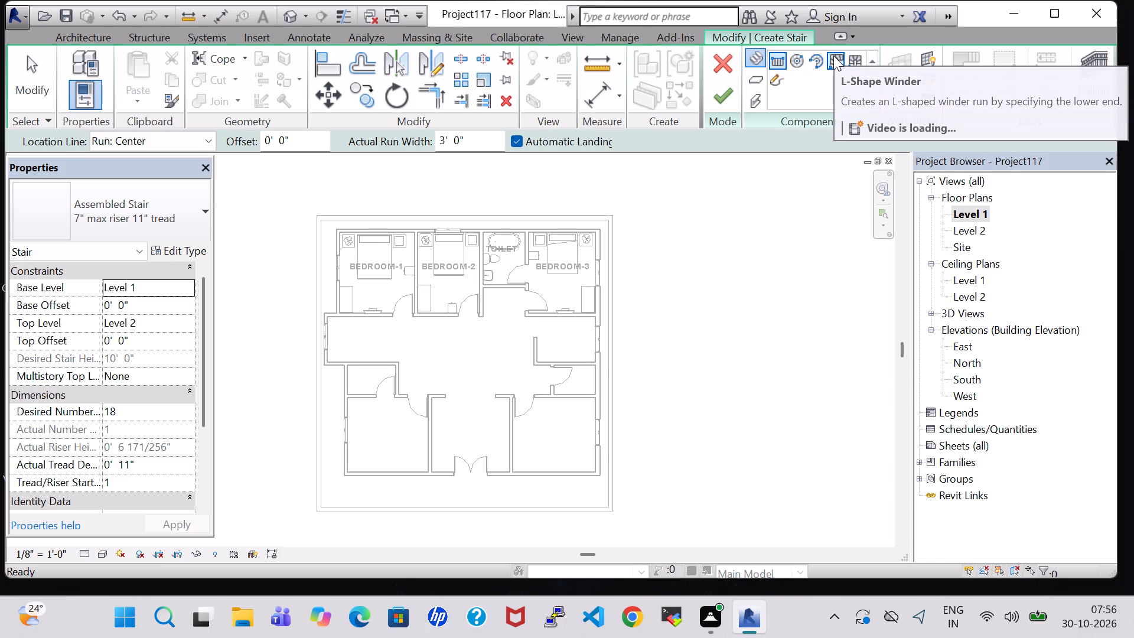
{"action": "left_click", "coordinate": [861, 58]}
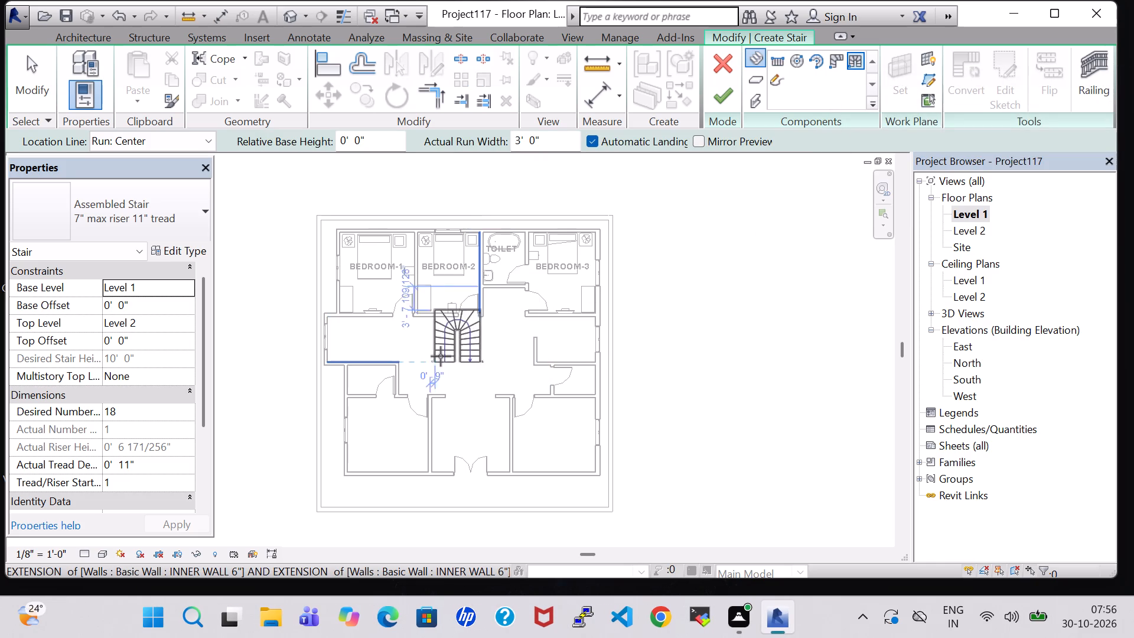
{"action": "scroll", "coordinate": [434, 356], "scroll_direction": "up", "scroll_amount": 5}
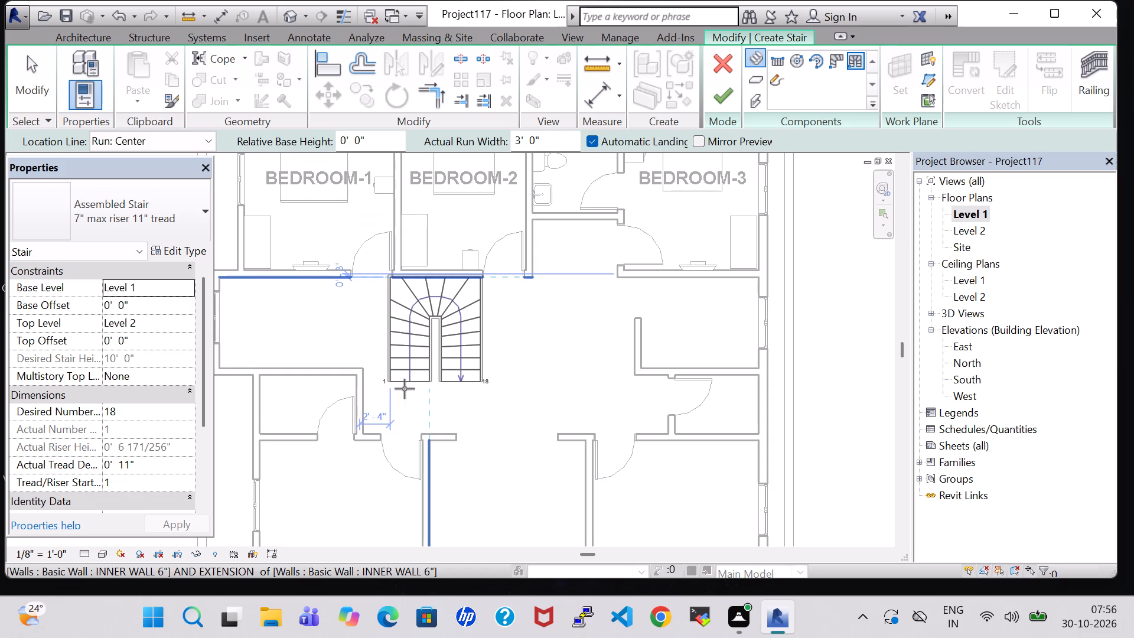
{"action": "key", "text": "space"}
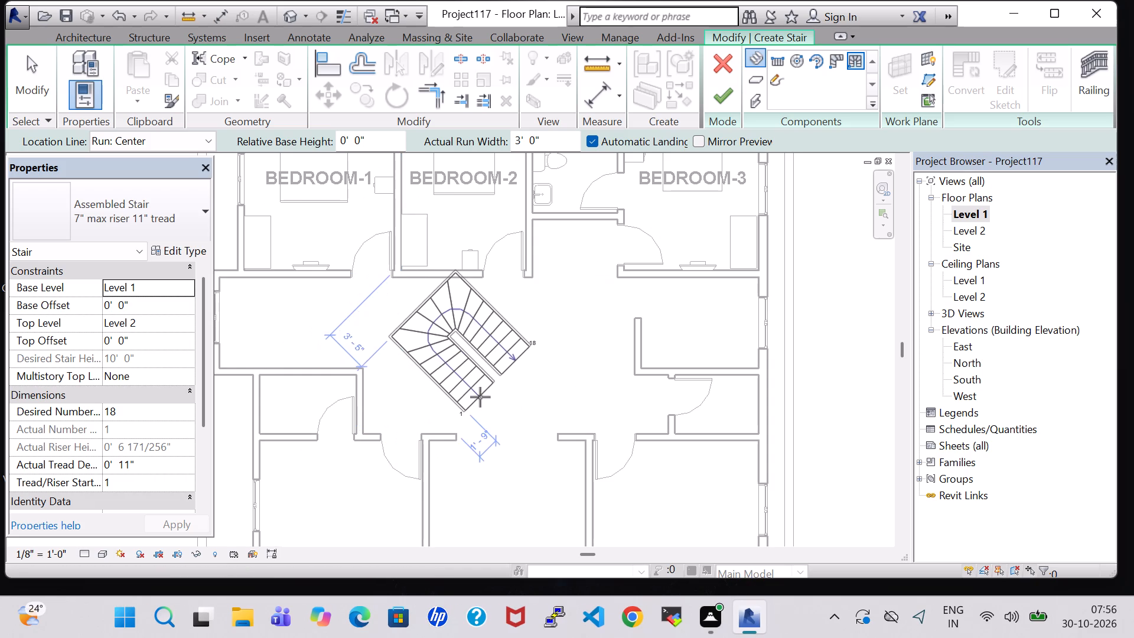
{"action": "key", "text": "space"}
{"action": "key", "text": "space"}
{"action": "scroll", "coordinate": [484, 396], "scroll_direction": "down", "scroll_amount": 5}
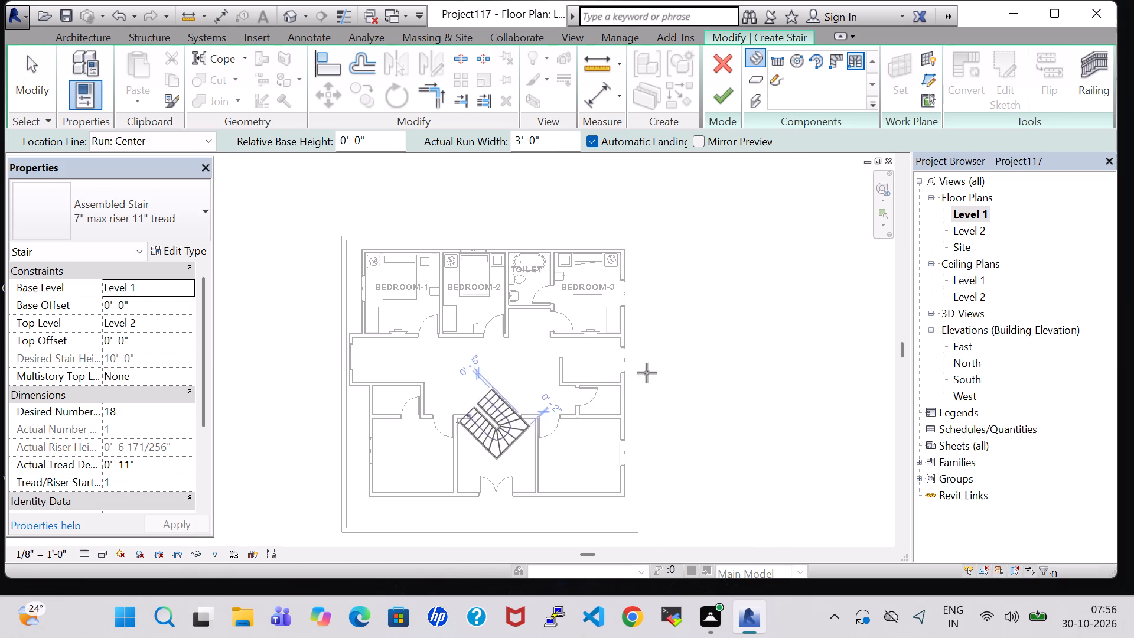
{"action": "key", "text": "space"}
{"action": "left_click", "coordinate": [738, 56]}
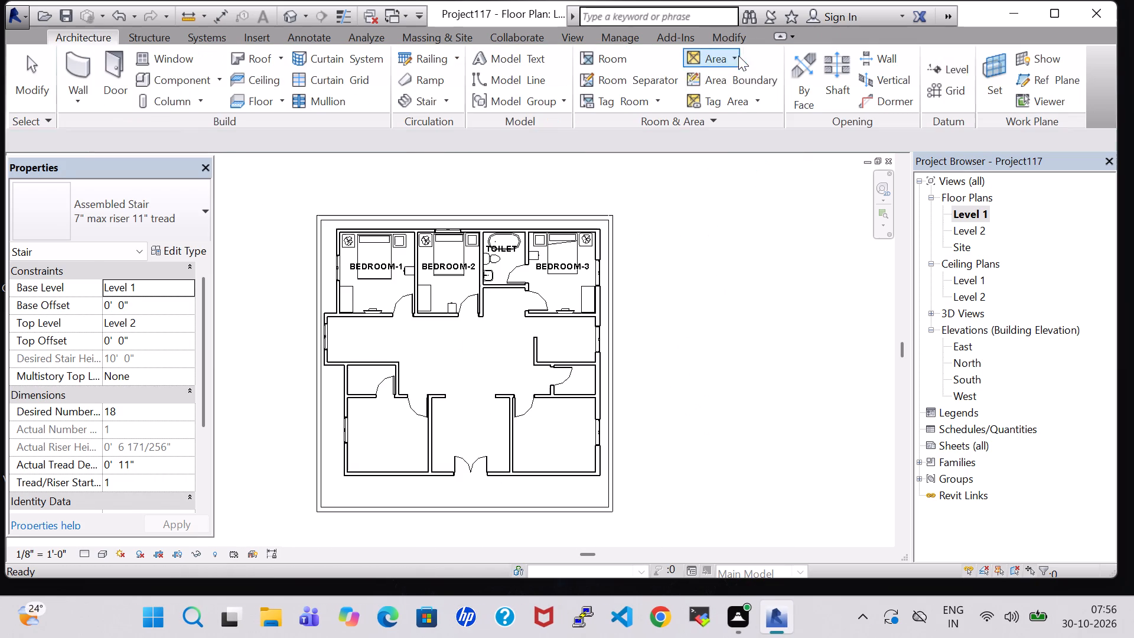
Place a U-shaped winder stair, rotated to open east, in the western alcove south of BEDROOM-1 and finish it.
{"action": "left_click", "coordinate": [431, 98]}
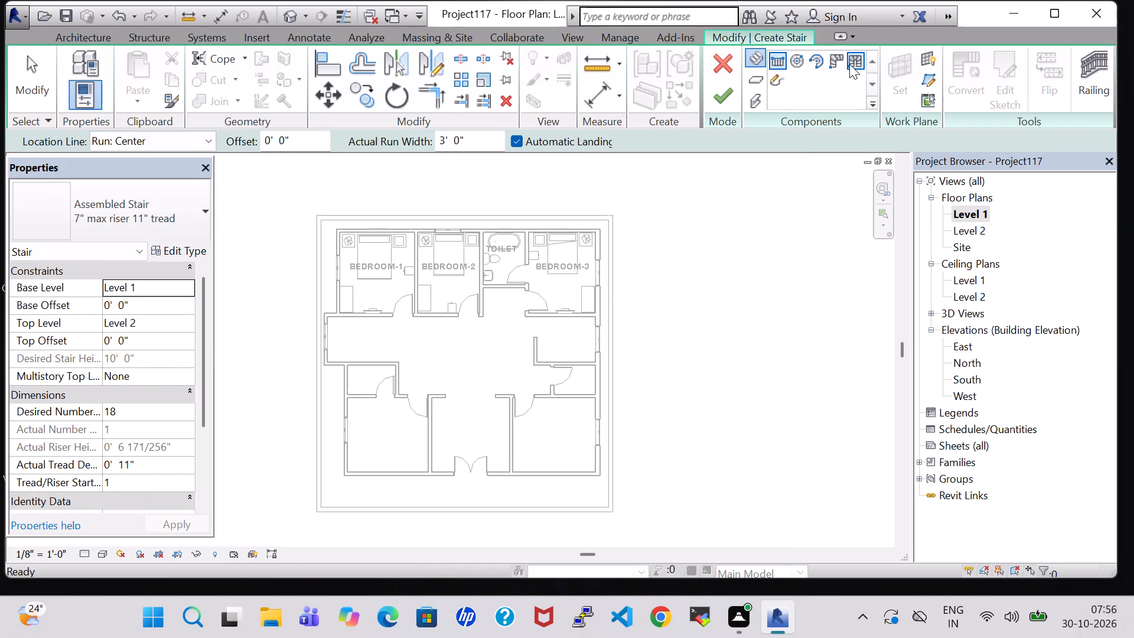
{"action": "left_click", "coordinate": [849, 63]}
{"action": "key", "text": "space"}
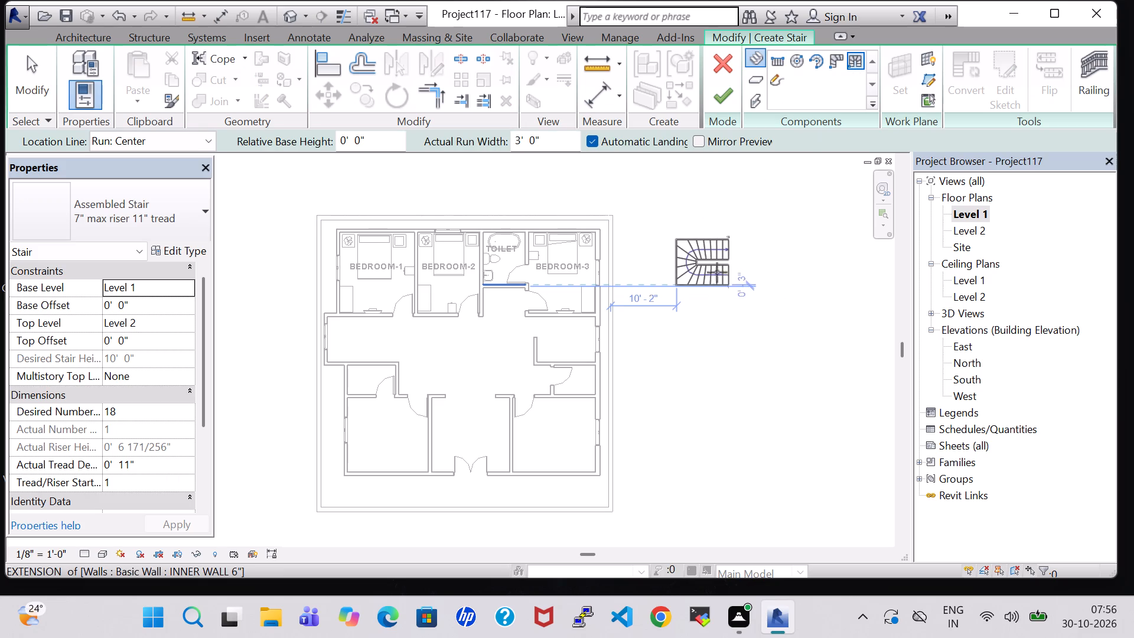
{"action": "scroll", "coordinate": [690, 276], "scroll_direction": "up", "scroll_amount": 4}
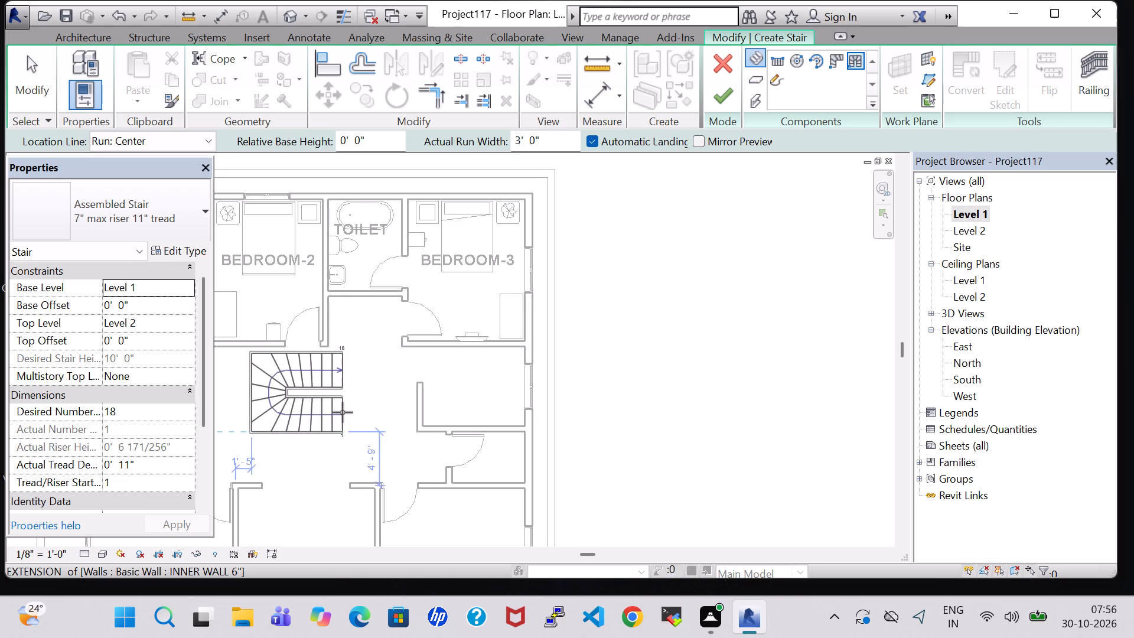
{"action": "middle_click_drag", "start_coordinate": [343, 412], "coordinate": [524, 414]}
{"action": "middle_click_drag", "start_coordinate": [553, 414], "coordinate": [639, 415]}
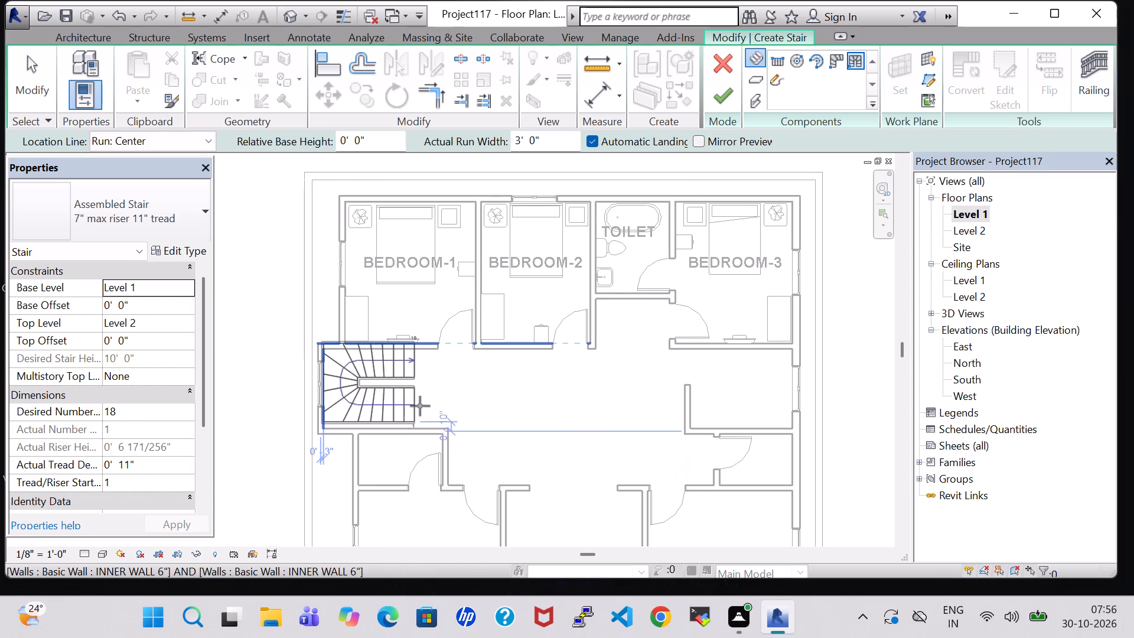
{"action": "scroll", "coordinate": [428, 412], "scroll_direction": "up", "scroll_amount": 7}
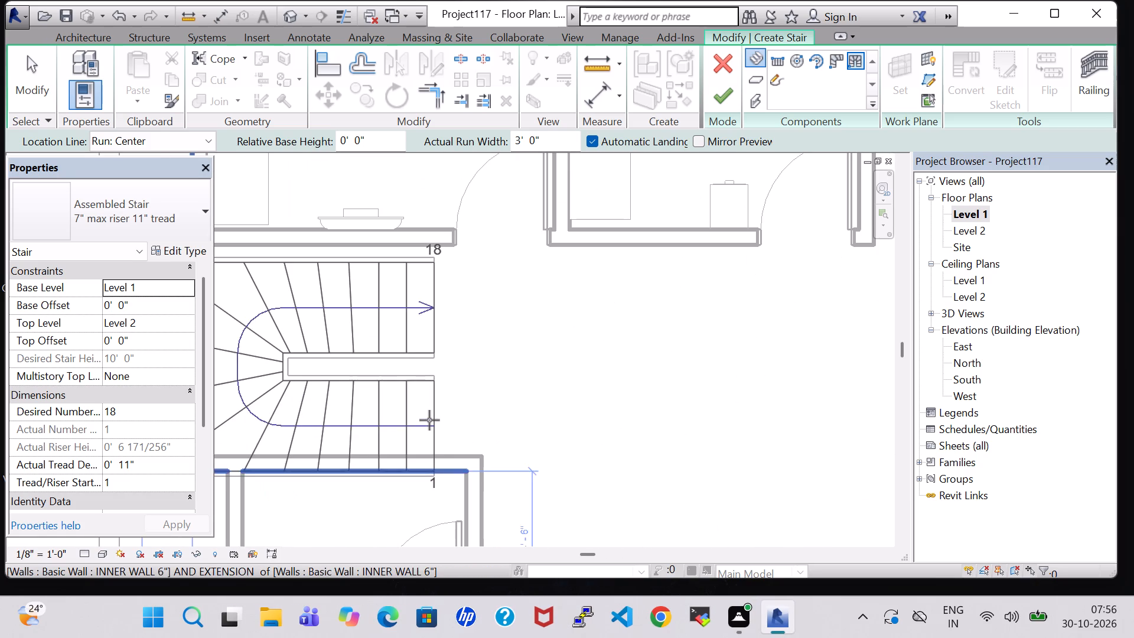
{"action": "scroll", "coordinate": [429, 415], "scroll_direction": "down", "scroll_amount": 4}
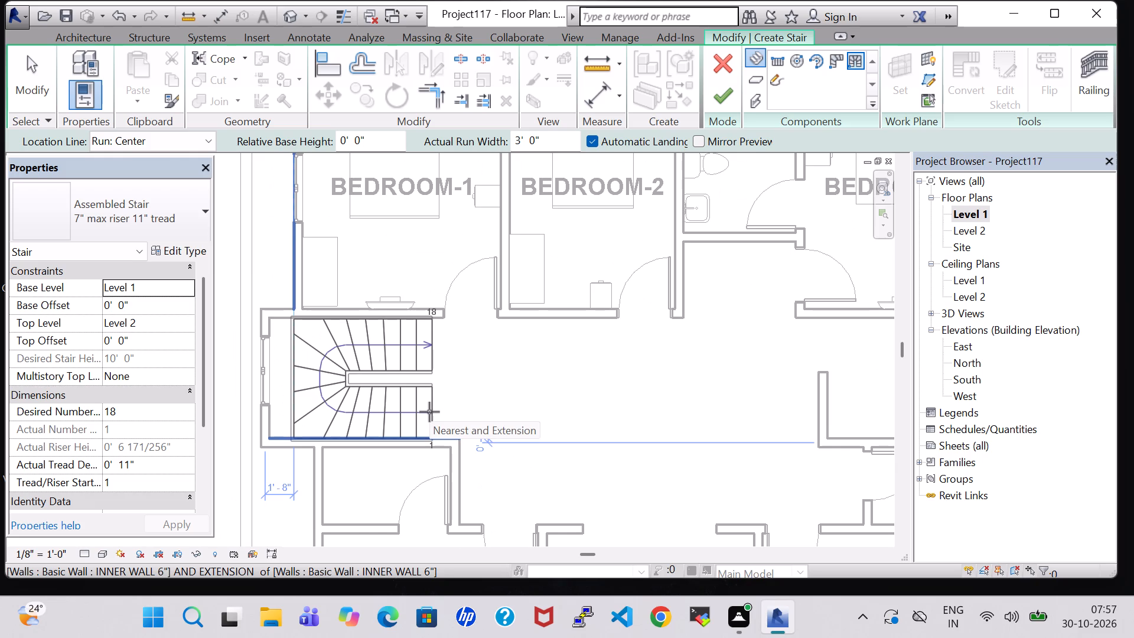
{"action": "left_click", "coordinate": [429, 412]}
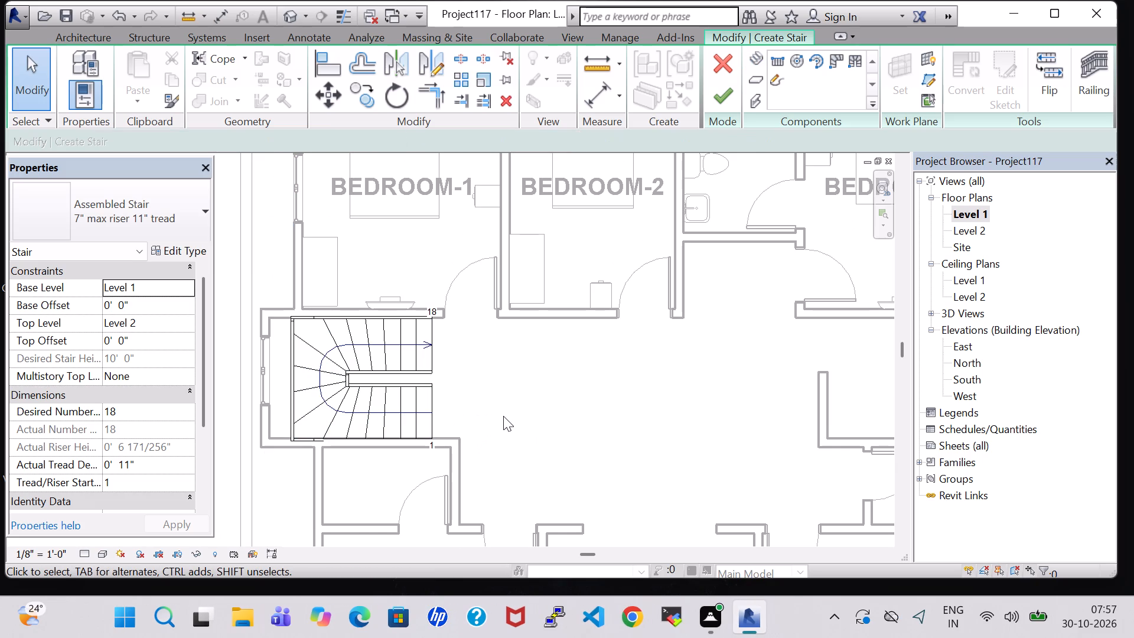
{"action": "left_click", "coordinate": [725, 91]}
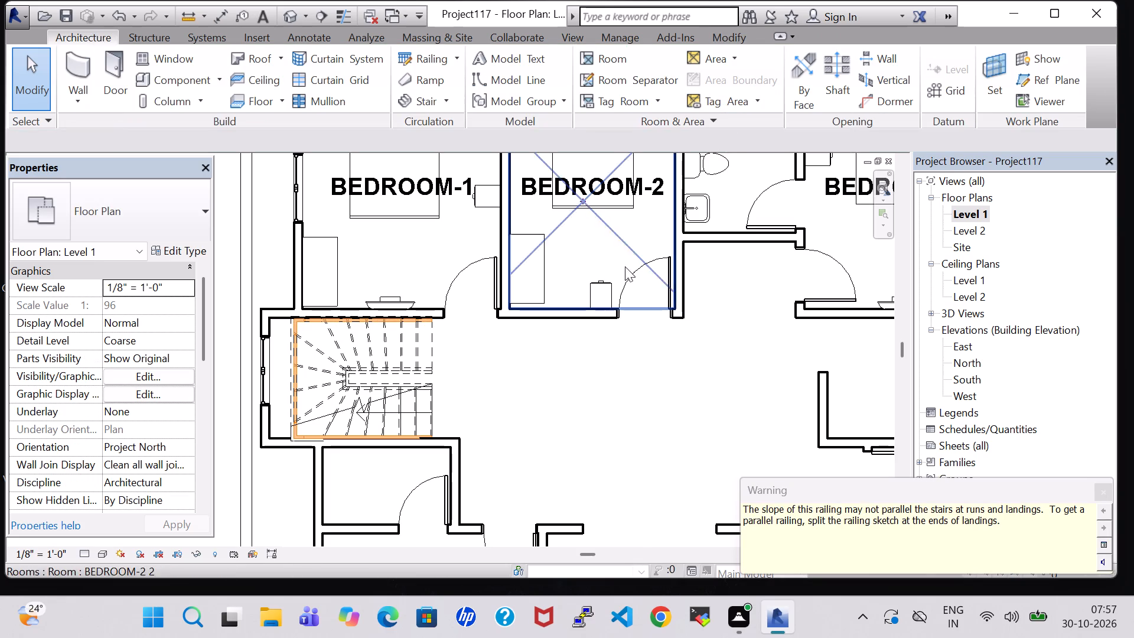
{"action": "left_click", "coordinate": [536, 365]}
Nudge the inner wall south of the stair to 8' 0" from the alcove's north wall, and nudge the stair slightly south.
{"action": "scroll", "coordinate": [536, 365], "scroll_direction": "down", "scroll_amount": 6}
{"action": "middle_click", "coordinate": [536, 365]}
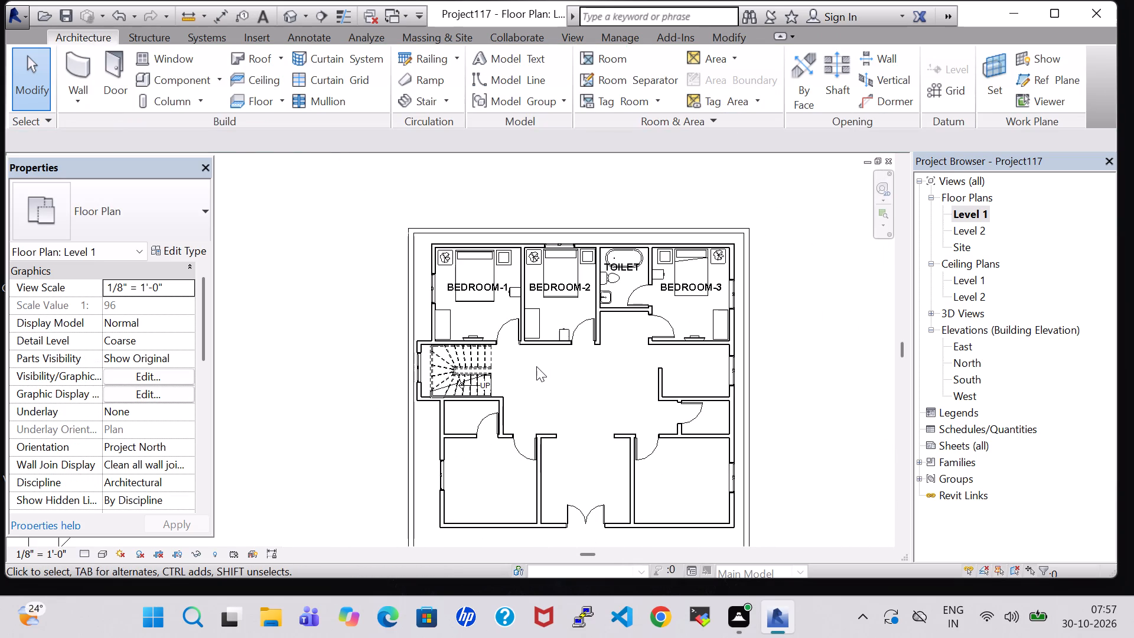
{"action": "left_click", "coordinate": [460, 406]}
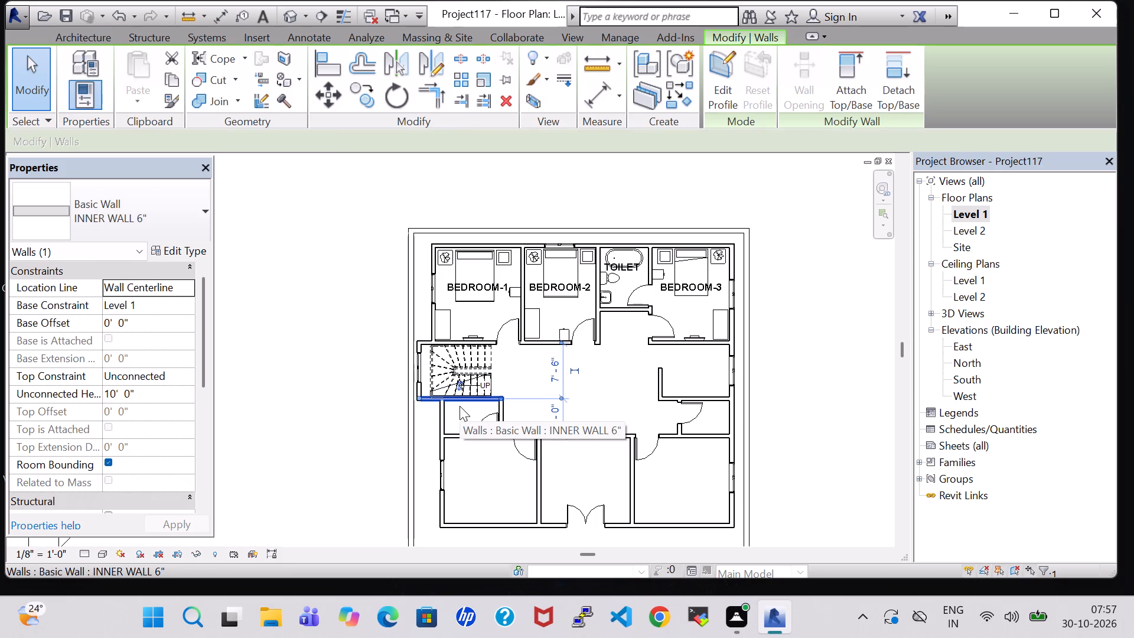
{"action": "key", "text": "Down"}
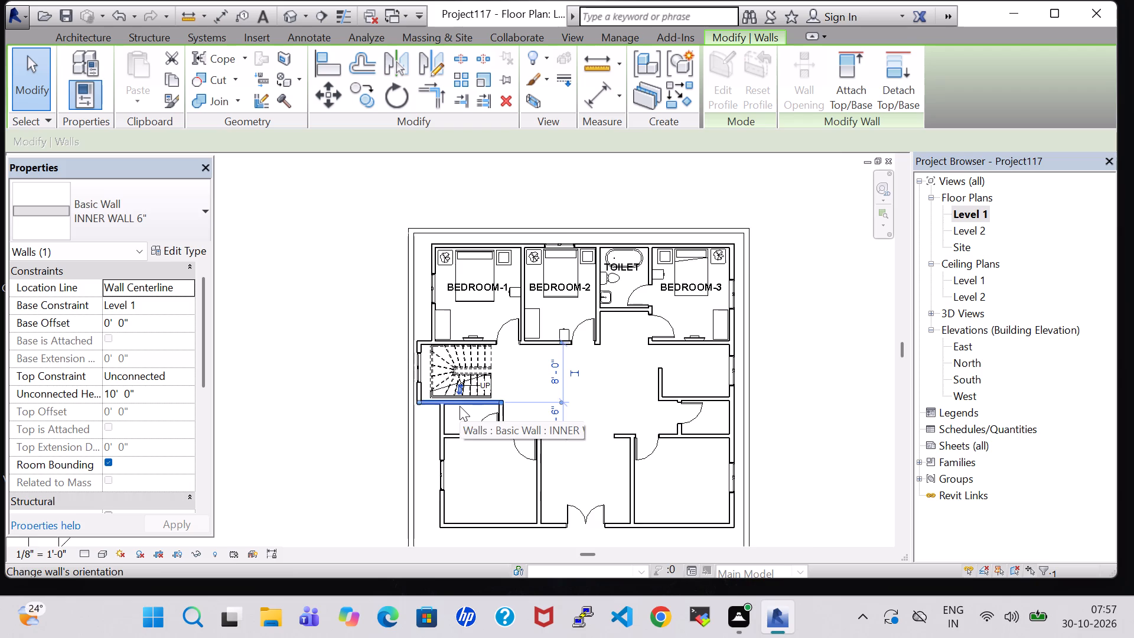
{"action": "scroll", "coordinate": [460, 406], "scroll_direction": "up", "scroll_amount": 9}
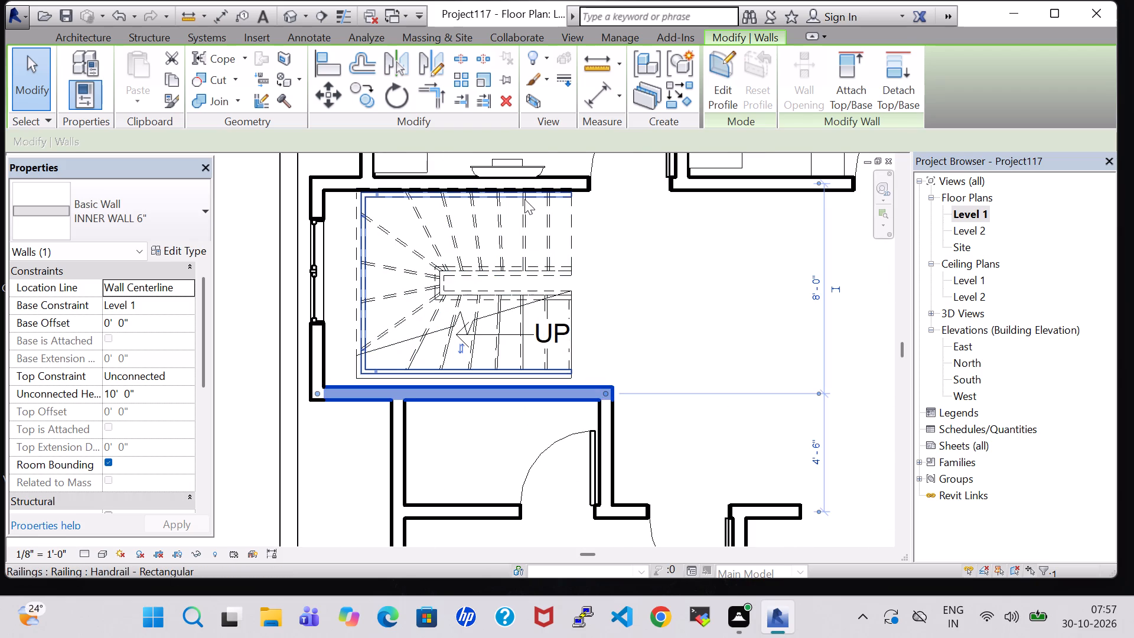
{"action": "left_click", "coordinate": [397, 233]}
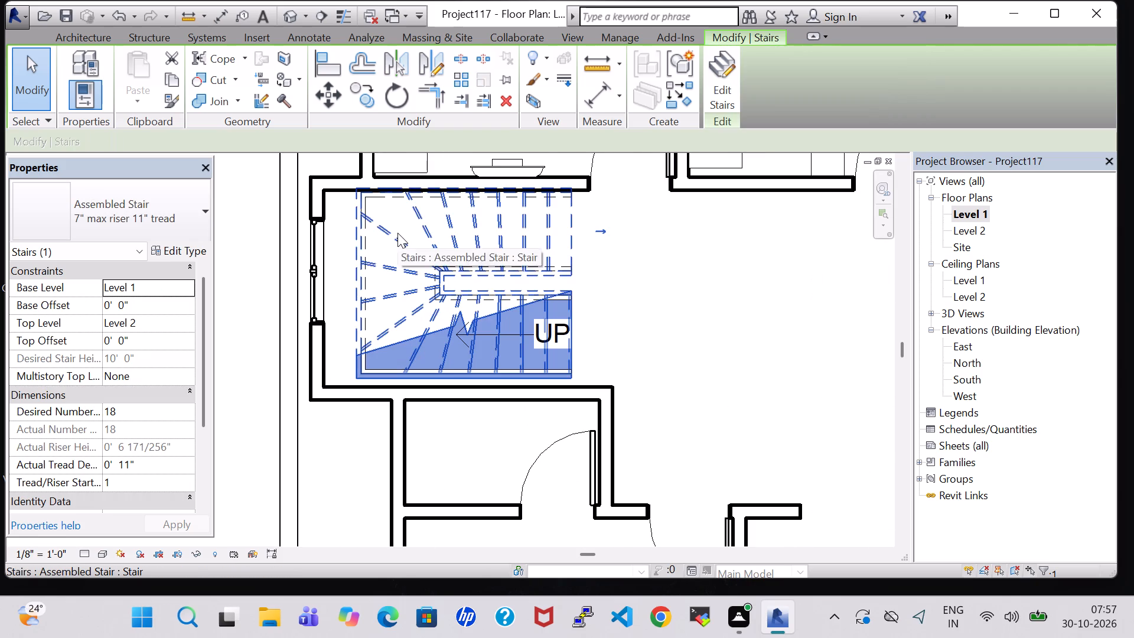
{"action": "left_click", "coordinate": [610, 240]}
{"action": "left_click", "coordinate": [566, 219]}
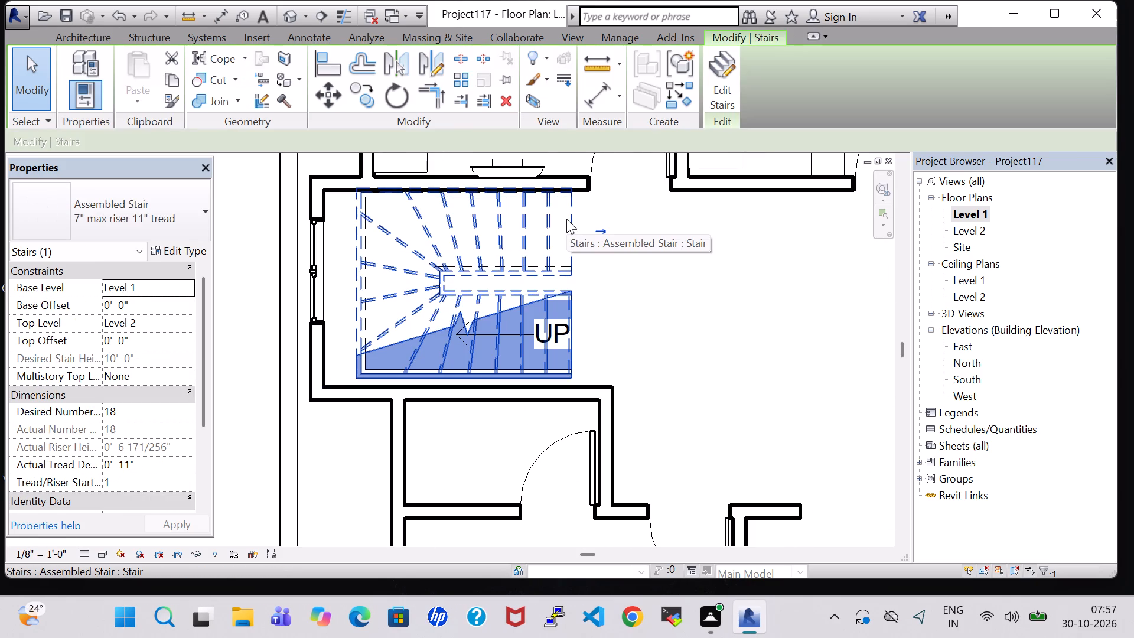
{"action": "key", "text": "Down"}
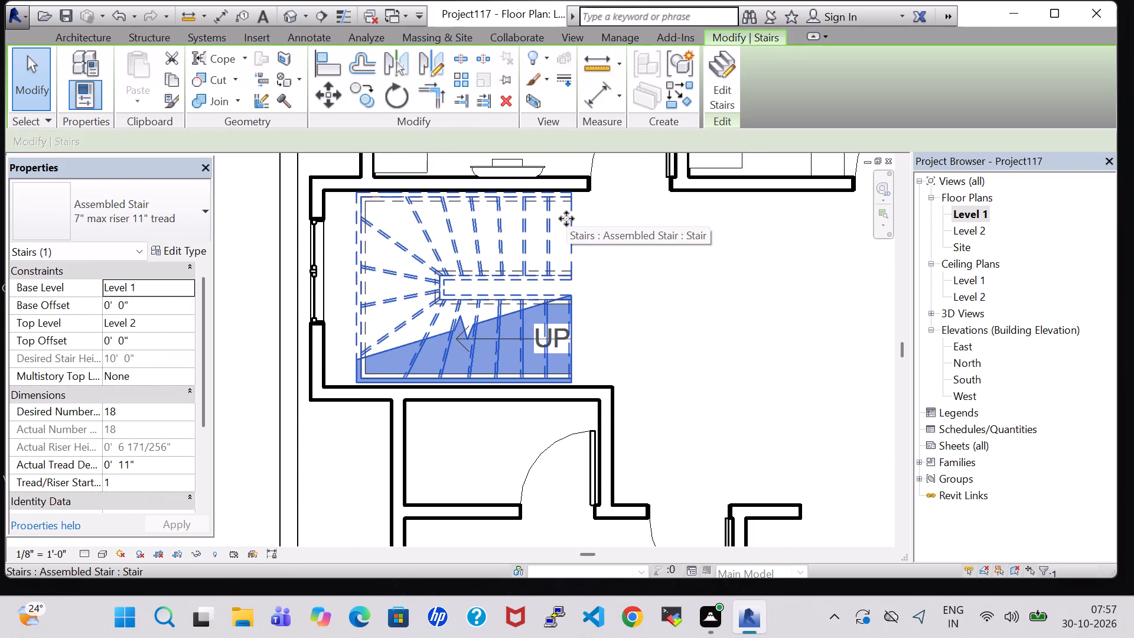
Fine-tune the stair fit by nudging the stair further south and its south wall to 8' 2" from the alcove's north wall.
{"action": "left_click", "coordinate": [592, 383]}
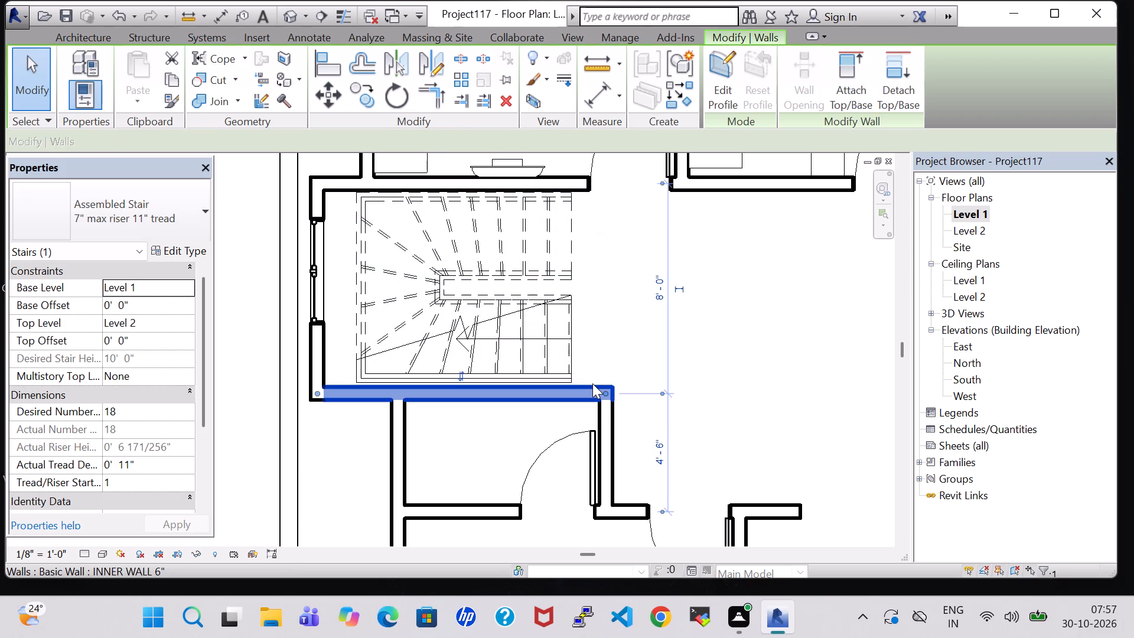
{"action": "key", "text": "Down"}
{"action": "key", "text": "Down"}
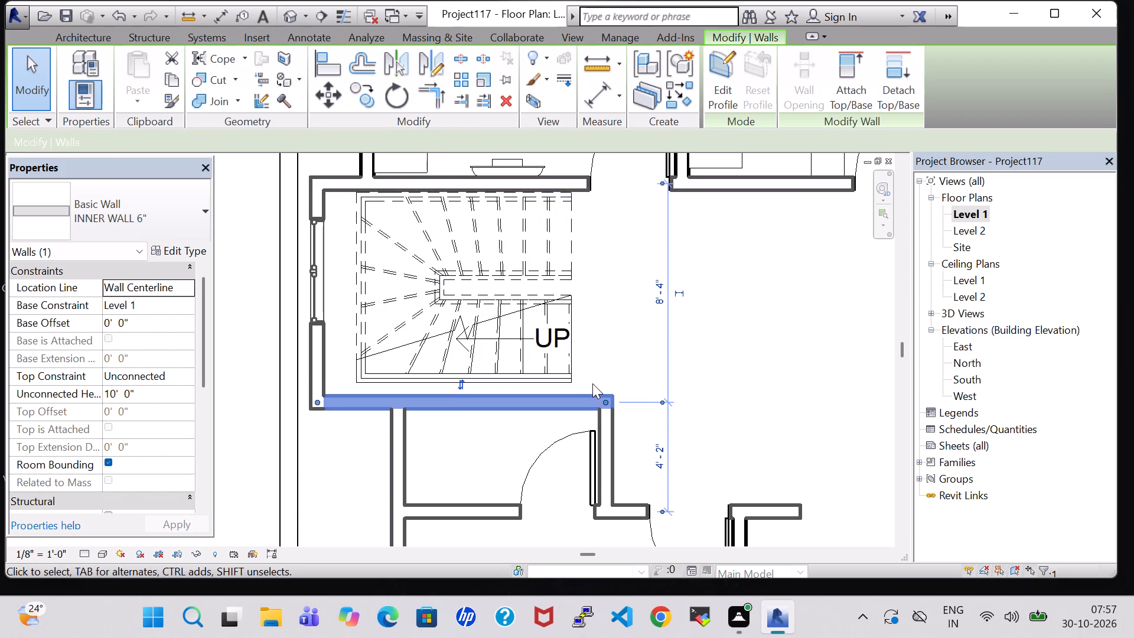
{"action": "left_click", "coordinate": [562, 250]}
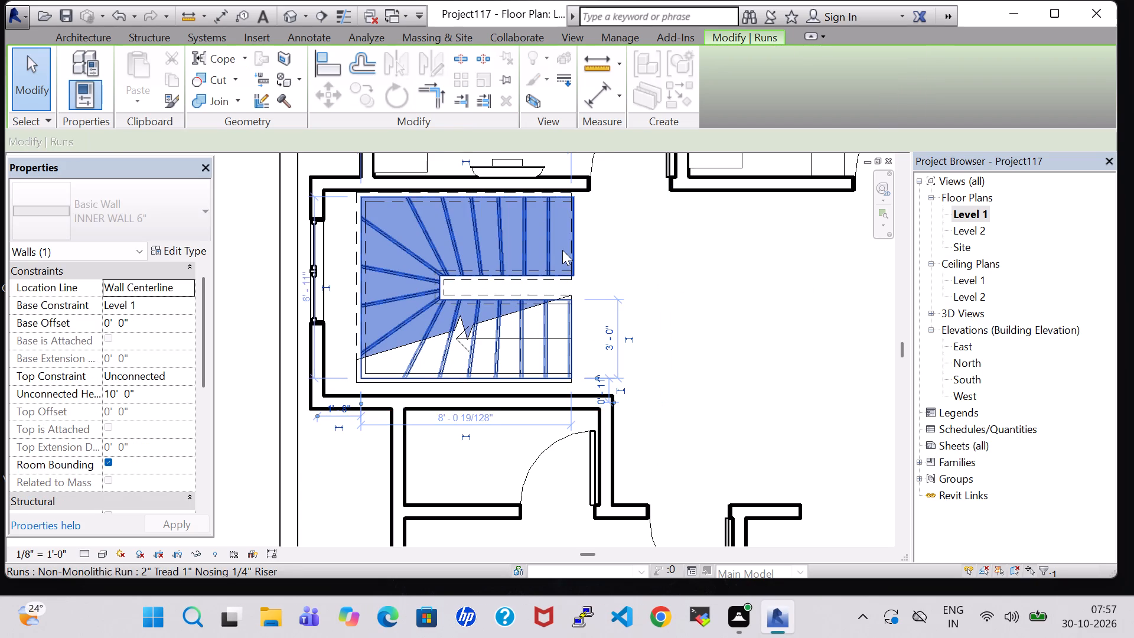
{"action": "key", "text": "Down"}
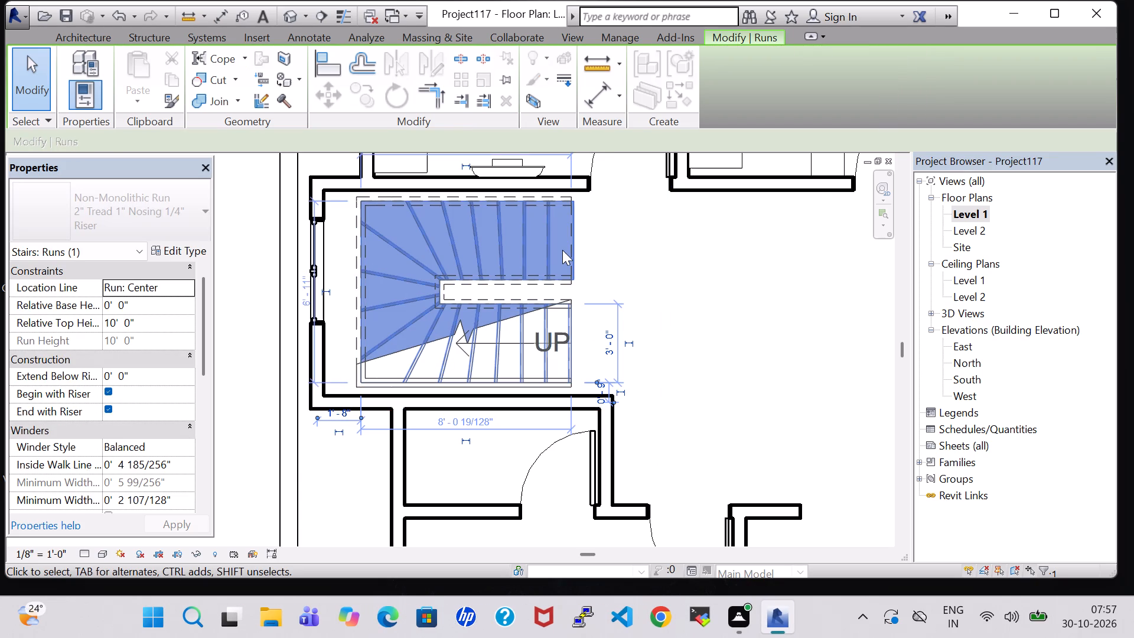
{"action": "left_click", "coordinate": [701, 308]}
{"action": "left_click", "coordinate": [535, 395]}
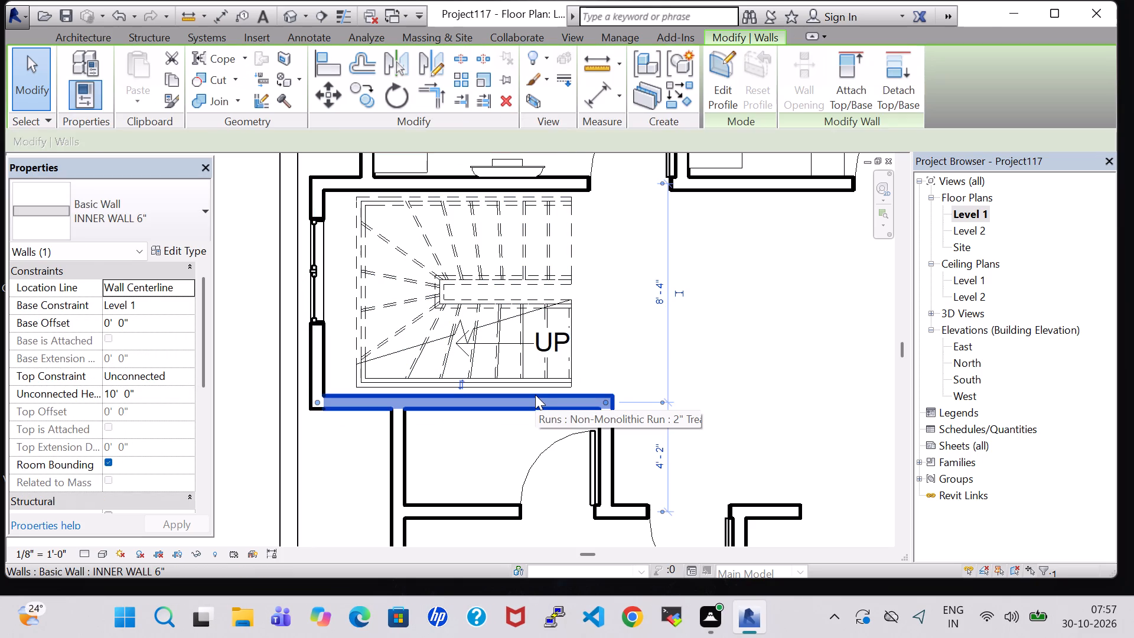
{"action": "key", "text": "Up"}
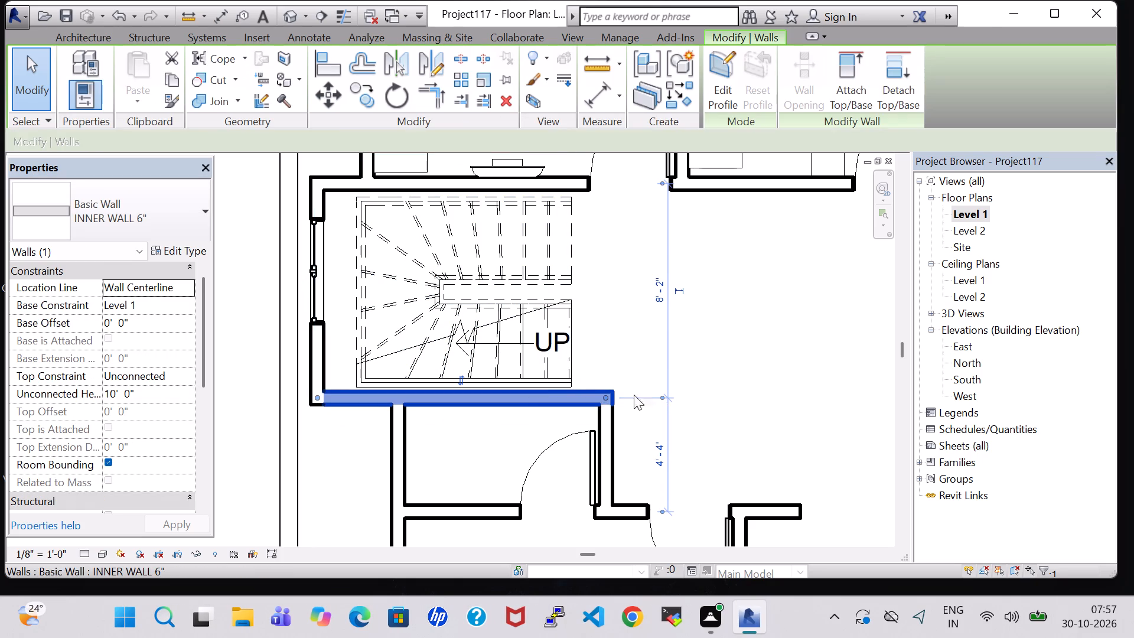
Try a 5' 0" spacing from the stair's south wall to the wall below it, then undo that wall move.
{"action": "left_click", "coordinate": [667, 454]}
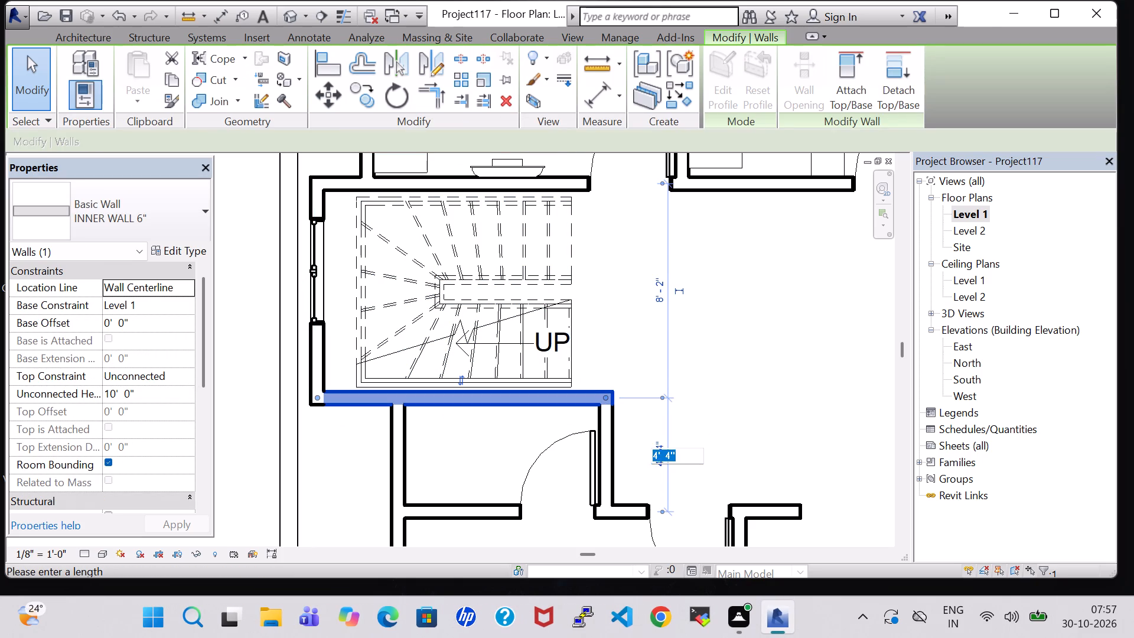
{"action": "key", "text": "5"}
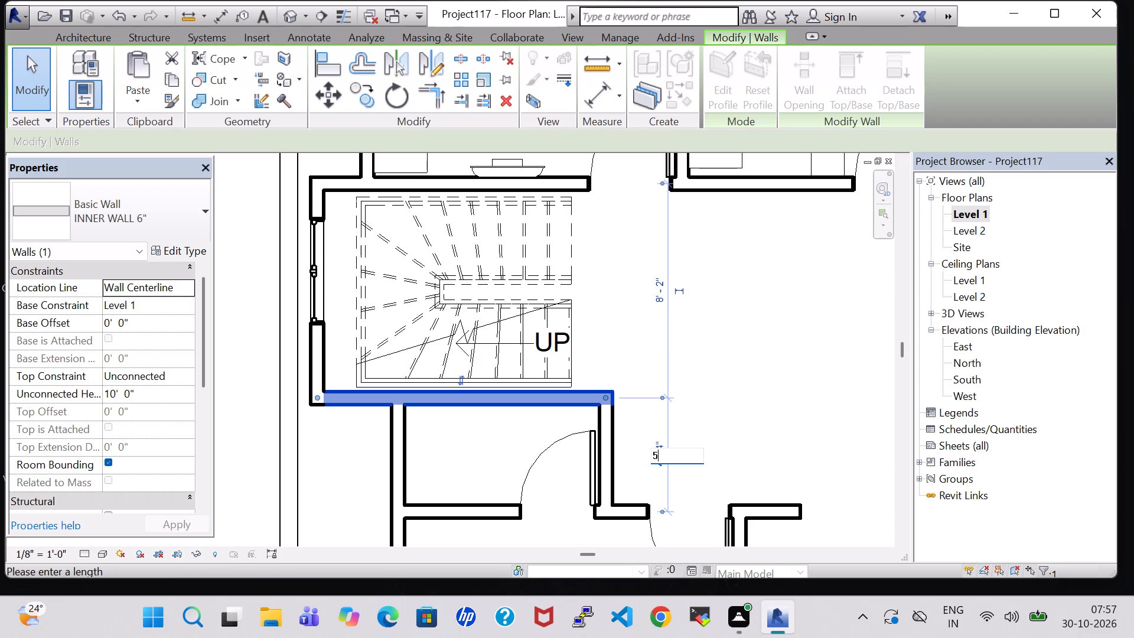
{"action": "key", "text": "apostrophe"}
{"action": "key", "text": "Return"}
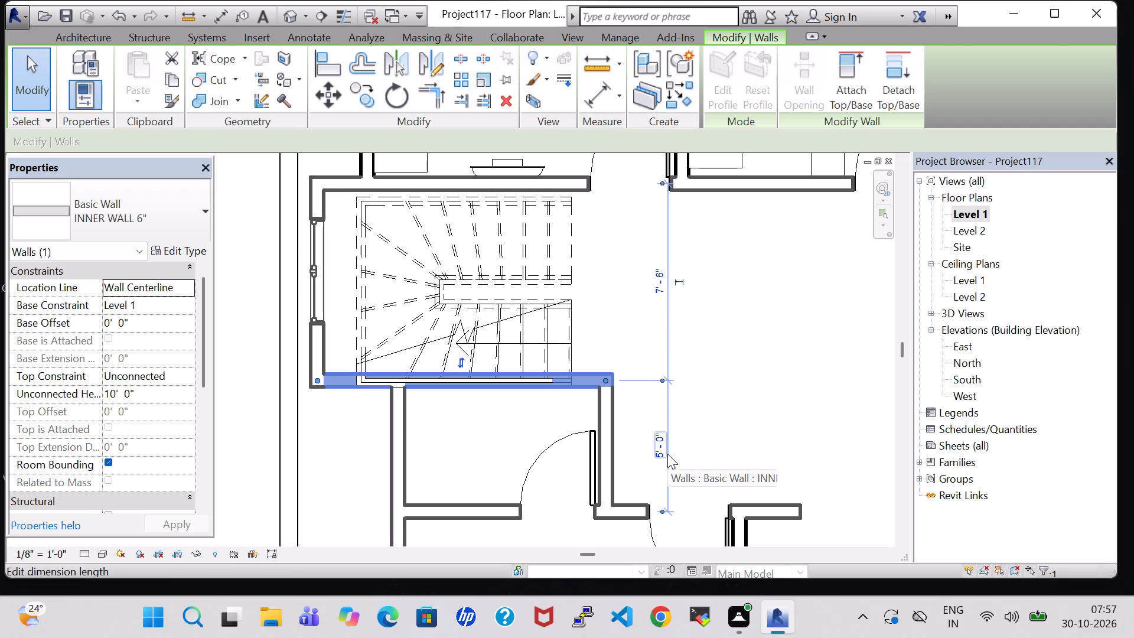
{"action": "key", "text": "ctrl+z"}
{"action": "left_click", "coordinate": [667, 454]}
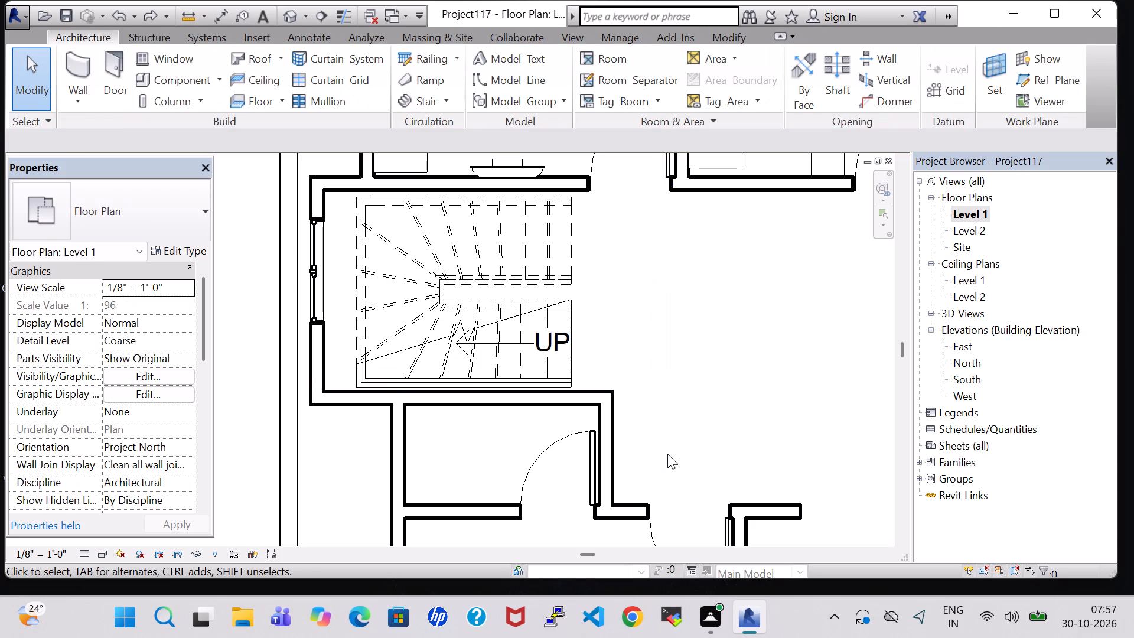
Move the south wall of the small room below the stair to 5' 0" from the stair's south wall.
{"action": "left_click", "coordinate": [447, 510]}
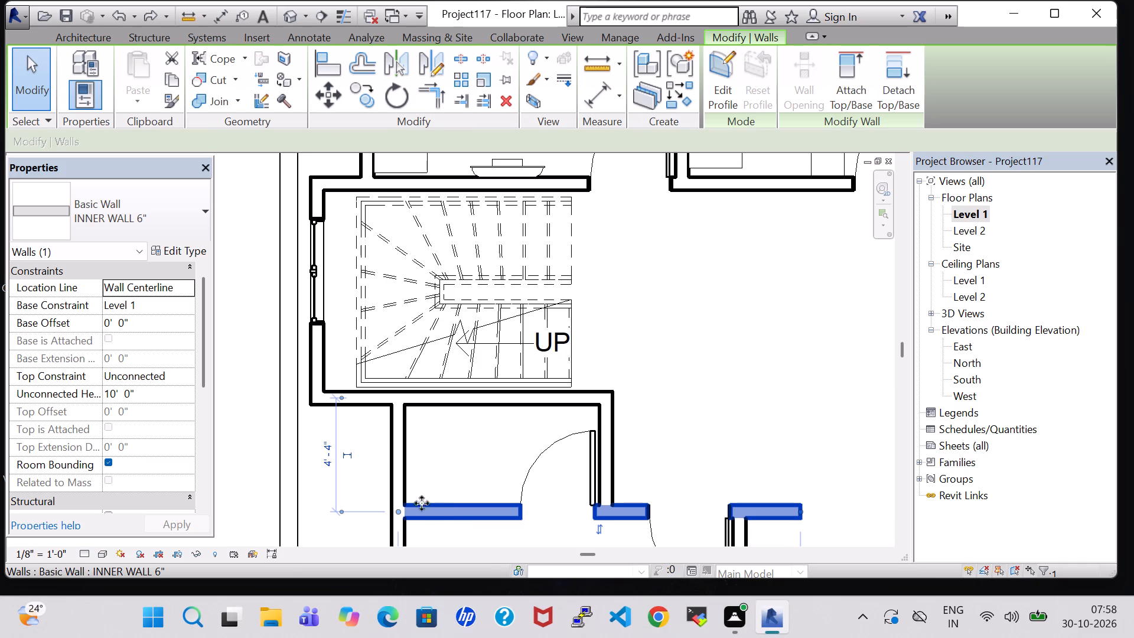
{"action": "left_click", "coordinate": [326, 463]}
{"action": "key", "text": "5"}
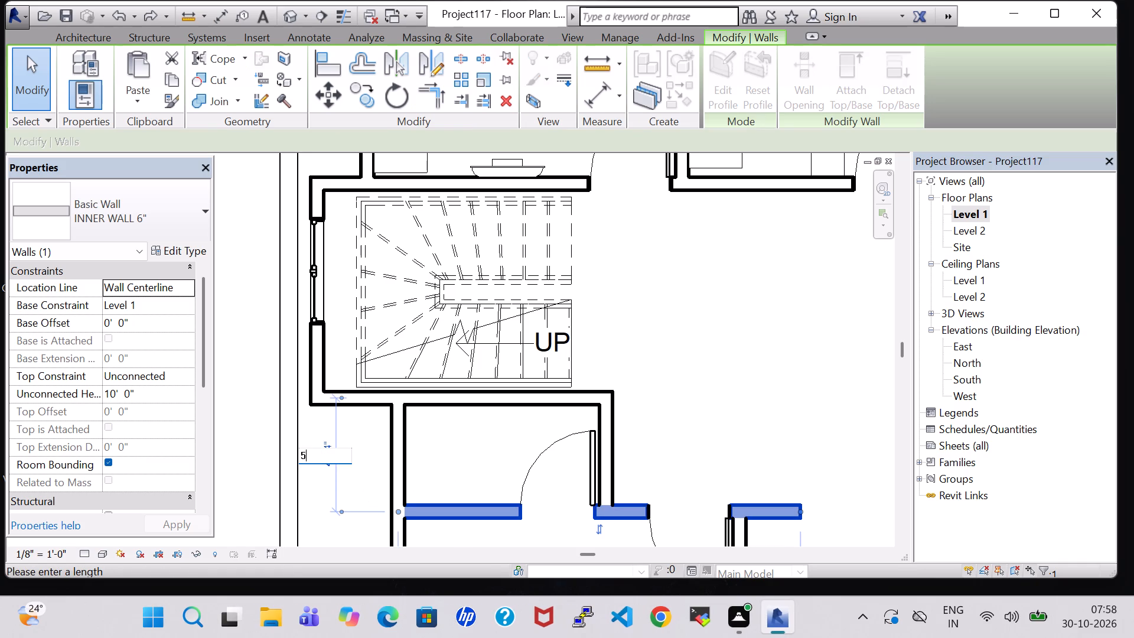
{"action": "key", "text": "apostrophe"}
{"action": "key", "text": "Return"}
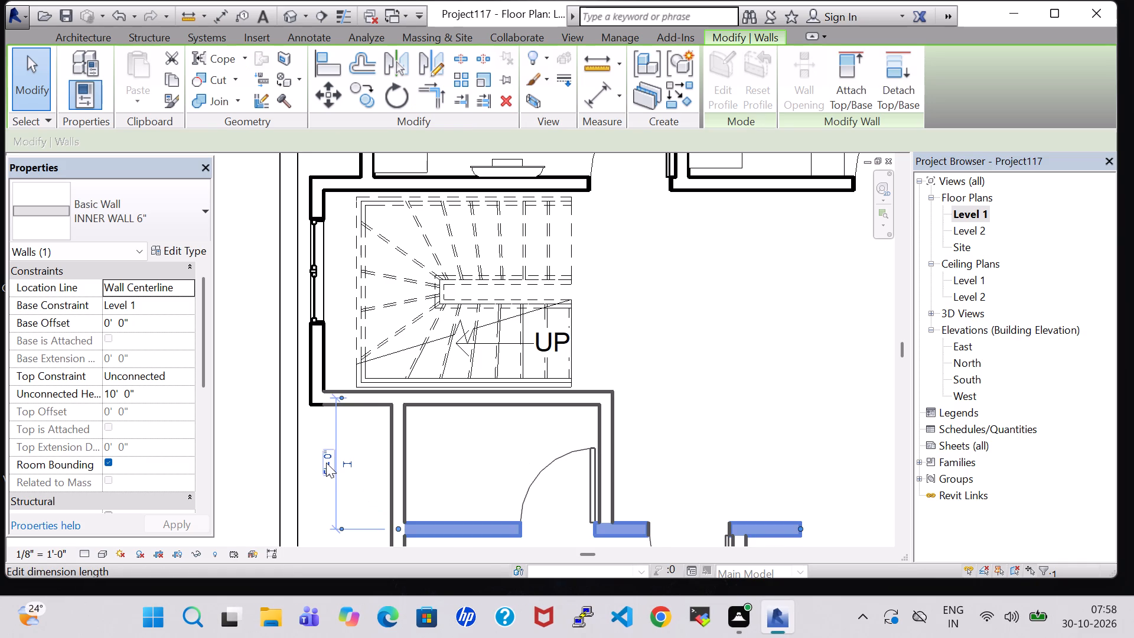
{"action": "left_click", "coordinate": [711, 409]}
Measure the spacing between the north and south walls of the small eastern room with an aligned dimension, without placing it.
{"action": "scroll", "coordinate": [711, 409], "scroll_direction": "down", "scroll_amount": 2}
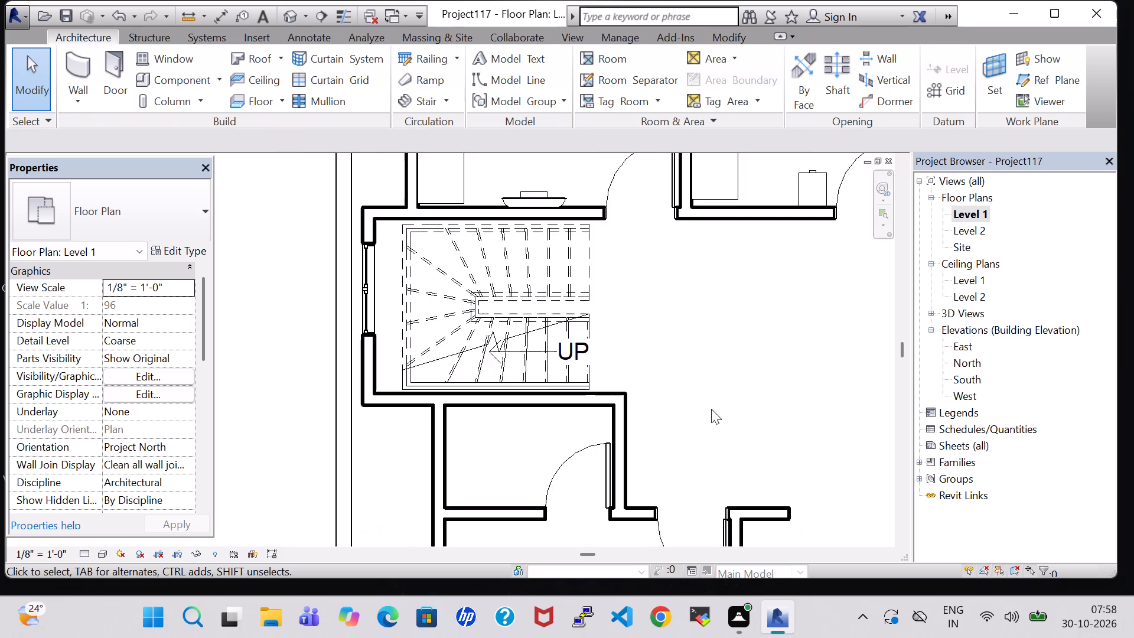
{"action": "scroll", "coordinate": [711, 409], "scroll_direction": "down", "scroll_amount": 2}
{"action": "middle_click_drag", "start_coordinate": [706, 426], "coordinate": [704, 278]}
{"action": "scroll", "coordinate": [700, 263], "scroll_direction": "down", "scroll_amount": 2}
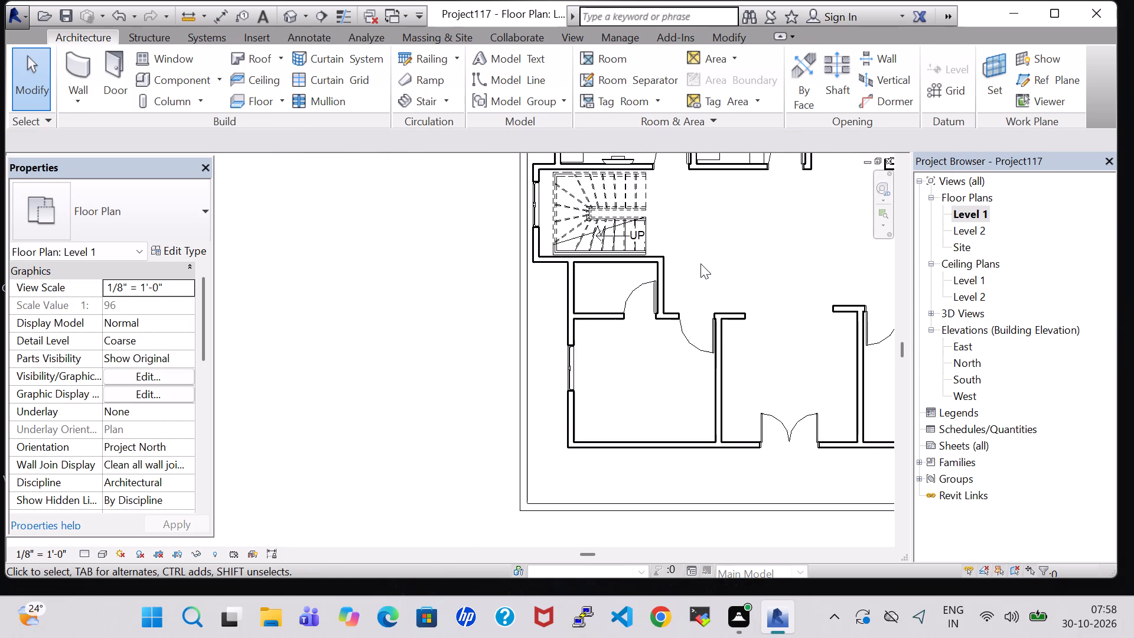
{"action": "middle_click_drag", "start_coordinate": [700, 263], "coordinate": [524, 290]}
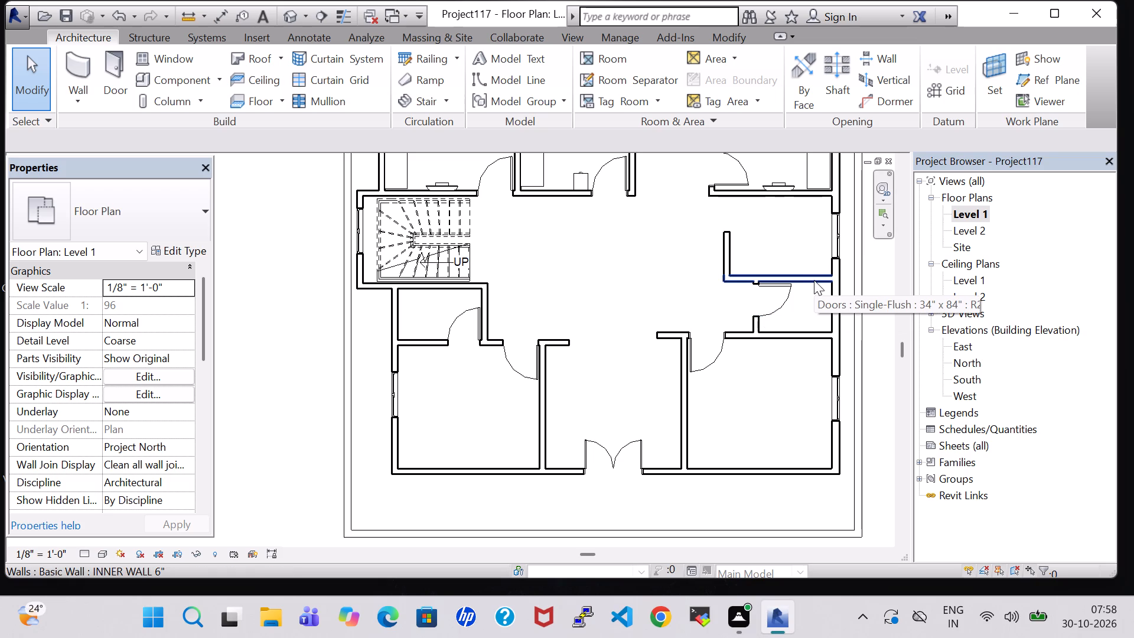
{"action": "type", "text": "DI"}
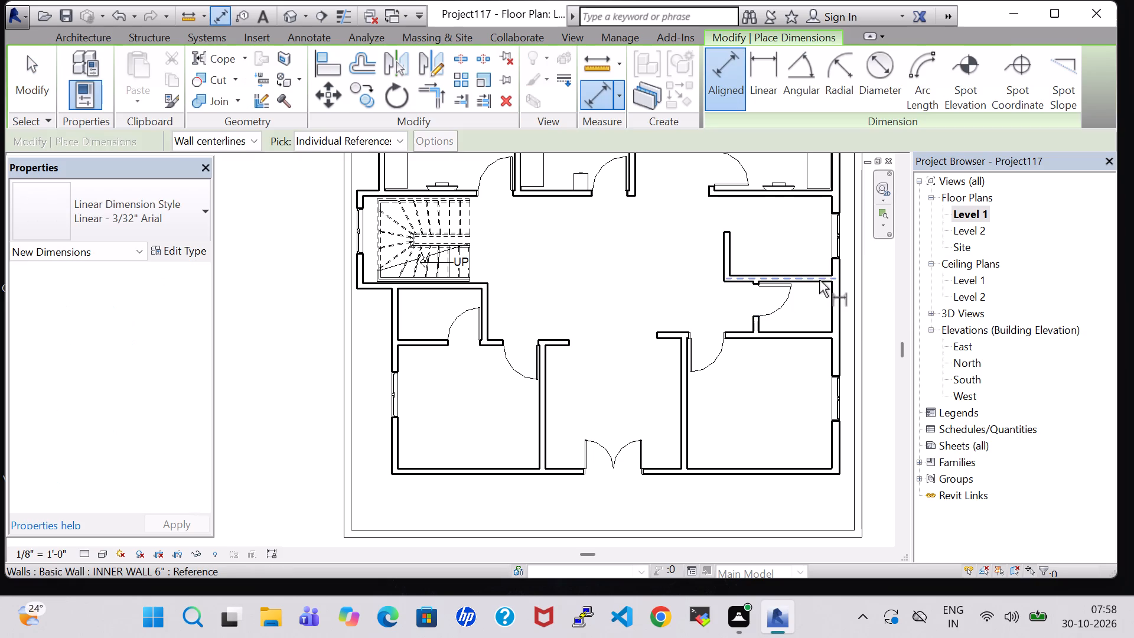
{"action": "left_click", "coordinate": [808, 279]}
{"action": "left_click", "coordinate": [809, 336]}
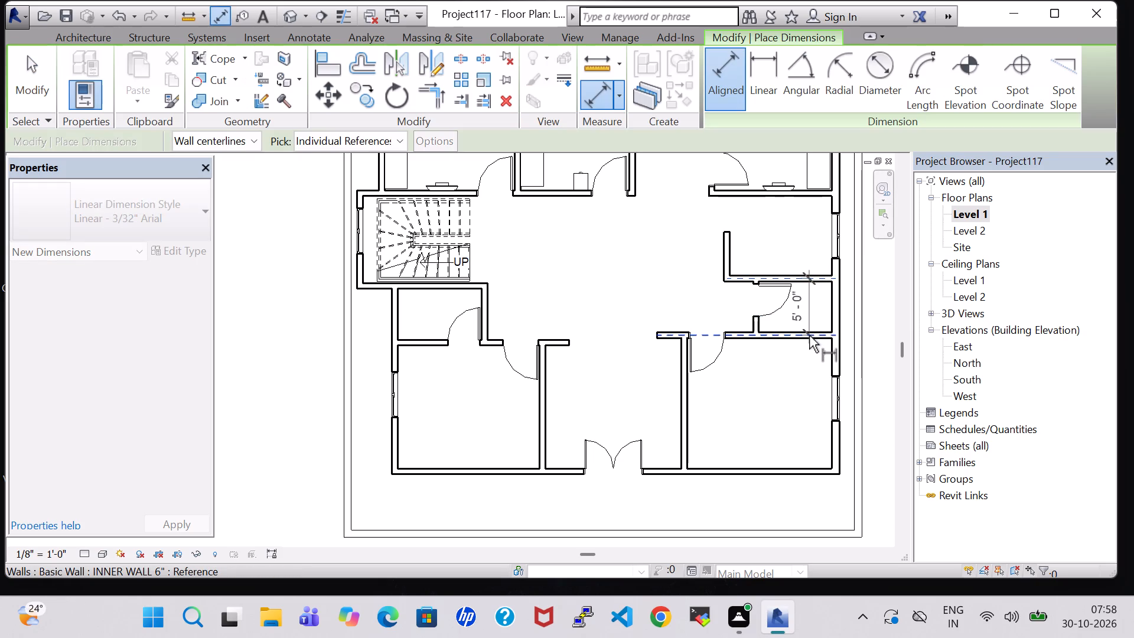
{"action": "key", "text": "Escape"}
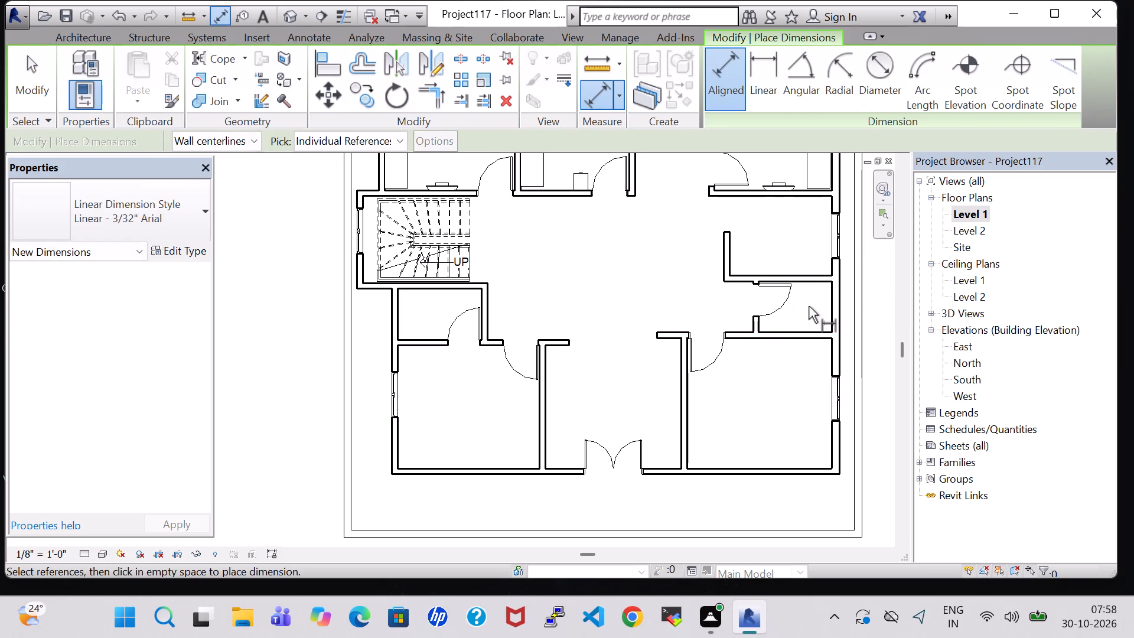
{"action": "key", "text": "Escape"}
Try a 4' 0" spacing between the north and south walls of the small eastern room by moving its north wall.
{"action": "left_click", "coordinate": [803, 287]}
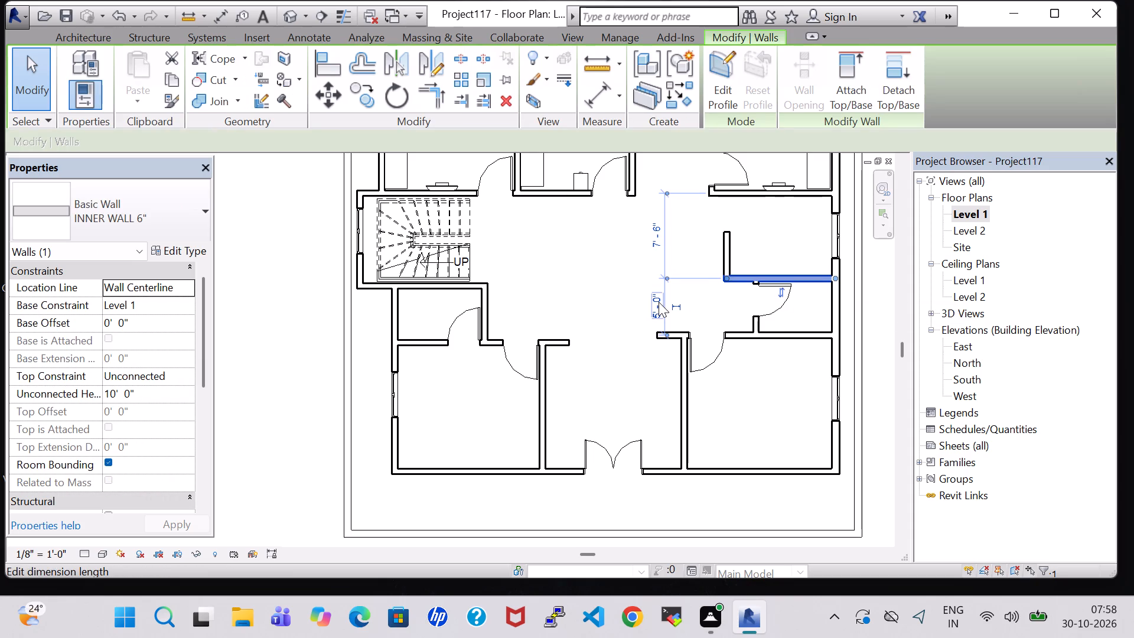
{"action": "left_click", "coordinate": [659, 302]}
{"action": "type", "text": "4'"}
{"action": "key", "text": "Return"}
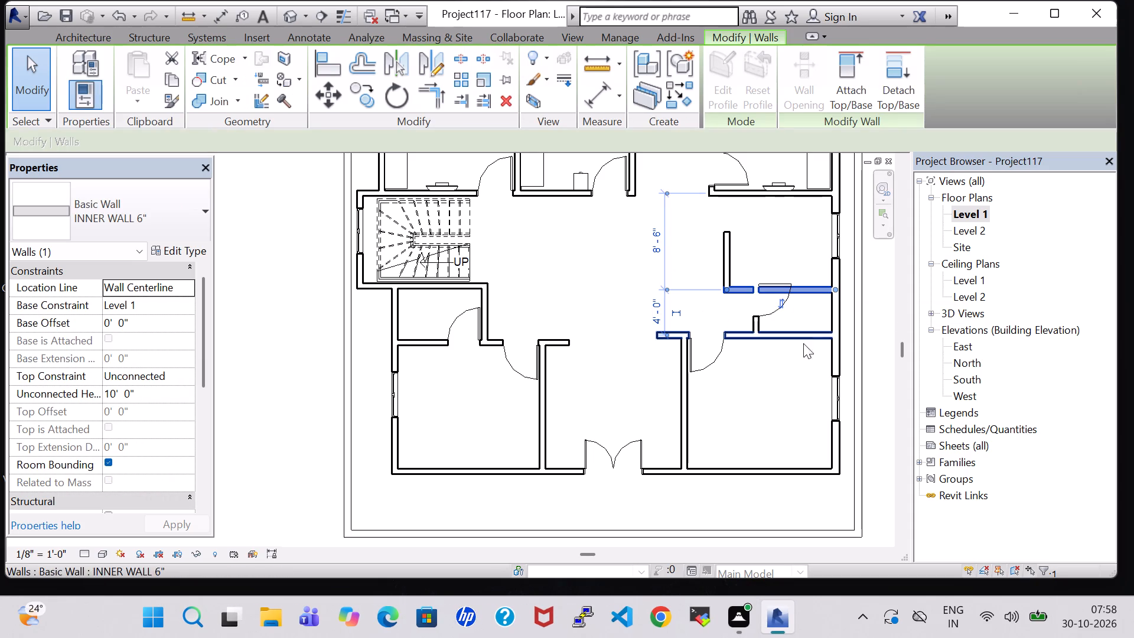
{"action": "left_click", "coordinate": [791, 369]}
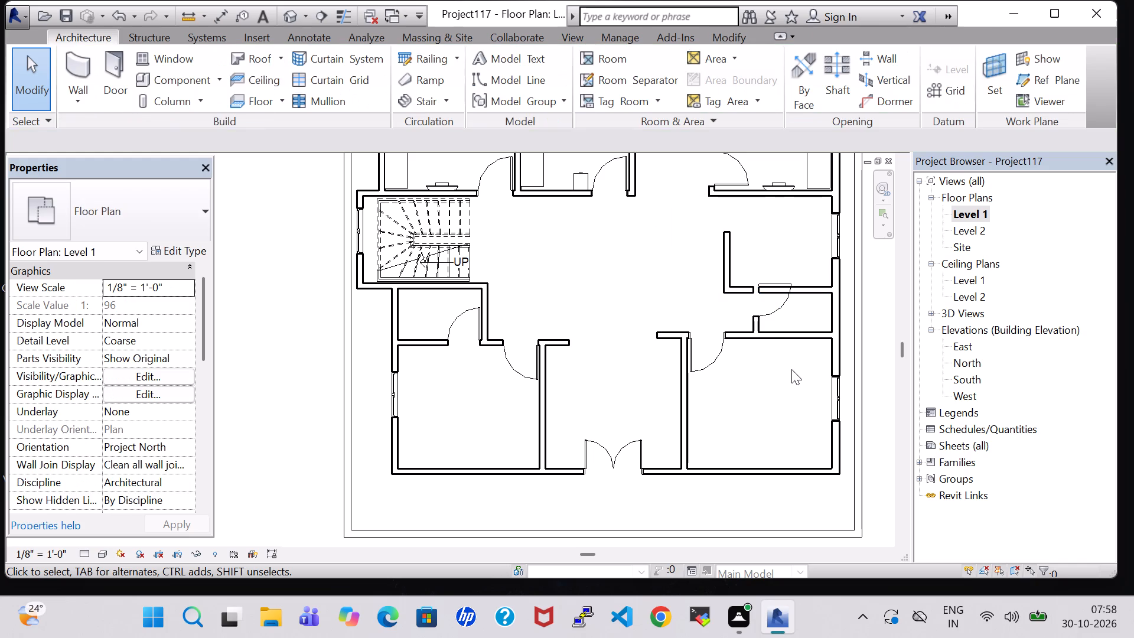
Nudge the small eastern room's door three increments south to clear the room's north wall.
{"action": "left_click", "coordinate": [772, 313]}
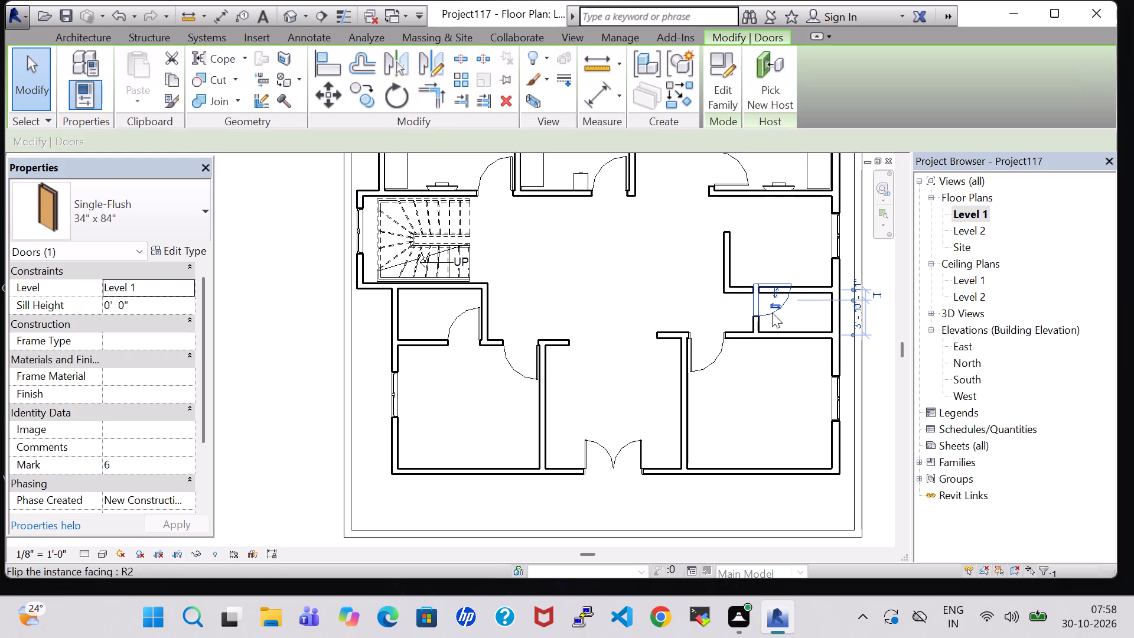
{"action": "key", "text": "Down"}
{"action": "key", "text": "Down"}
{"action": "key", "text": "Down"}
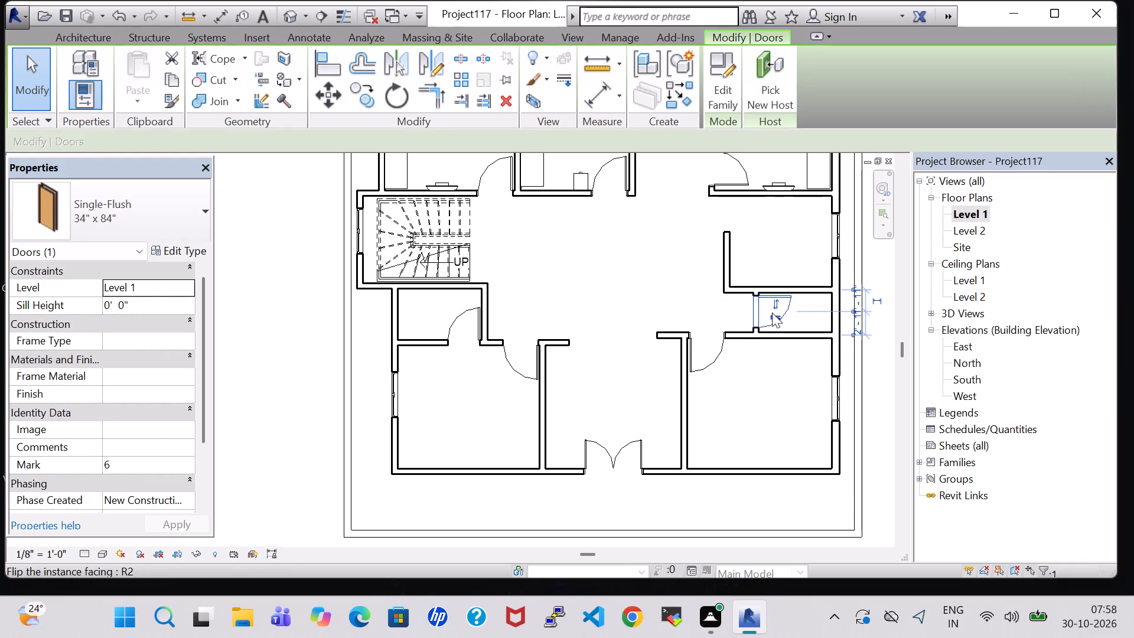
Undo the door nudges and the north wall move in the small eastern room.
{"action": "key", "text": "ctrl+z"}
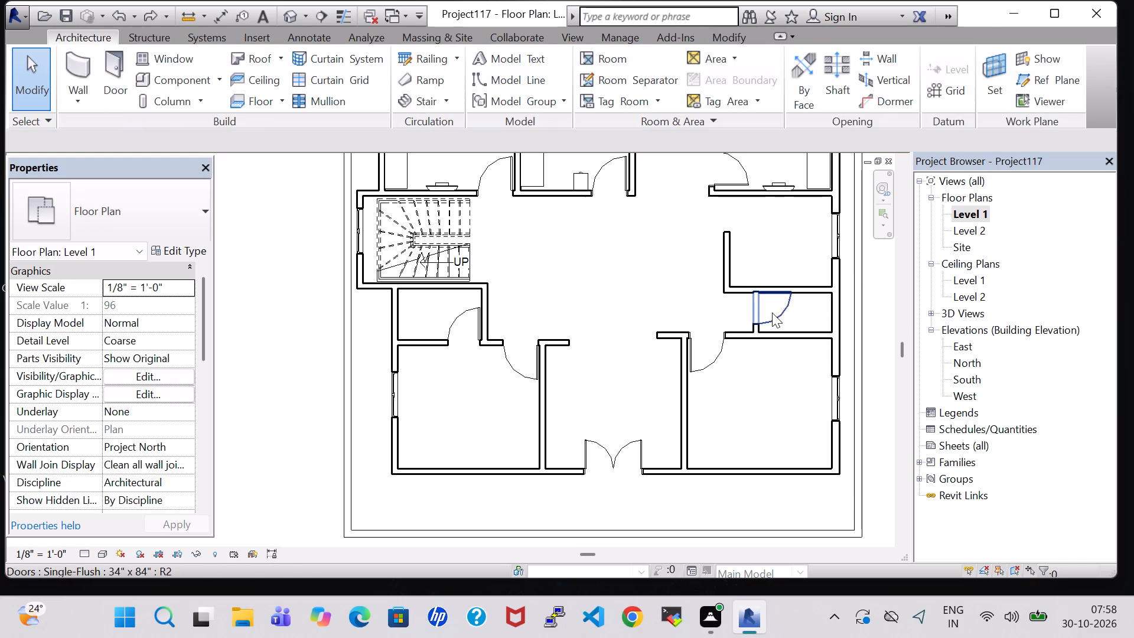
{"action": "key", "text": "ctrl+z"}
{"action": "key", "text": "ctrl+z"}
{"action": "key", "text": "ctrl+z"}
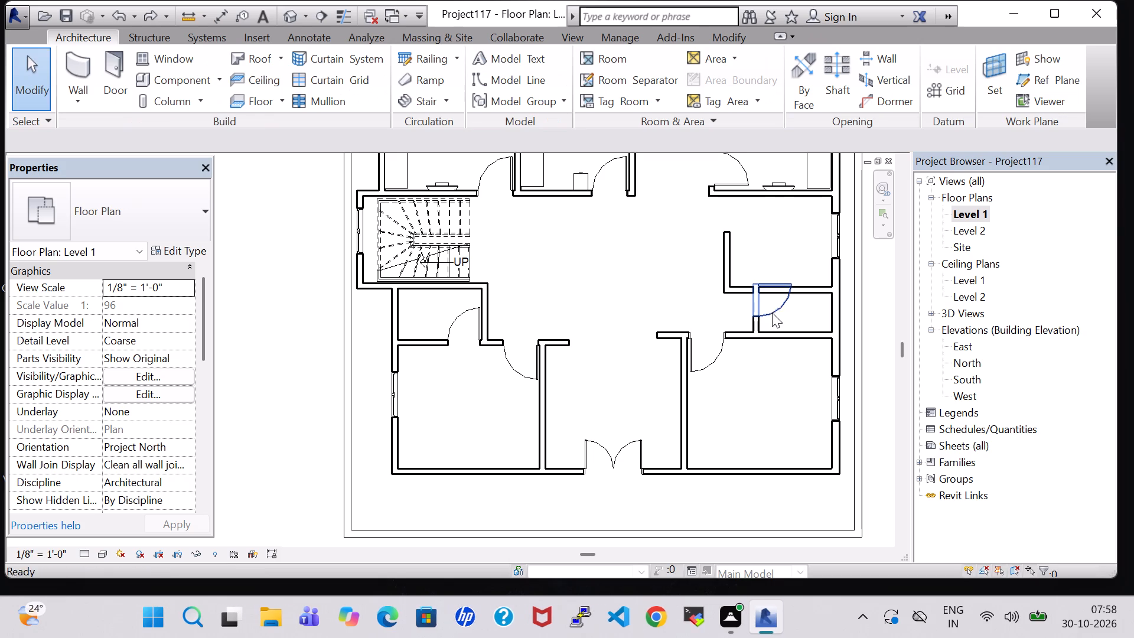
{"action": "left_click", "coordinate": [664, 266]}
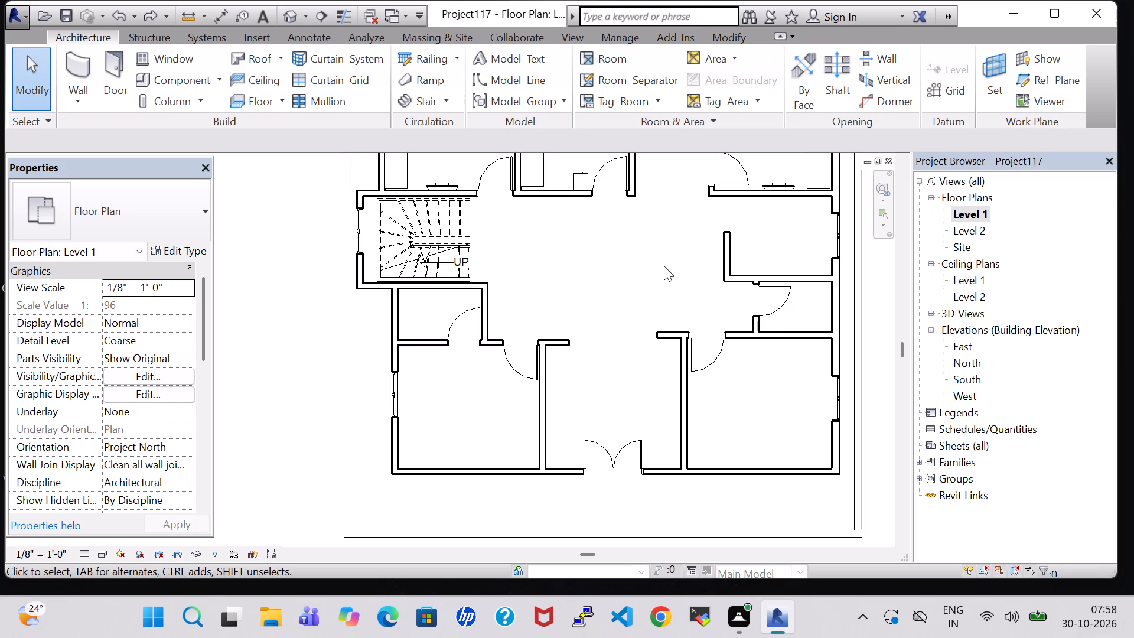
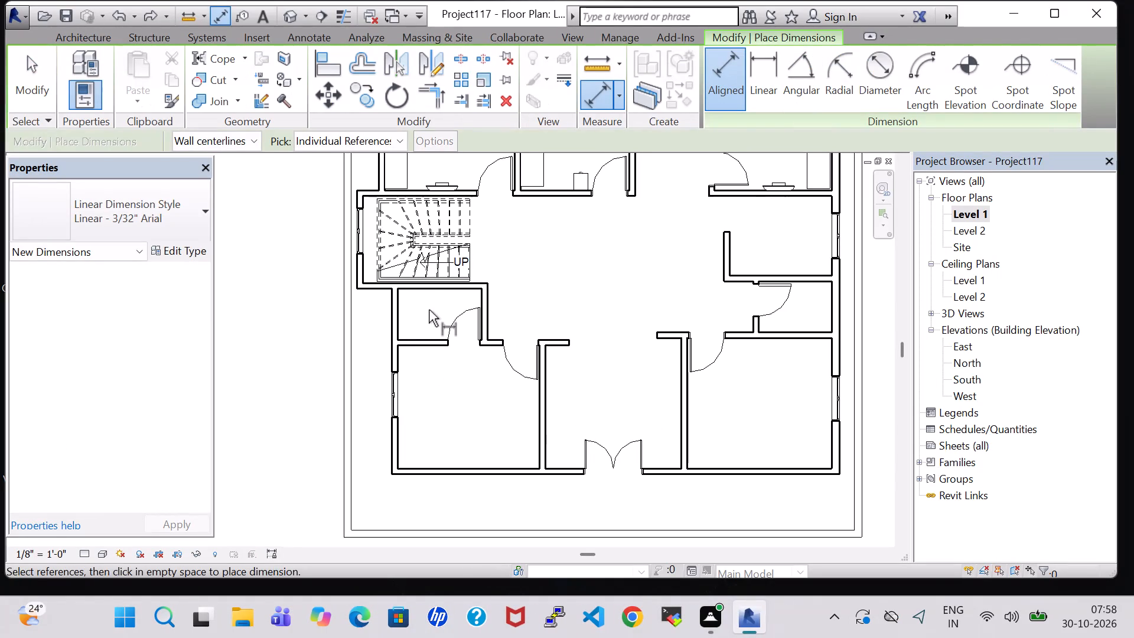
Measure the spacing between the north and south walls of the small western room below the stair, without placing a dimension.
{"action": "left_click", "coordinate": [429, 287]}
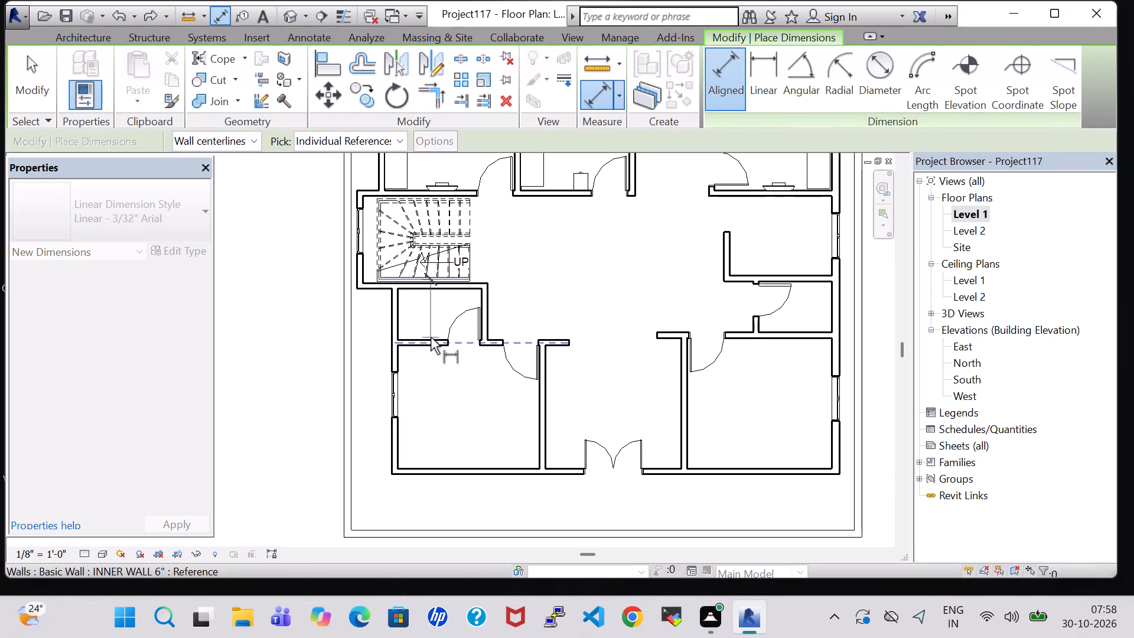
{"action": "left_click", "coordinate": [431, 341]}
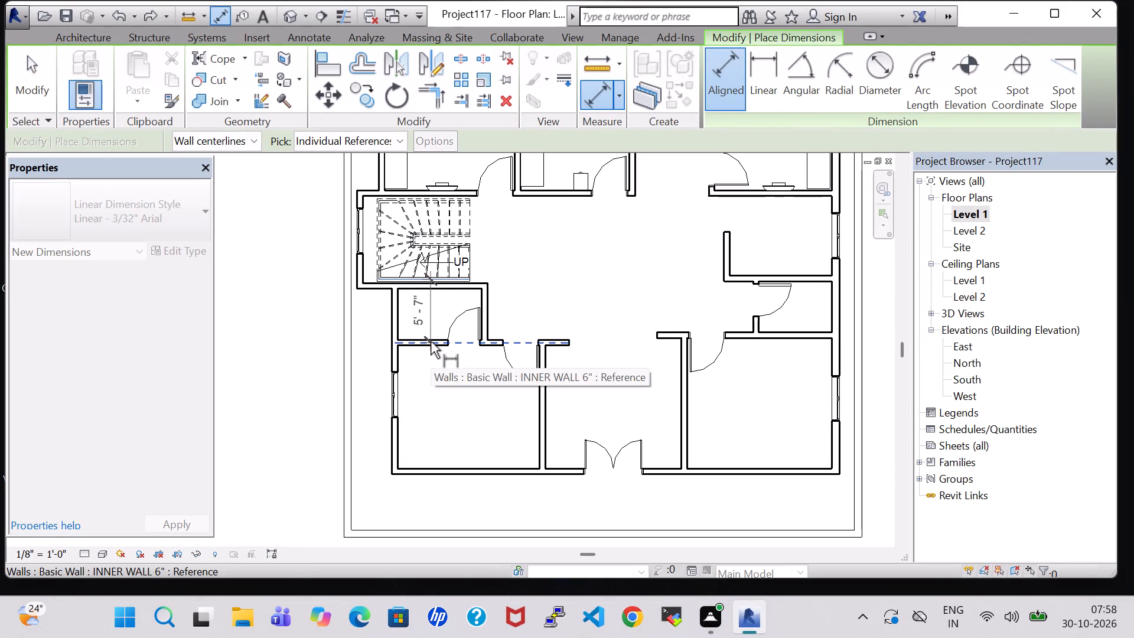
{"action": "key", "text": "Escape"}
{"action": "left_click", "coordinate": [426, 292]}
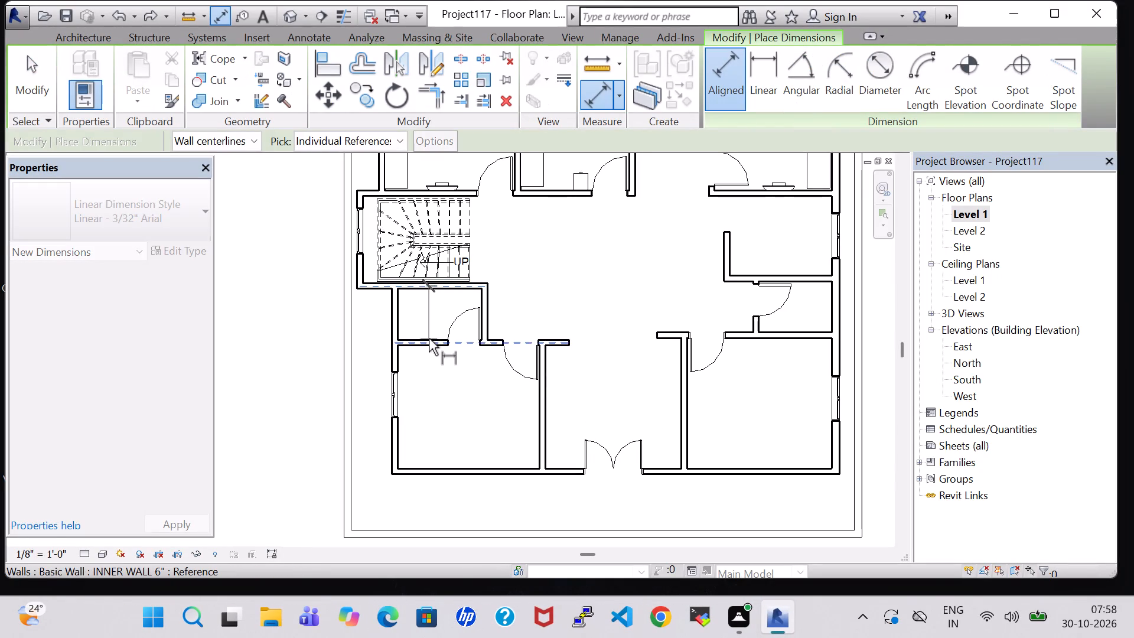
{"action": "left_click", "coordinate": [429, 343]}
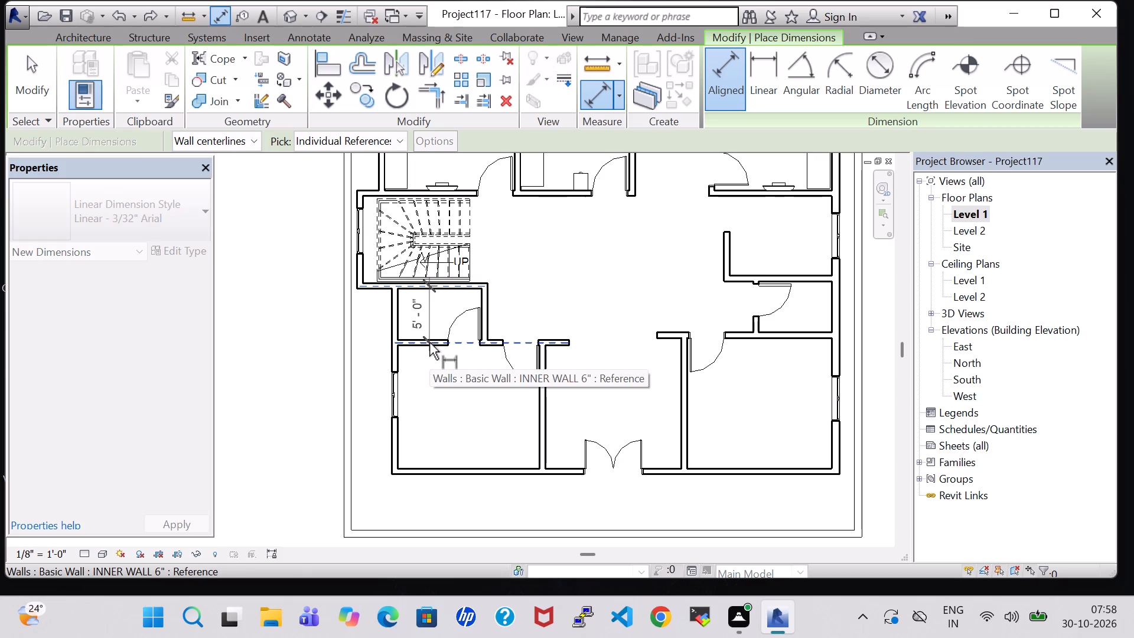
{"action": "key", "text": "Escape"}
Measure the north-south depths of the southwest, central and southeast rooms with aligned dimensions, without placing them.
{"action": "left_click", "coordinate": [428, 344]}
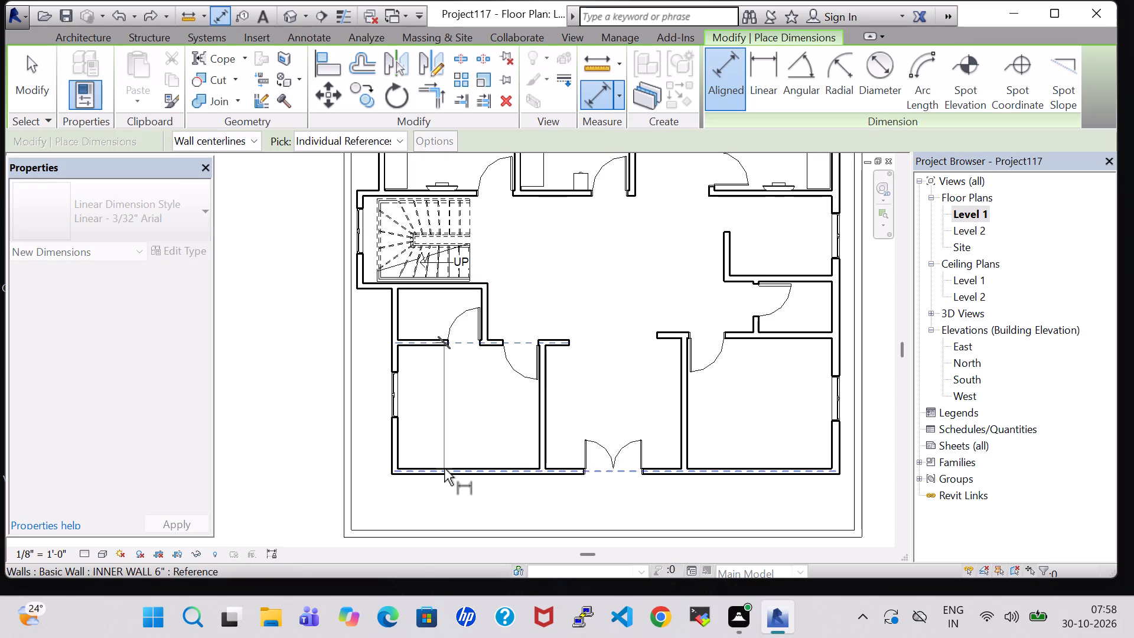
{"action": "left_click", "coordinate": [444, 470]}
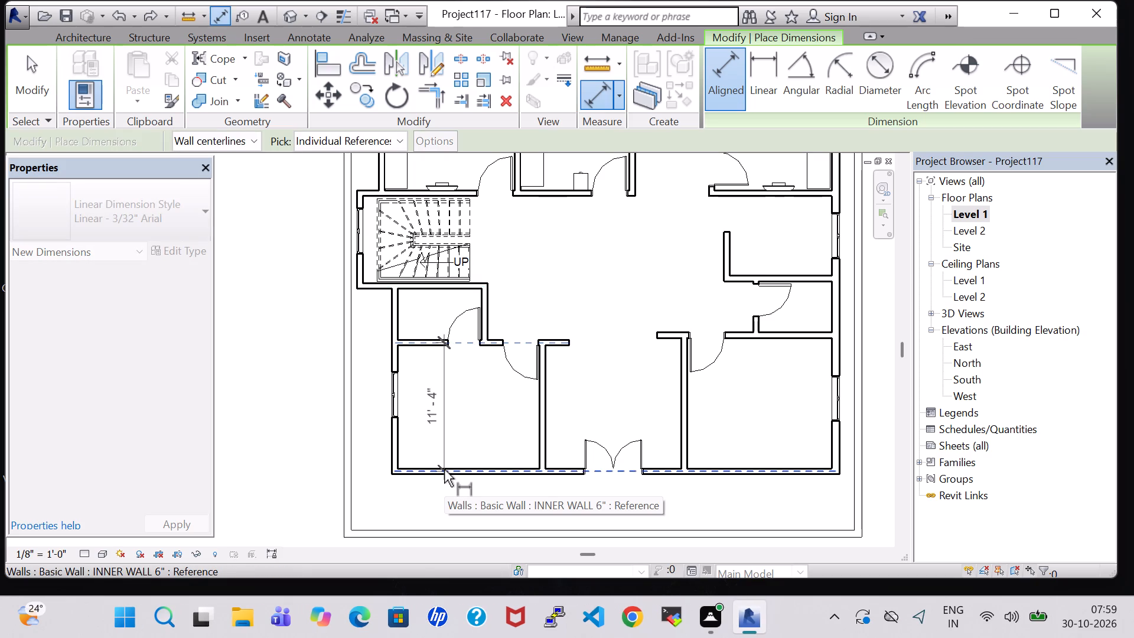
{"action": "key", "text": "Escape"}
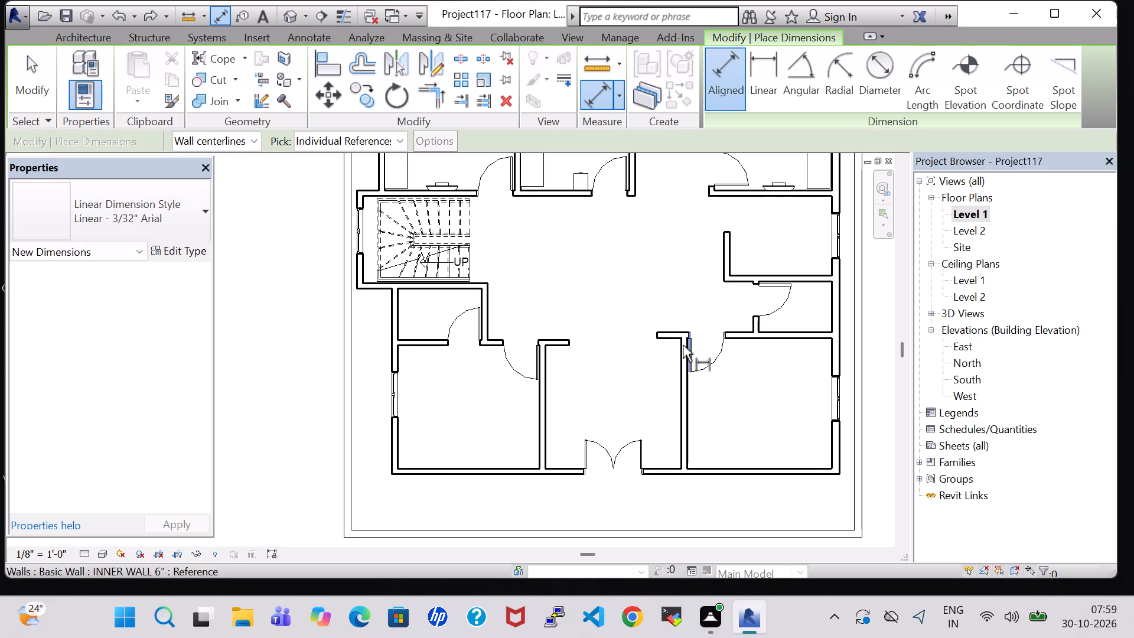
{"action": "left_click", "coordinate": [669, 334]}
{"action": "left_click", "coordinate": [668, 471]}
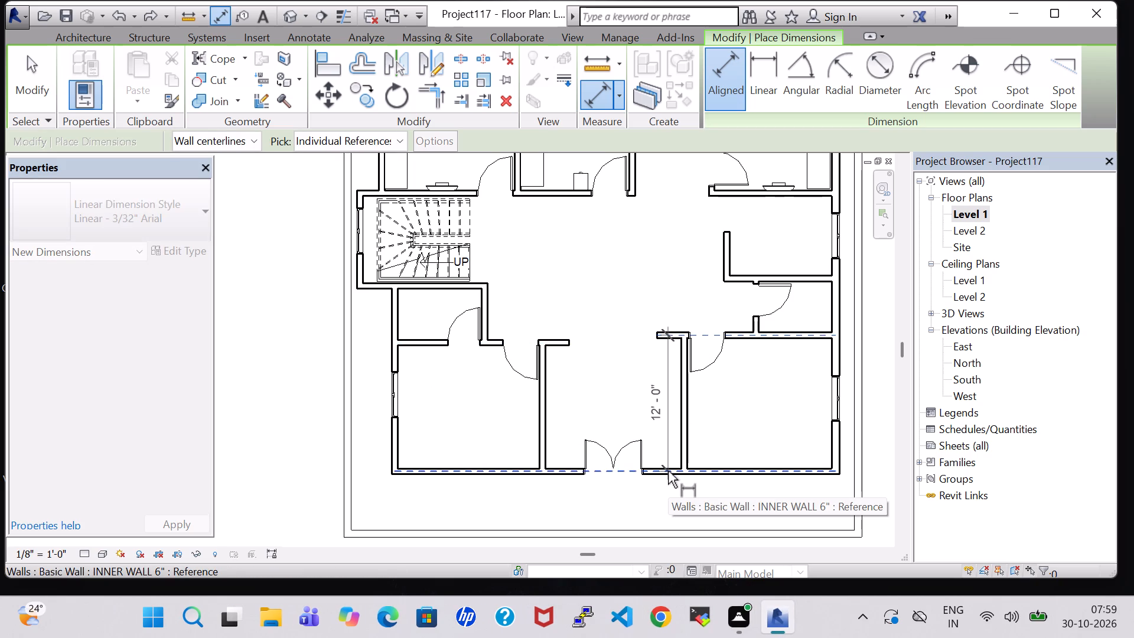
{"action": "key", "text": "Escape"}
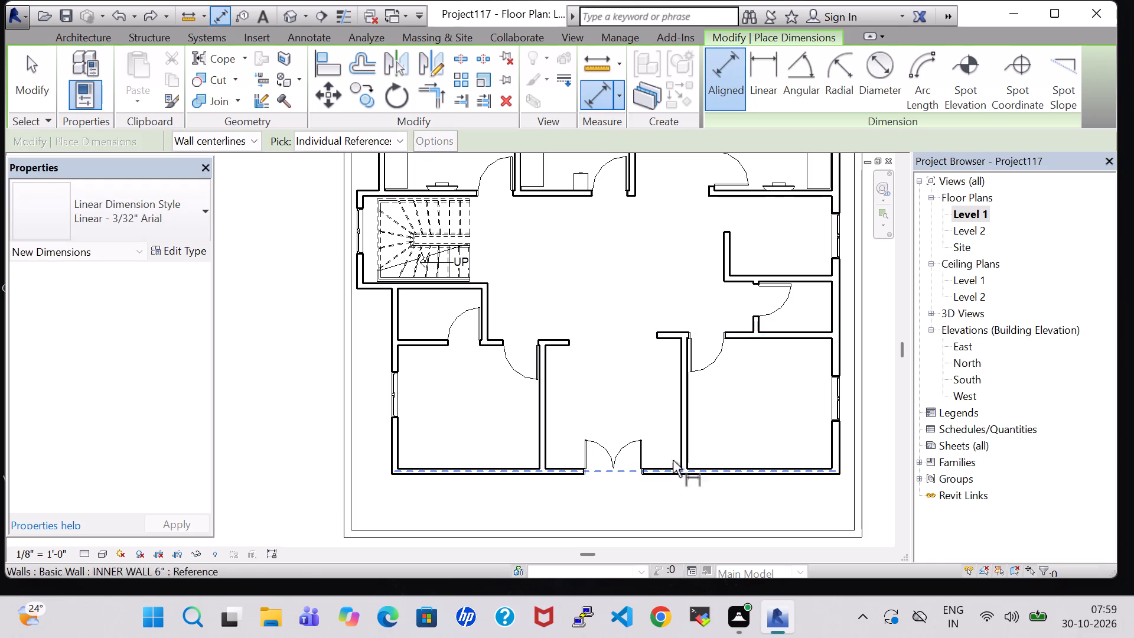
{"action": "left_click", "coordinate": [789, 337]}
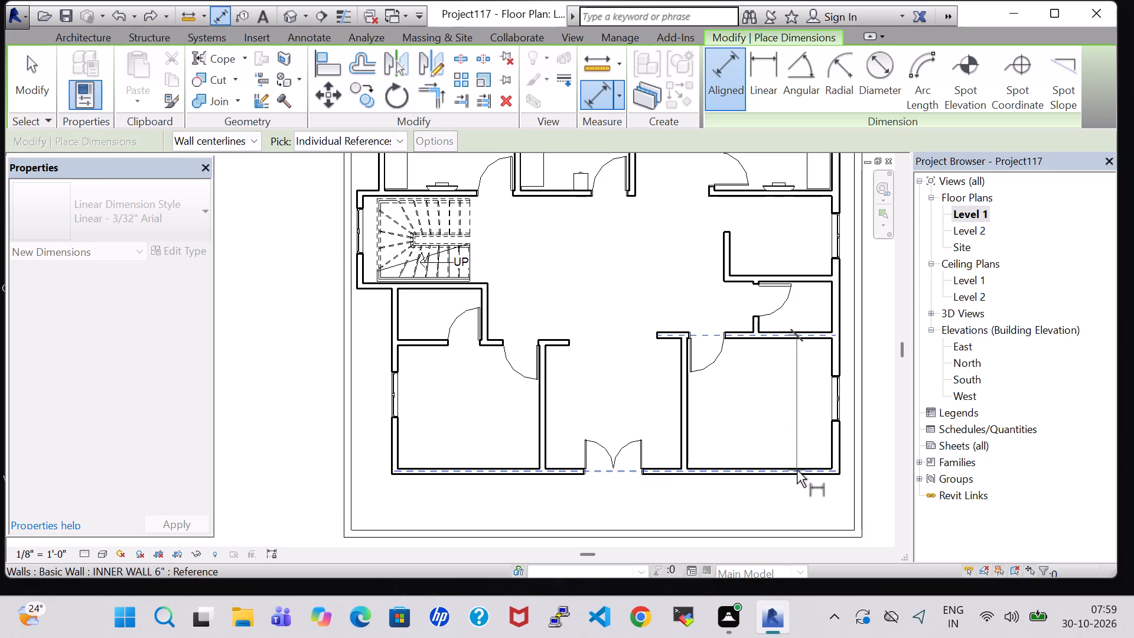
{"action": "left_click", "coordinate": [797, 470]}
{"action": "key", "text": "Escape"}
{"action": "left_click", "coordinate": [431, 343]}
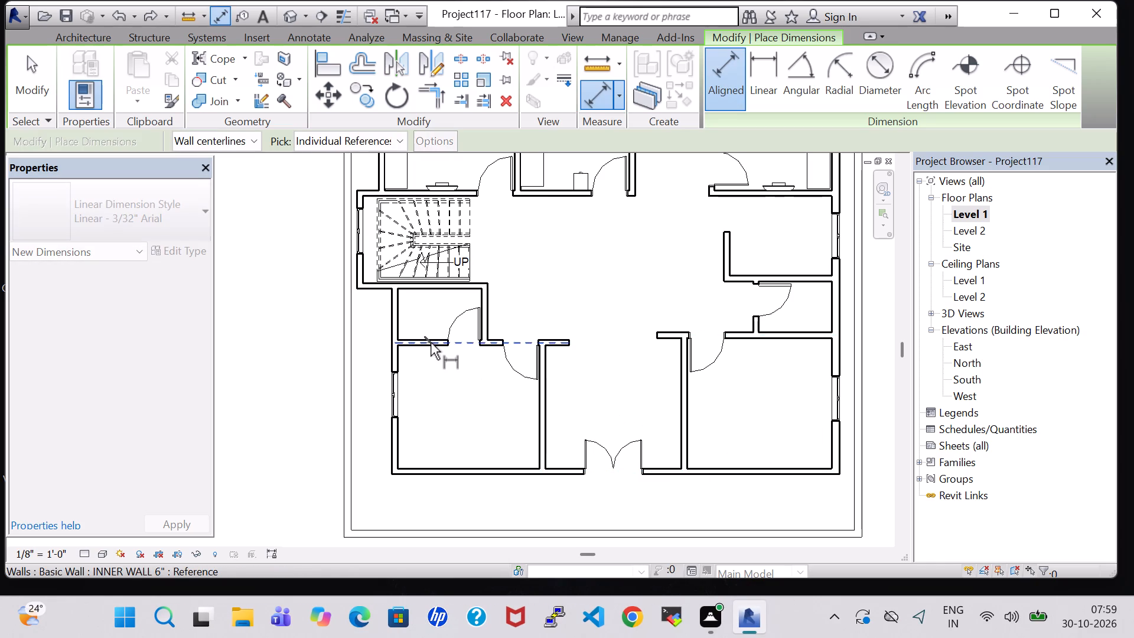
{"action": "left_click", "coordinate": [444, 473]}
{"action": "key", "text": "Escape"}
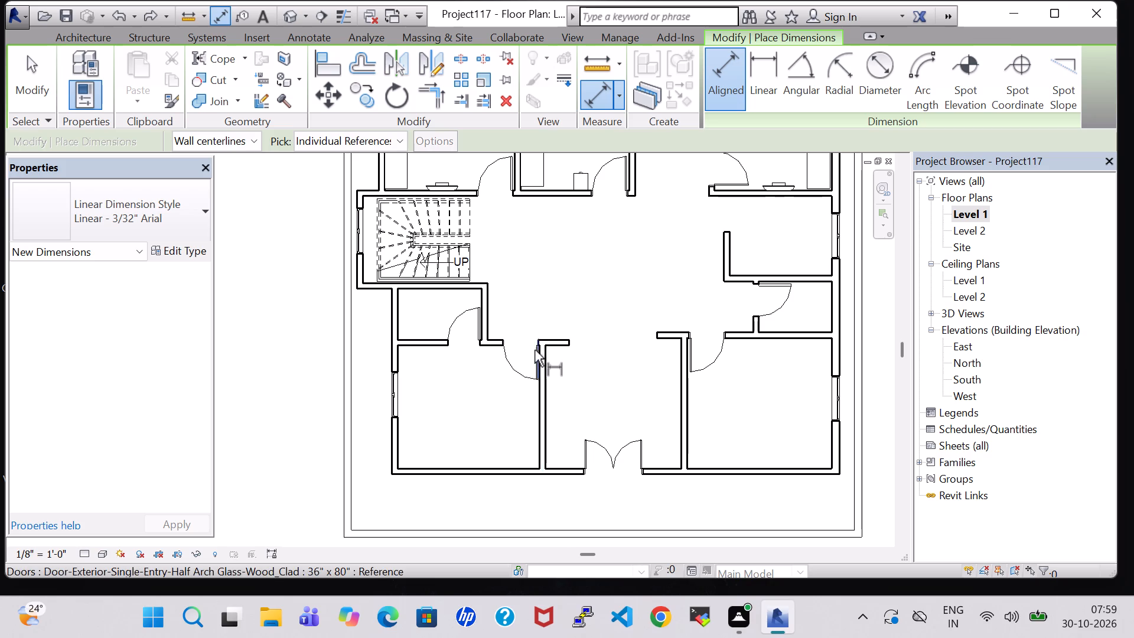
{"action": "left_click", "coordinate": [418, 341]}
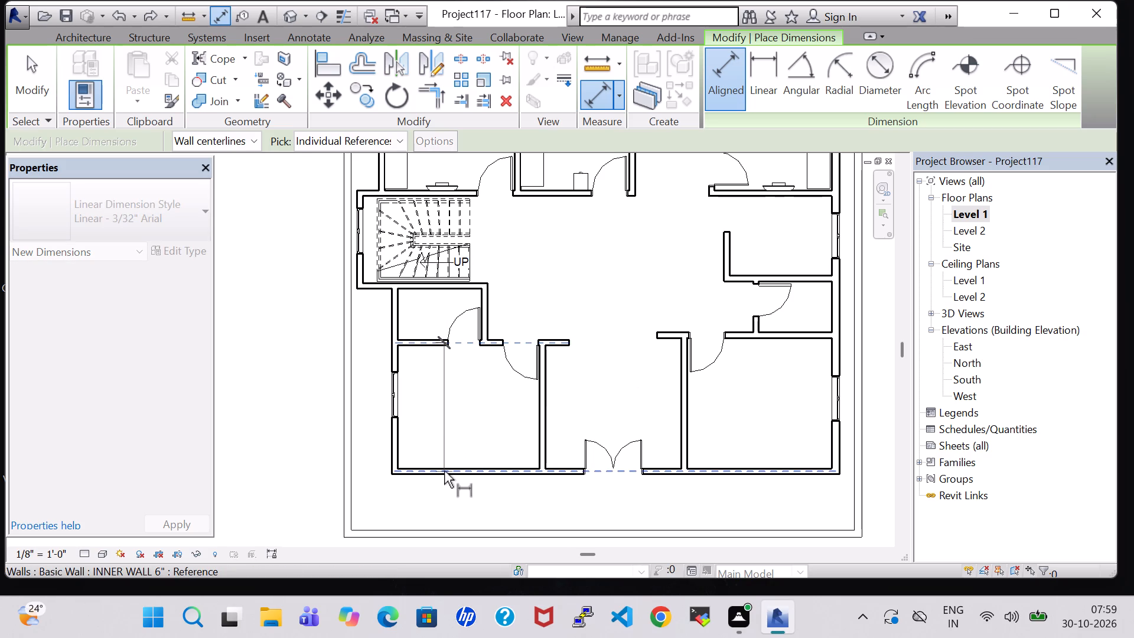
{"action": "left_click", "coordinate": [444, 471]}
{"action": "key", "text": "Escape"}
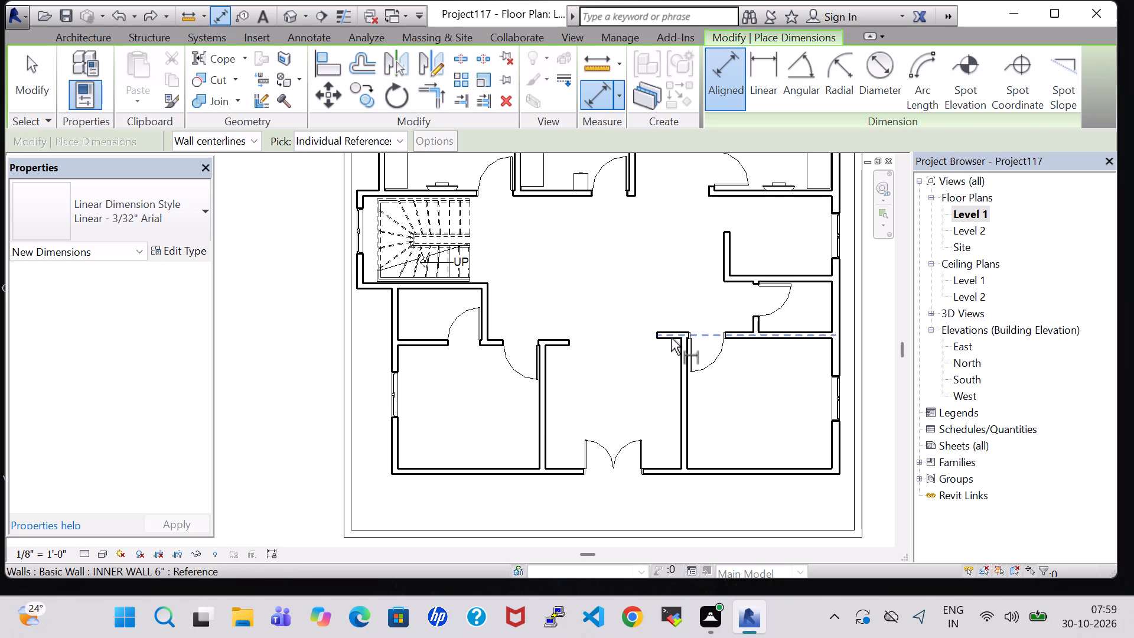
{"action": "key", "text": "Escape"}
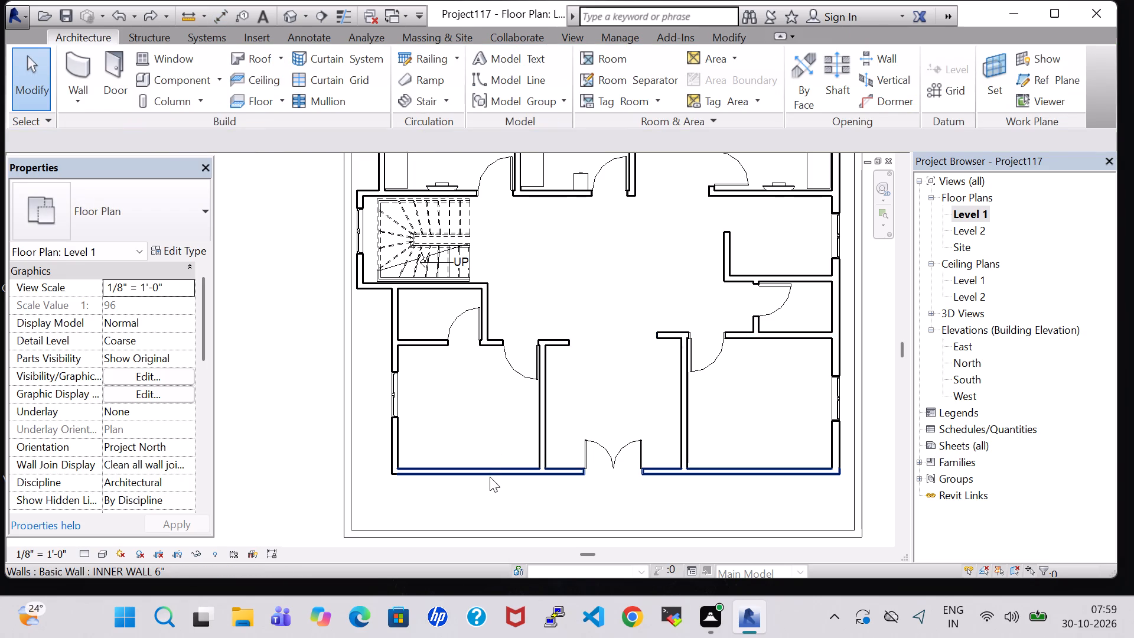
Move the house's south wall to 12' 0" from the southwest room's north wall.
{"action": "left_click", "coordinate": [483, 466]}
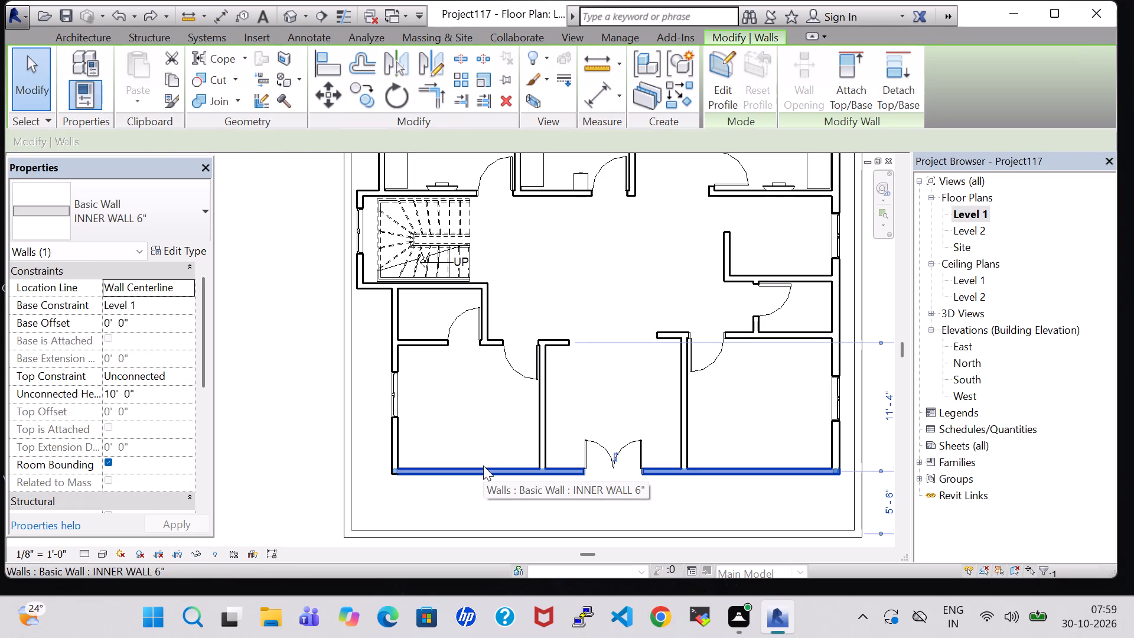
{"action": "left_click", "coordinate": [884, 421]}
{"action": "key", "text": "1"}
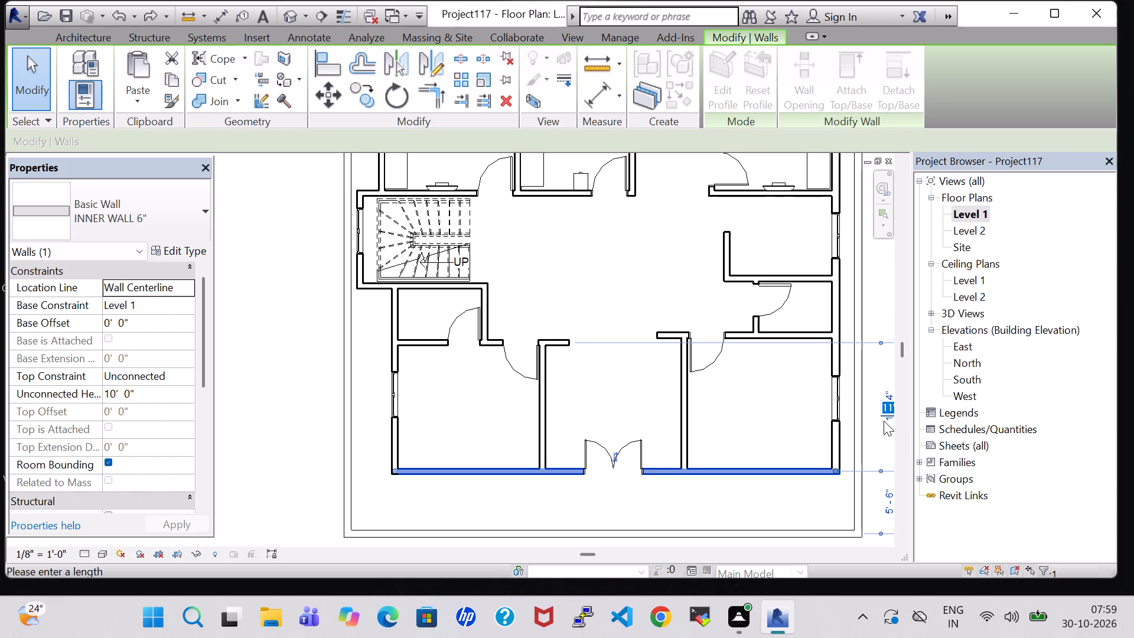
{"action": "key", "text": "2"}
{"action": "key", "text": "Return"}
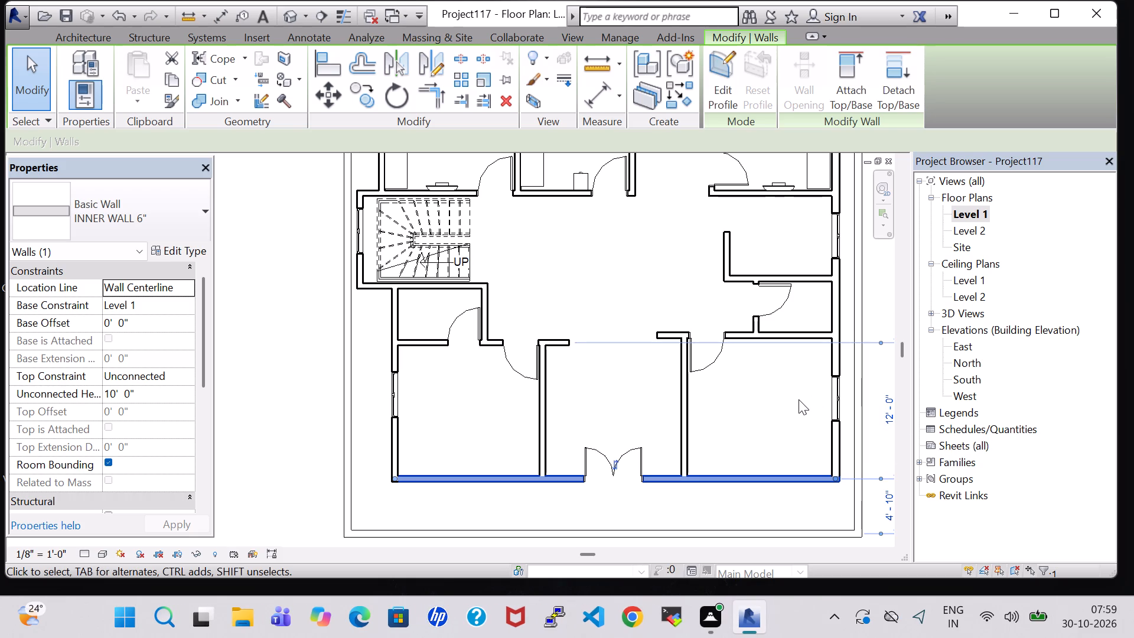
{"action": "left_click", "coordinate": [799, 399]}
Move the southeast room's north wall to 12' 0" from the house's south wall.
{"action": "left_click", "coordinate": [767, 342]}
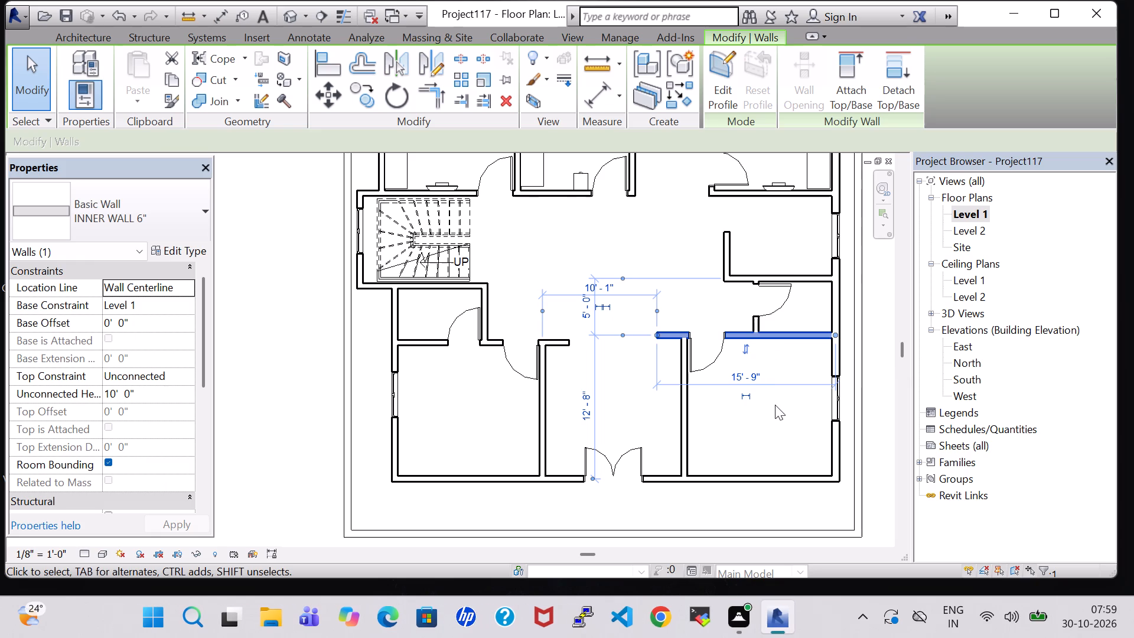
{"action": "left_click", "coordinate": [576, 406]}
{"action": "type", "text": "12"}
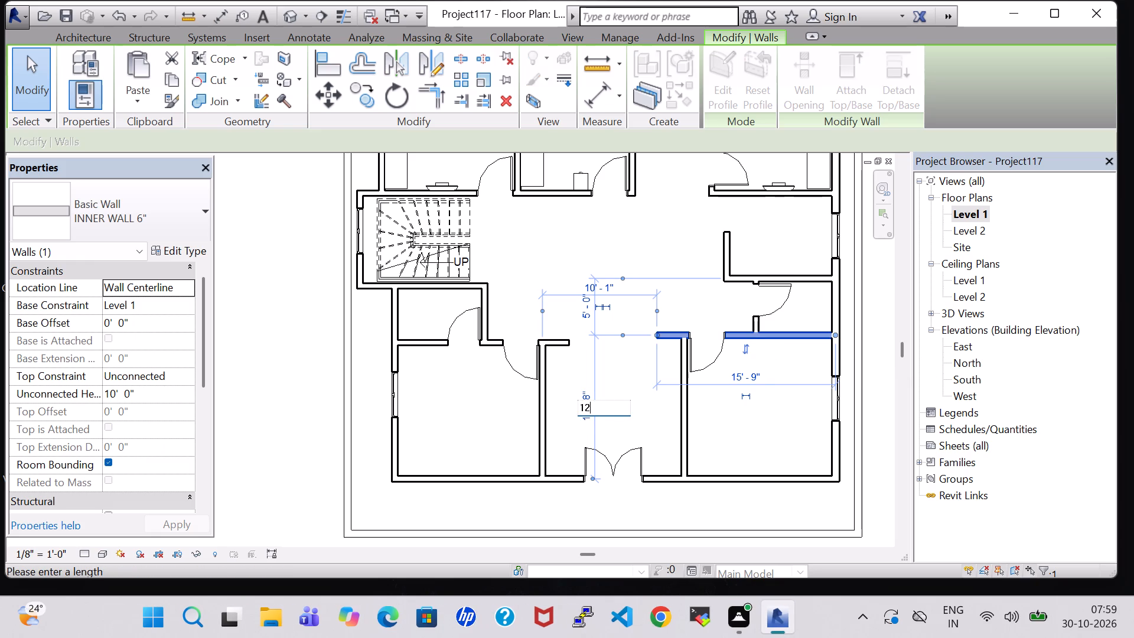
{"action": "key", "text": "apostrophe"}
{"action": "key", "text": "Return"}
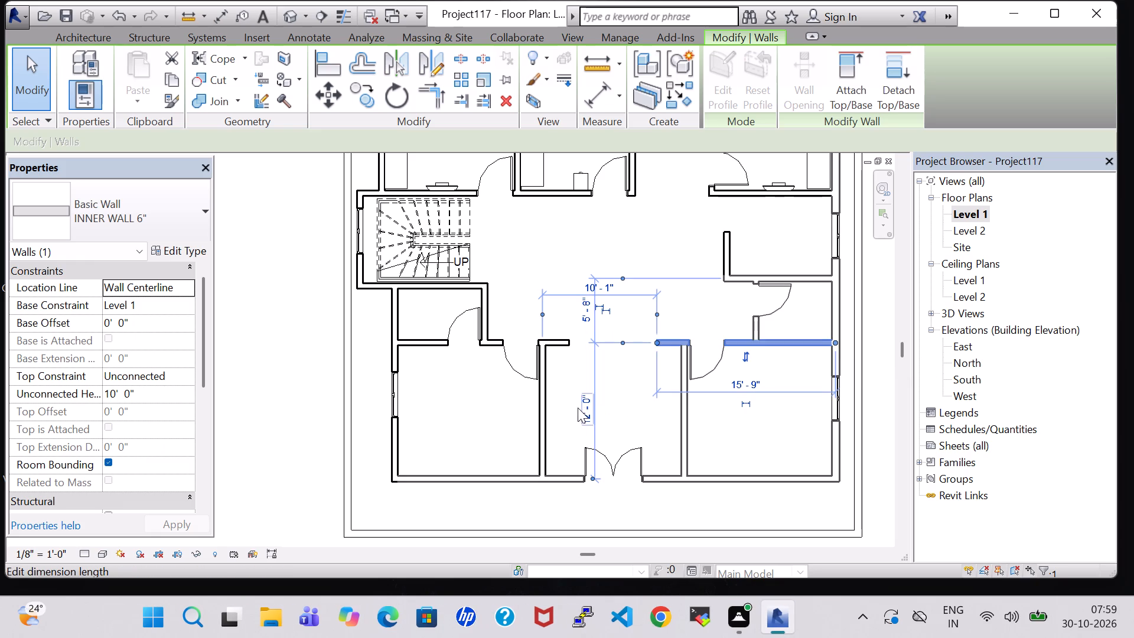
{"action": "left_click", "coordinate": [783, 429]}
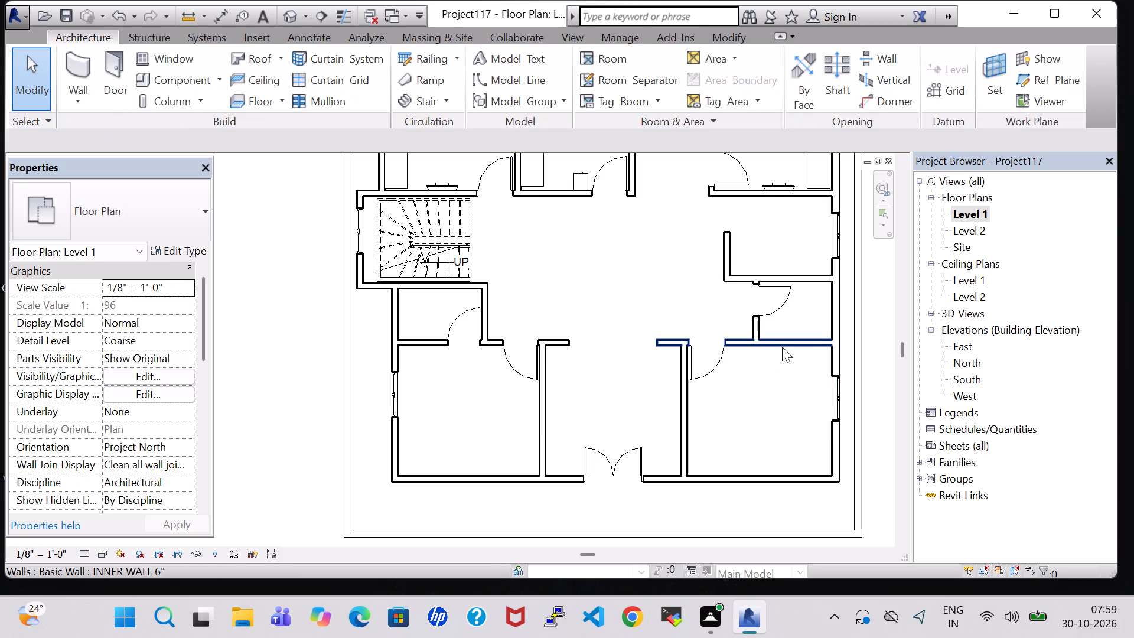
Measure the north-south depths of the southeast, central and southwest rooms again with aligned dimensions, without placing them.
{"action": "type", "text": "DI"}
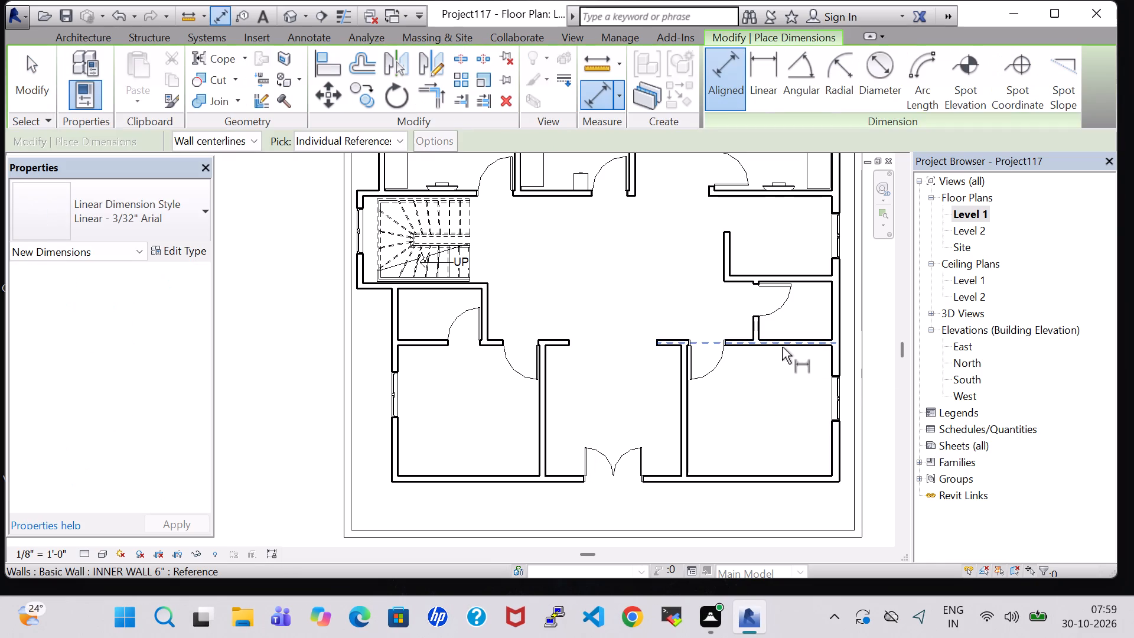
{"action": "left_click", "coordinate": [782, 343]}
{"action": "left_click", "coordinate": [793, 476]}
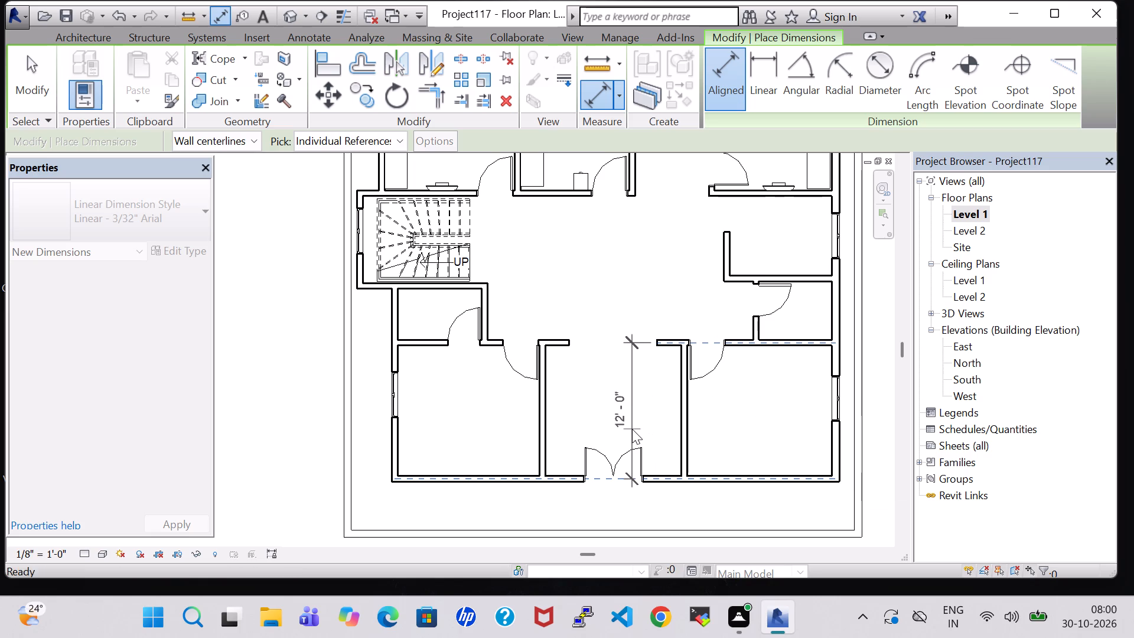
{"action": "key", "text": "Escape"}
{"action": "left_click", "coordinate": [665, 343]}
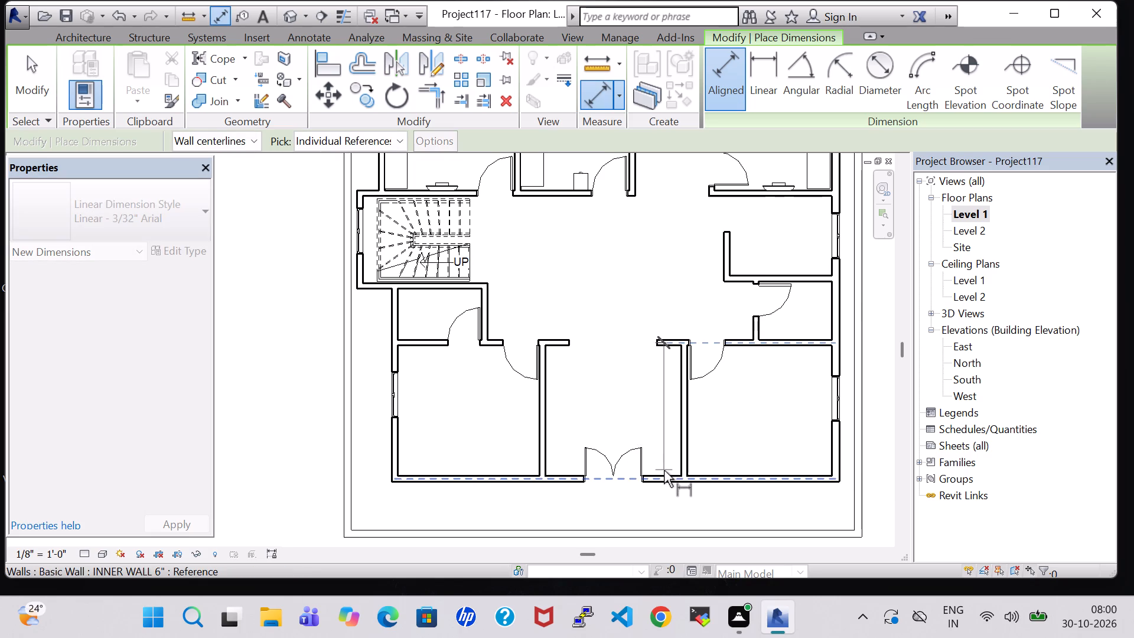
{"action": "left_click", "coordinate": [665, 479]}
{"action": "key", "text": "Escape"}
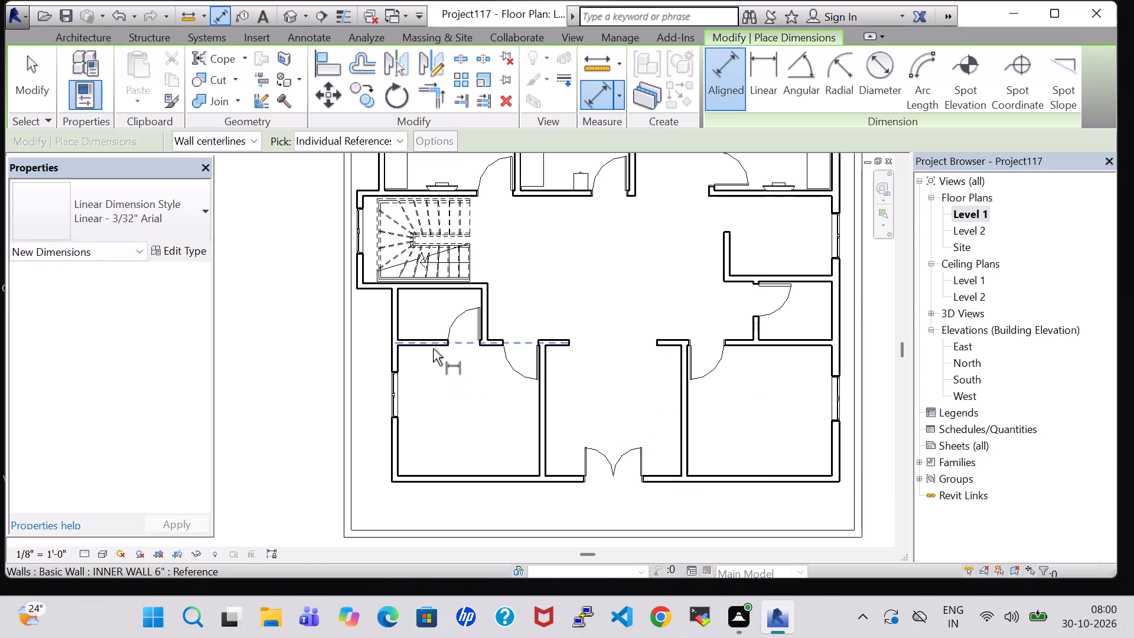
{"action": "left_click", "coordinate": [431, 347]}
{"action": "left_click", "coordinate": [440, 477]}
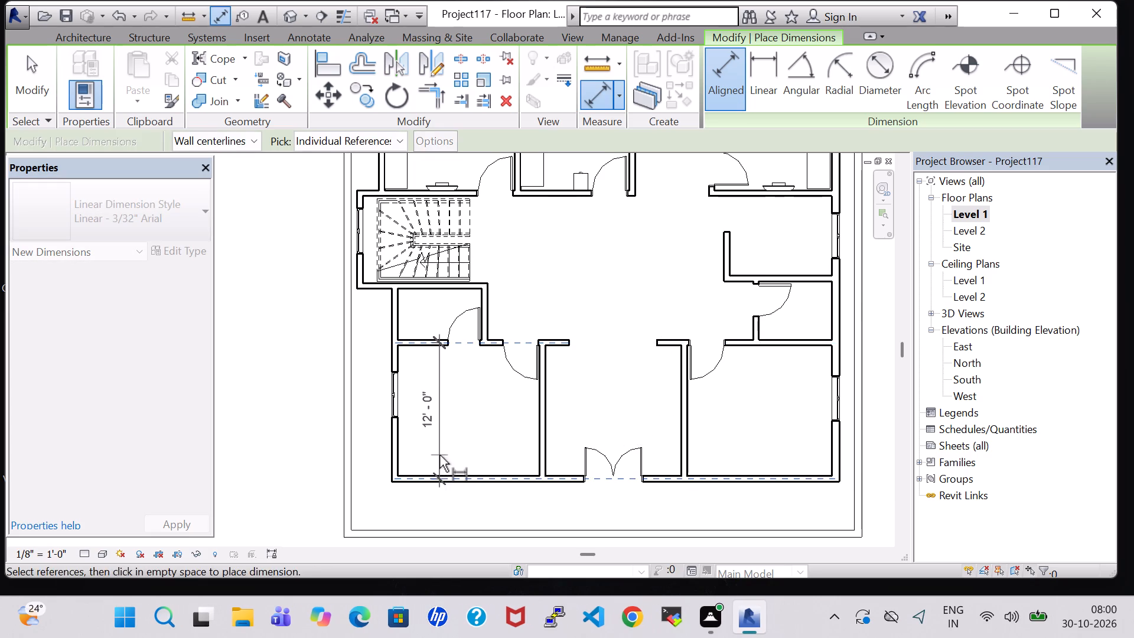
{"action": "key", "text": "Escape"}
Measure the southwest room's east-west width and start checking the central room's width, without placing any dimension.
{"action": "left_click", "coordinate": [397, 444]}
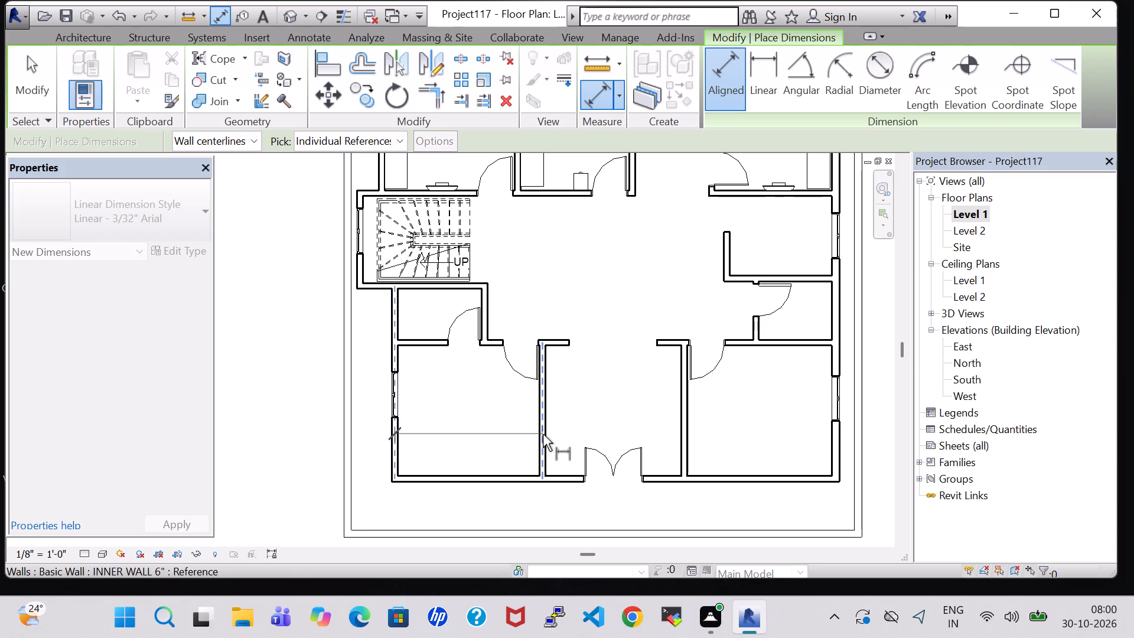
{"action": "left_click", "coordinate": [543, 434]}
{"action": "key", "text": "Escape"}
{"action": "left_click", "coordinate": [542, 421]}
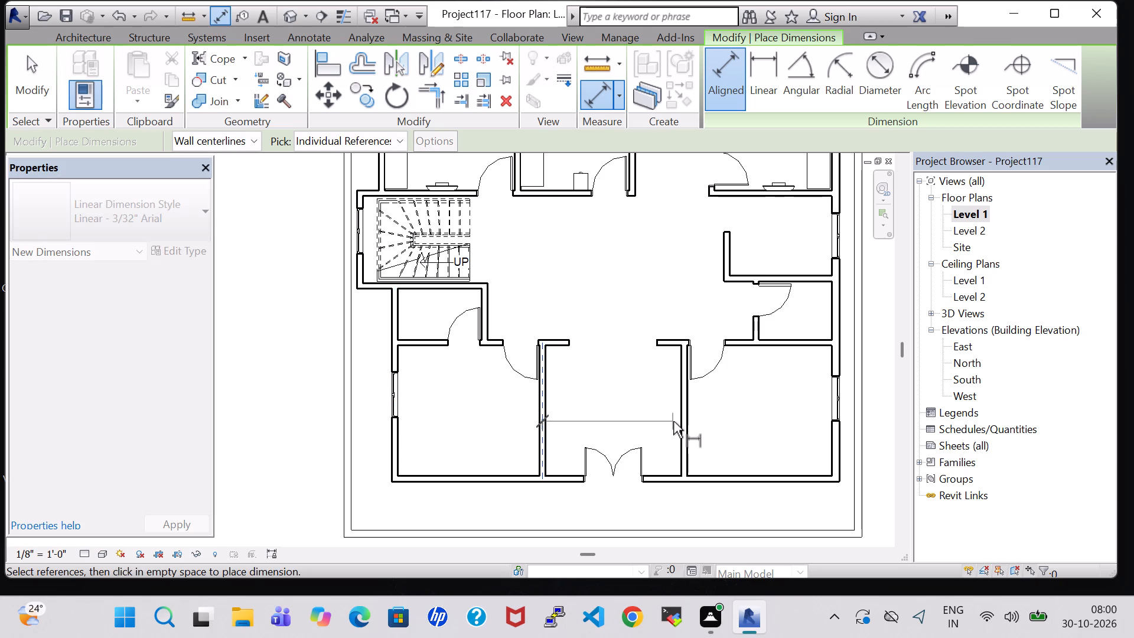
{"action": "key", "text": "Escape"}
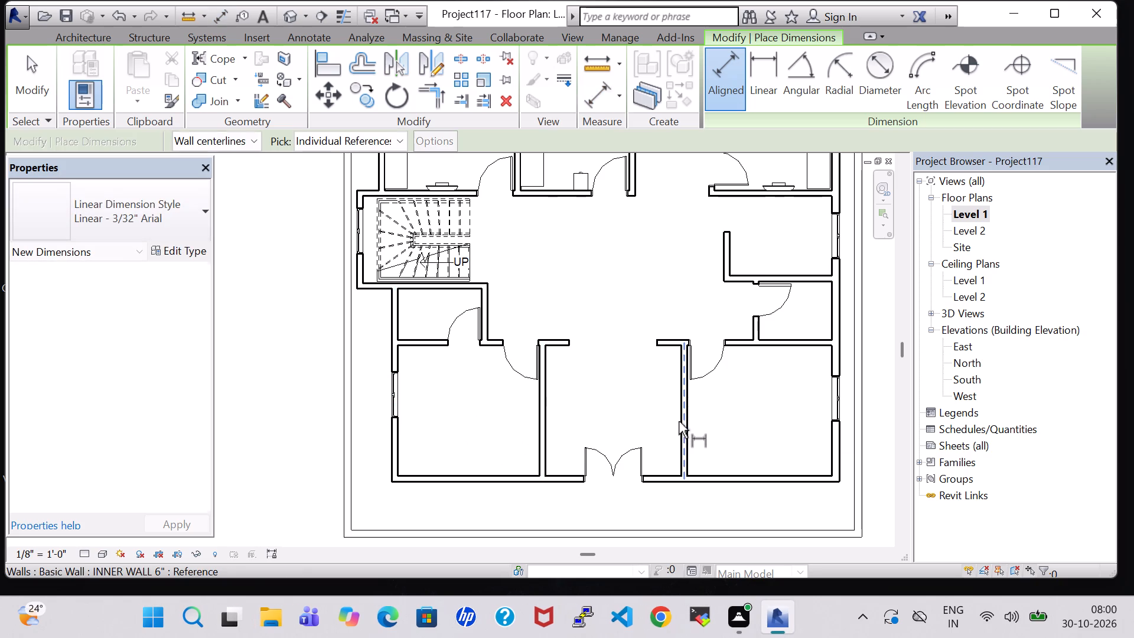
Measure the gap between the house's south wall and the southern boundary wall, without placing a dimension.
{"action": "left_click", "coordinate": [509, 474]}
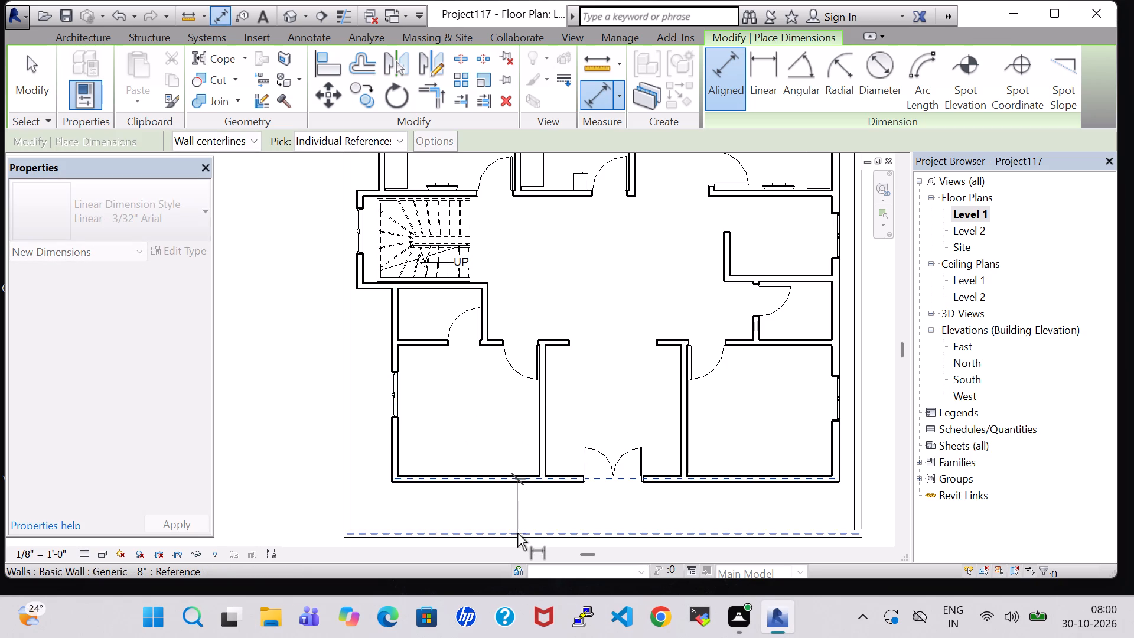
{"action": "left_click", "coordinate": [517, 533]}
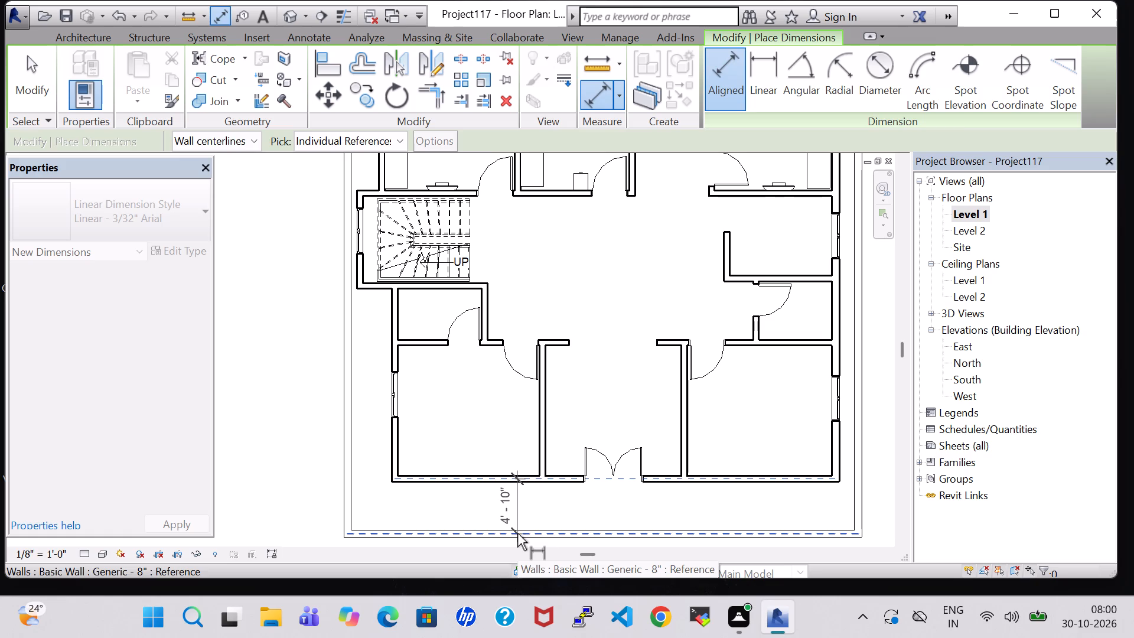
{"action": "key", "text": "Escape"}
{"action": "key", "text": "Escape"}
Measure the north-south depth of the small room north of the southeast room, without placing a dimension.
{"action": "scroll", "coordinate": [474, 406], "scroll_direction": "down", "scroll_amount": 3}
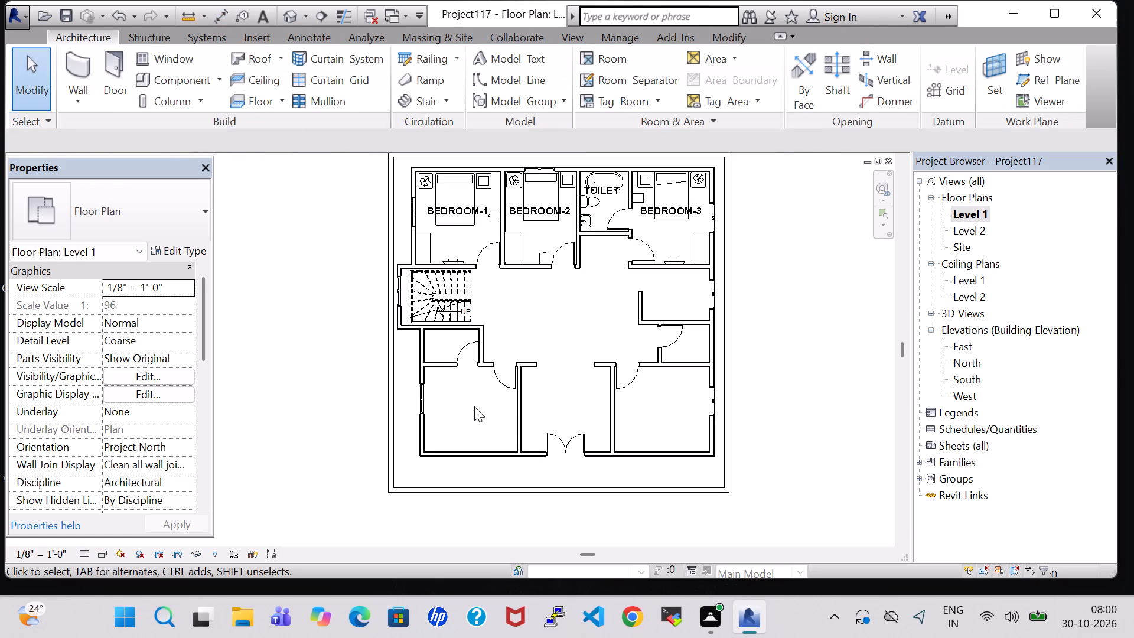
{"action": "type", "text": "DI"}
{"action": "left_click", "coordinate": [692, 324]}
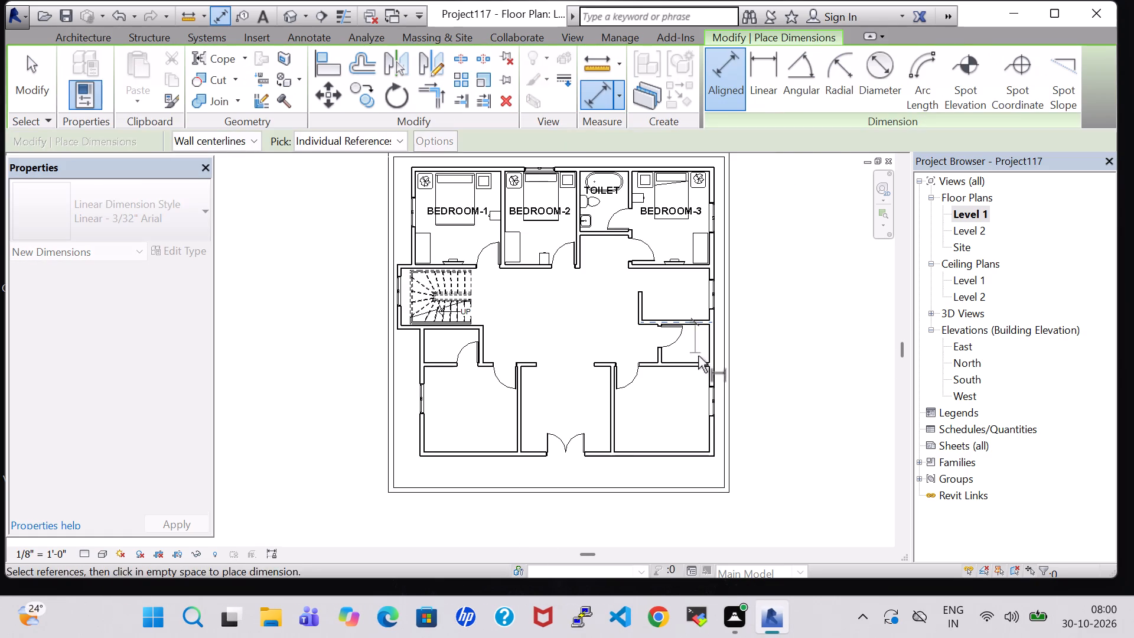
{"action": "left_click", "coordinate": [700, 363]}
{"action": "key", "text": "Escape"}
{"action": "key", "text": "Escape"}
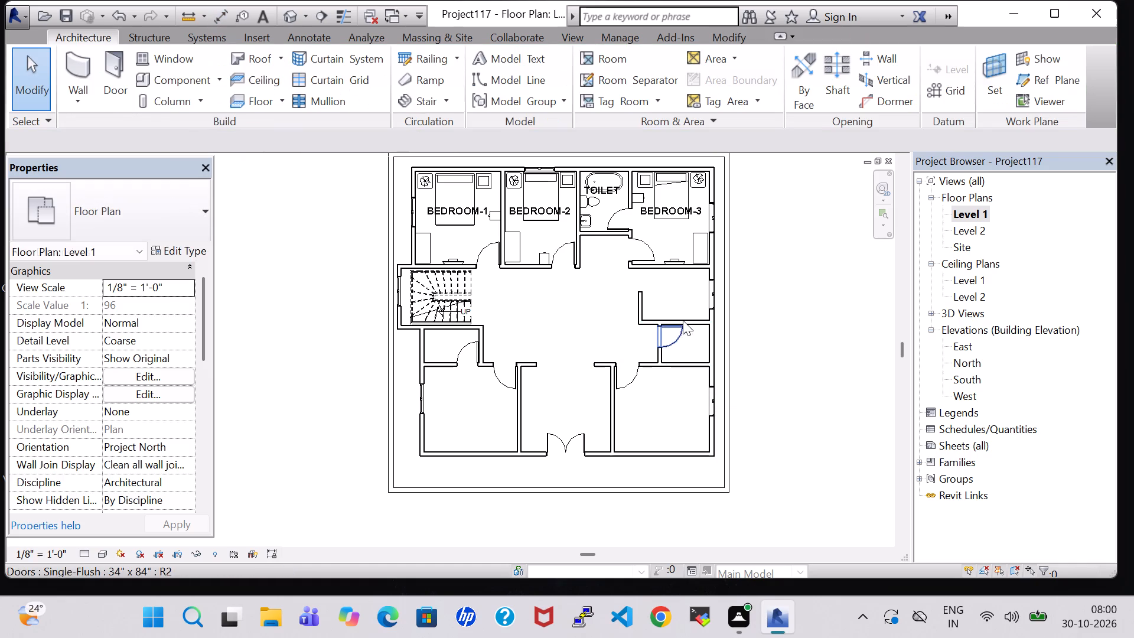
Move the north wall of the small room above the southeast room to 5' 0" from the wall south of it.
{"action": "left_click", "coordinate": [698, 321]}
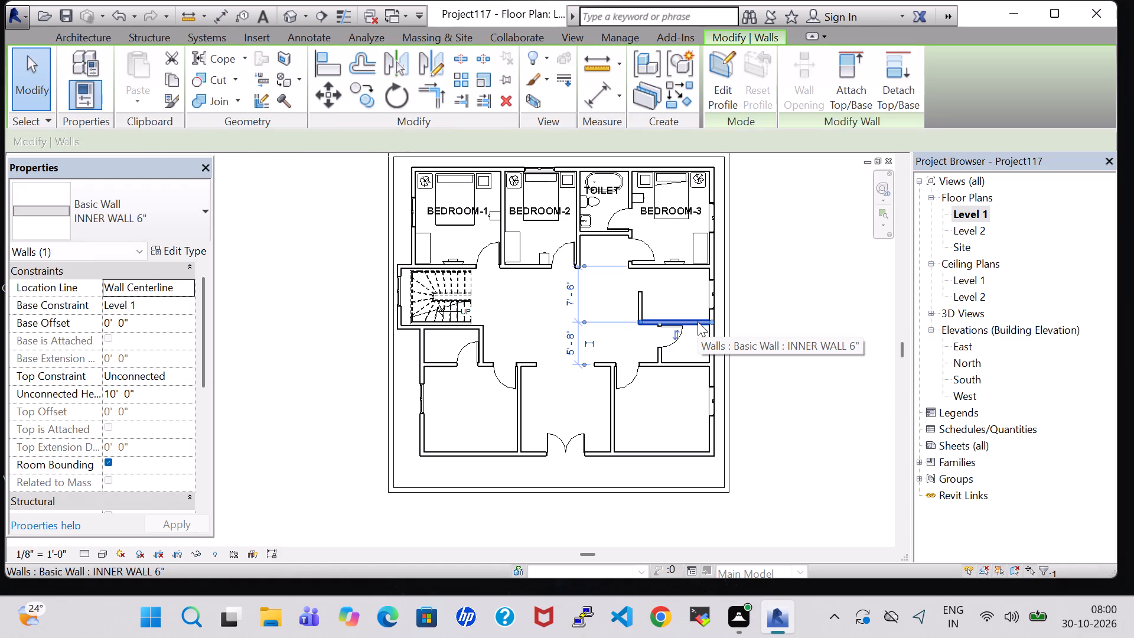
{"action": "left_click", "coordinate": [567, 342]}
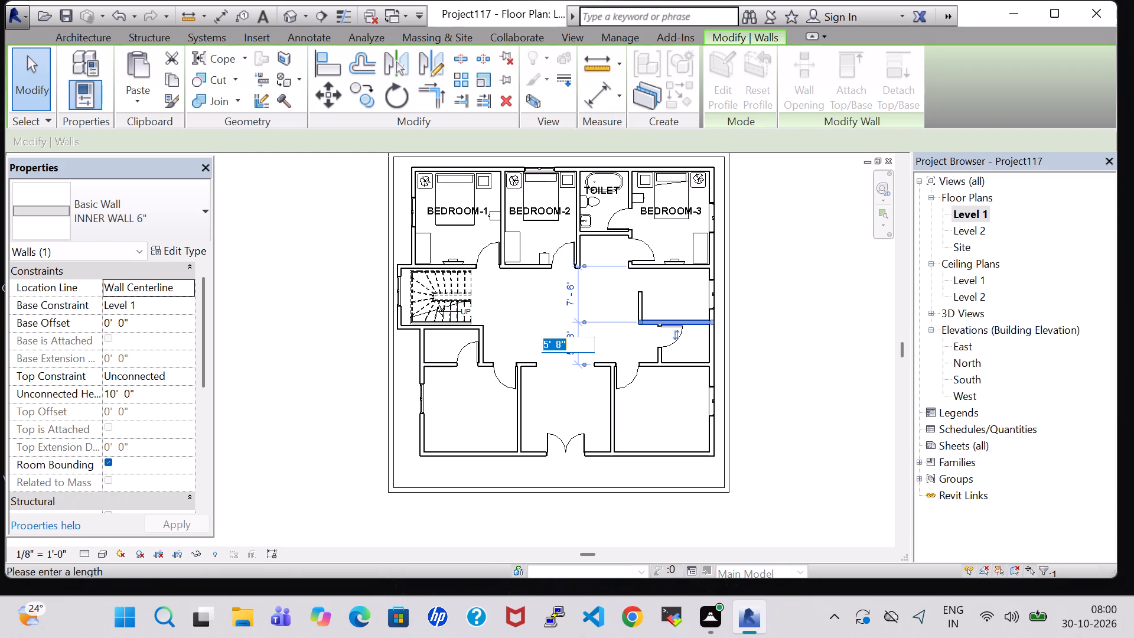
{"action": "key", "text": "5"}
{"action": "key", "text": "shift+quotedbl"}
{"action": "key", "text": "BackSpace"}
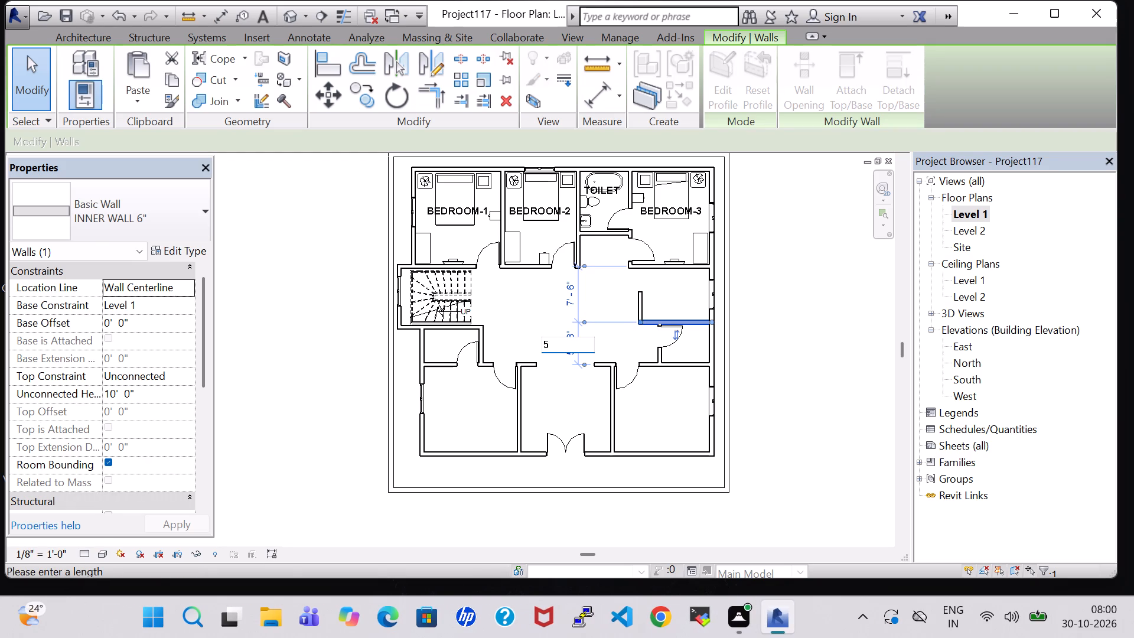
{"action": "key", "text": "apostrophe"}
{"action": "key", "text": "Return"}
{"action": "left_click", "coordinate": [777, 337]}
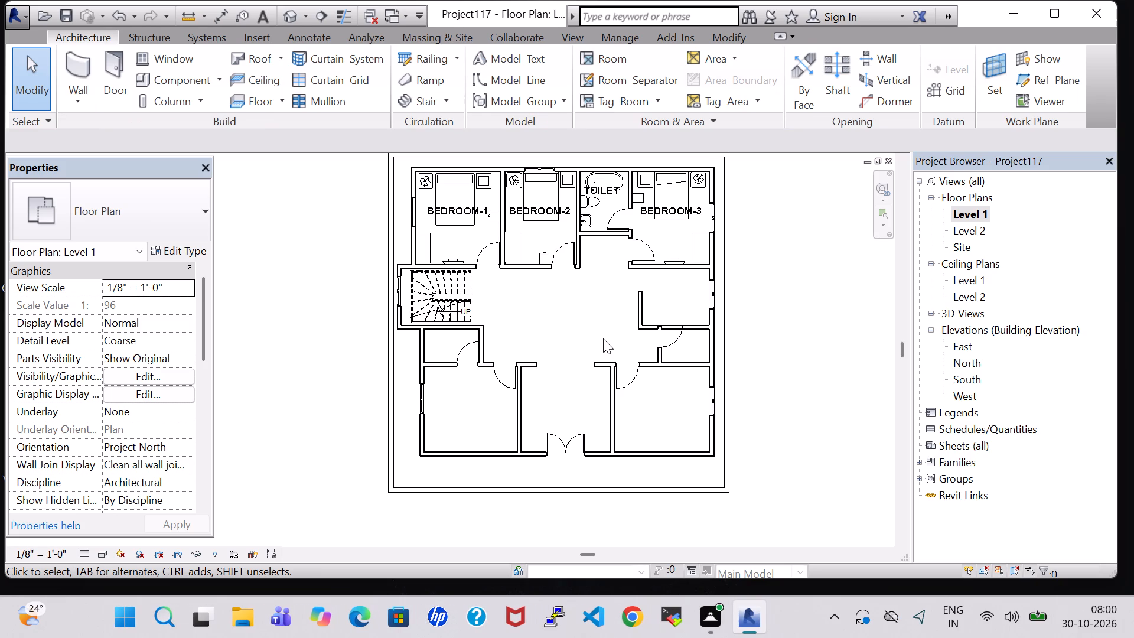
Nudge the small east room's door slightly south so it sits clear of the room's north wall.
{"action": "left_click", "coordinate": [667, 343]}
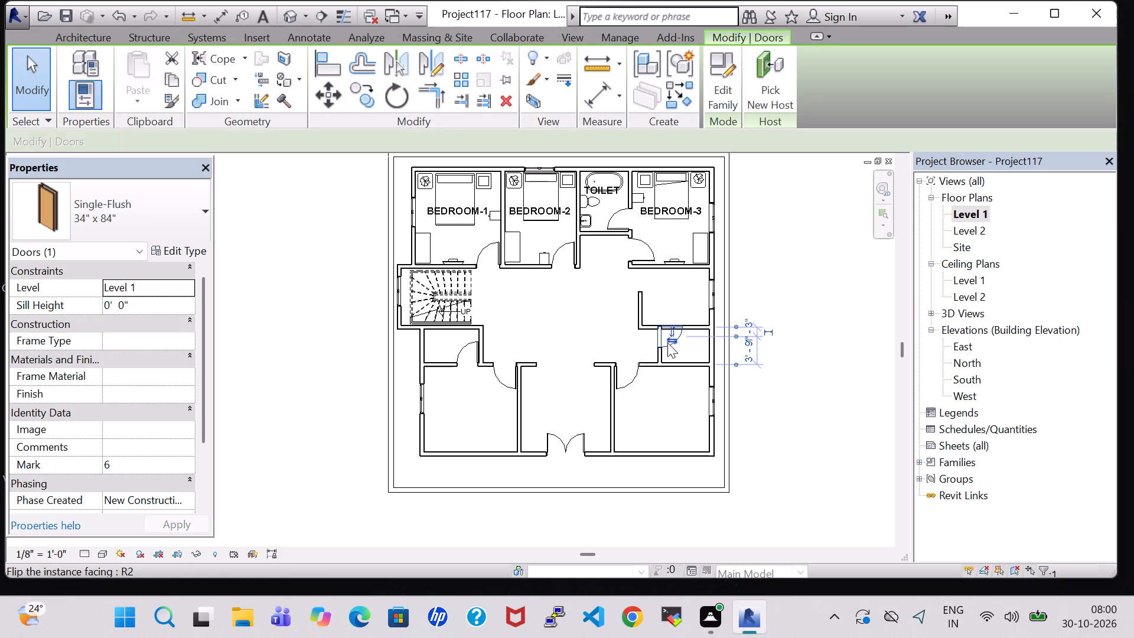
{"action": "key", "text": "Down"}
{"action": "scroll", "coordinate": [661, 310], "scroll_direction": "up", "scroll_amount": 6}
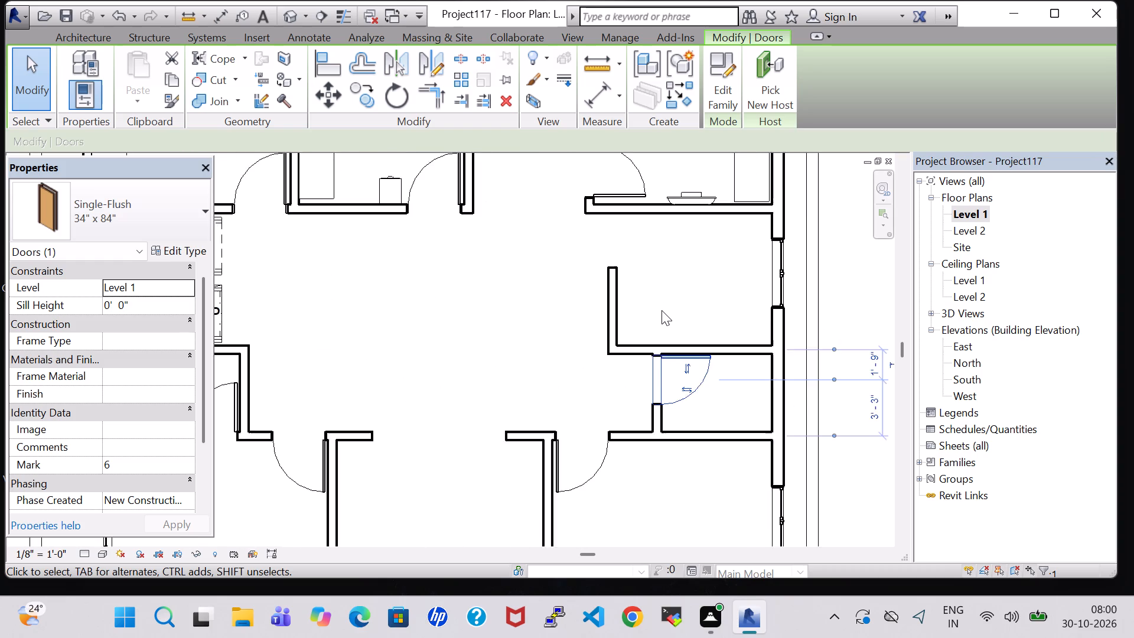
{"action": "scroll", "coordinate": [661, 310], "scroll_direction": "up", "scroll_amount": 5}
{"action": "key", "text": "Down"}
{"action": "left_click", "coordinate": [474, 314]}
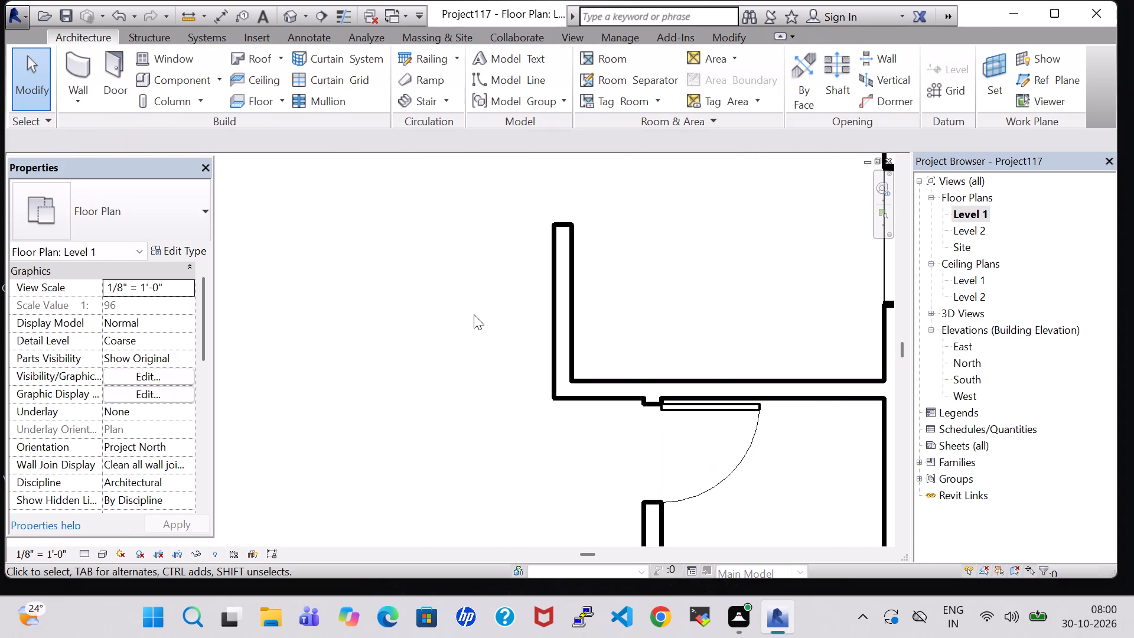
Open the stair below BEDROOM-1 for editing.
{"action": "scroll", "coordinate": [474, 314], "scroll_direction": "down", "scroll_amount": 8}
{"action": "middle_click_drag", "start_coordinate": [355, 294], "coordinate": [503, 353]}
{"action": "scroll", "coordinate": [504, 352], "scroll_direction": "down", "scroll_amount": 3}
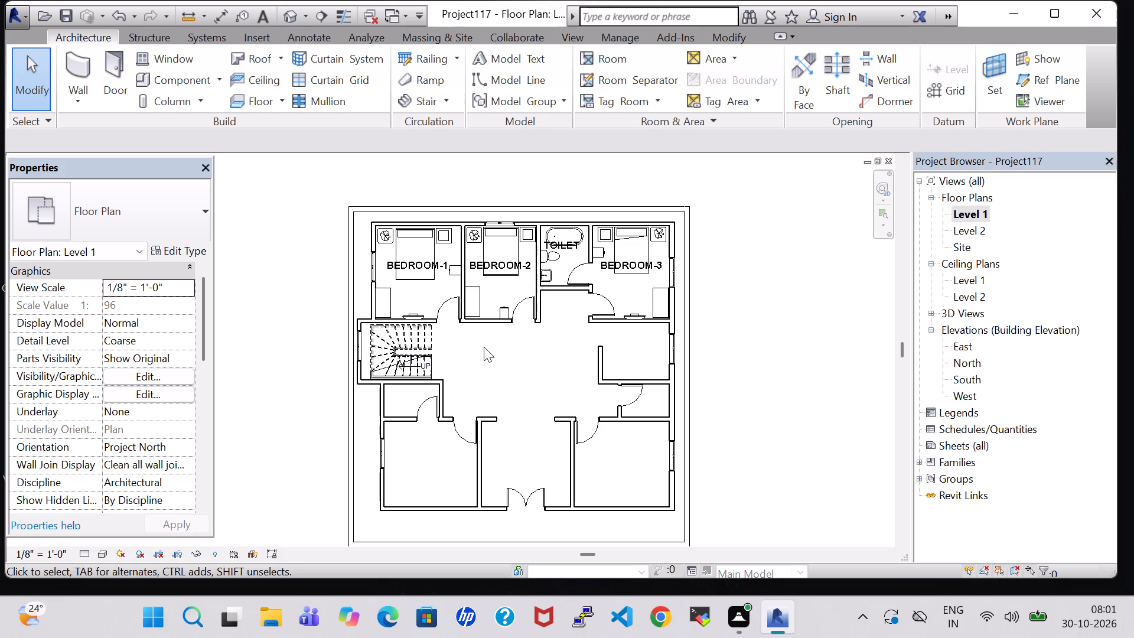
{"action": "scroll", "coordinate": [431, 341], "scroll_direction": "up", "scroll_amount": 2}
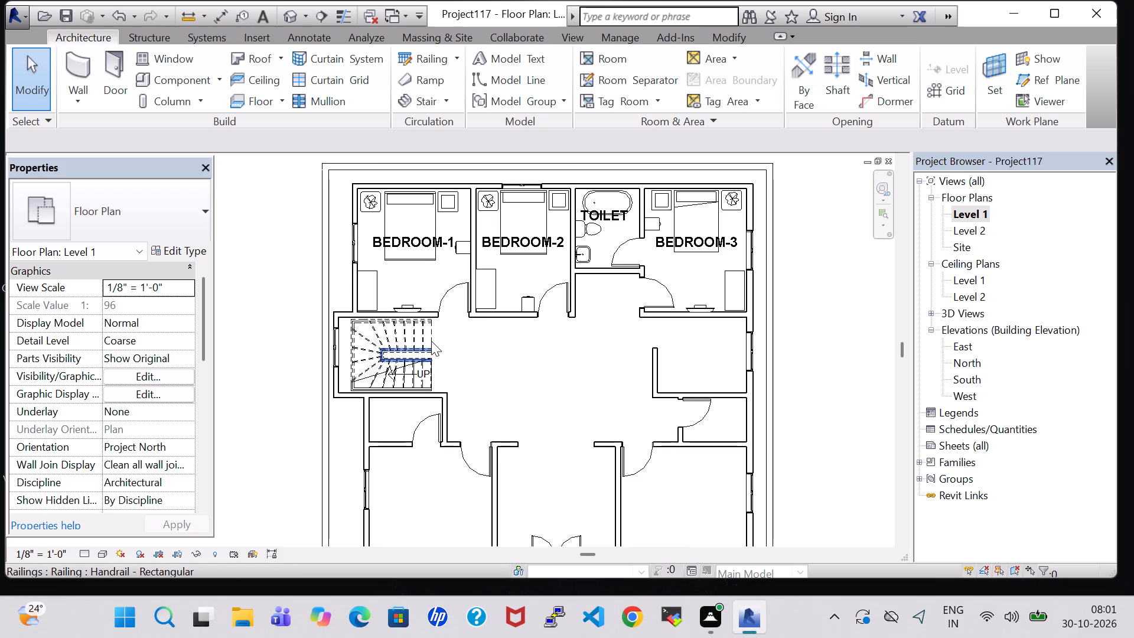
{"action": "scroll", "coordinate": [431, 341], "scroll_direction": "up", "scroll_amount": 1}
{"action": "left_click", "coordinate": [431, 341]}
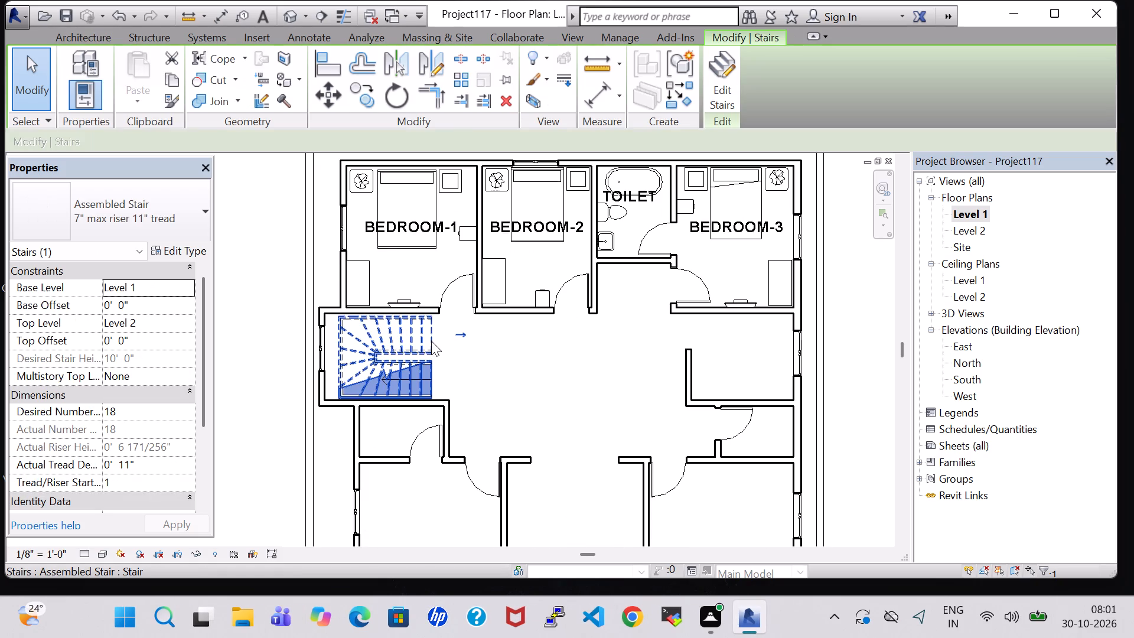
{"action": "left_click", "coordinate": [734, 76]}
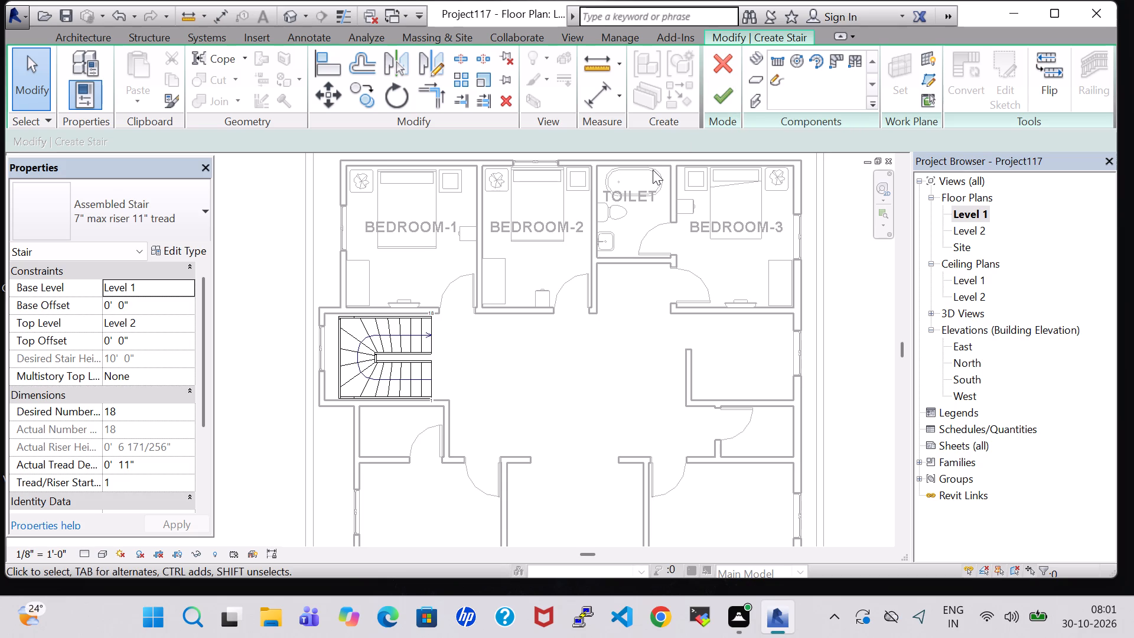
{"action": "key", "text": "Escape"}
{"action": "key", "text": "Escape"}
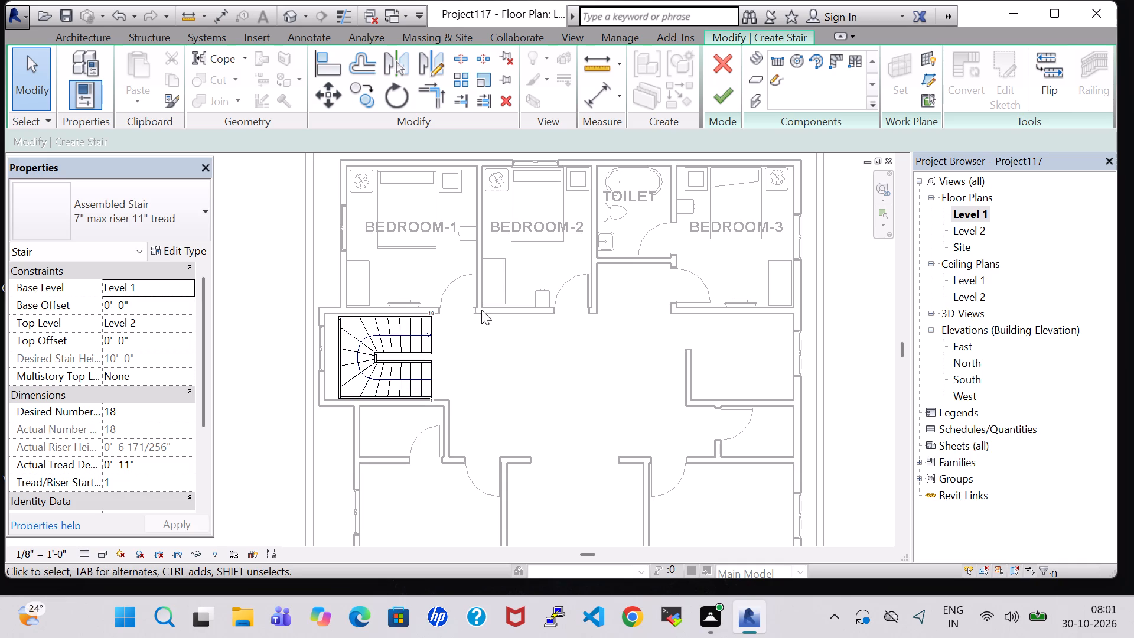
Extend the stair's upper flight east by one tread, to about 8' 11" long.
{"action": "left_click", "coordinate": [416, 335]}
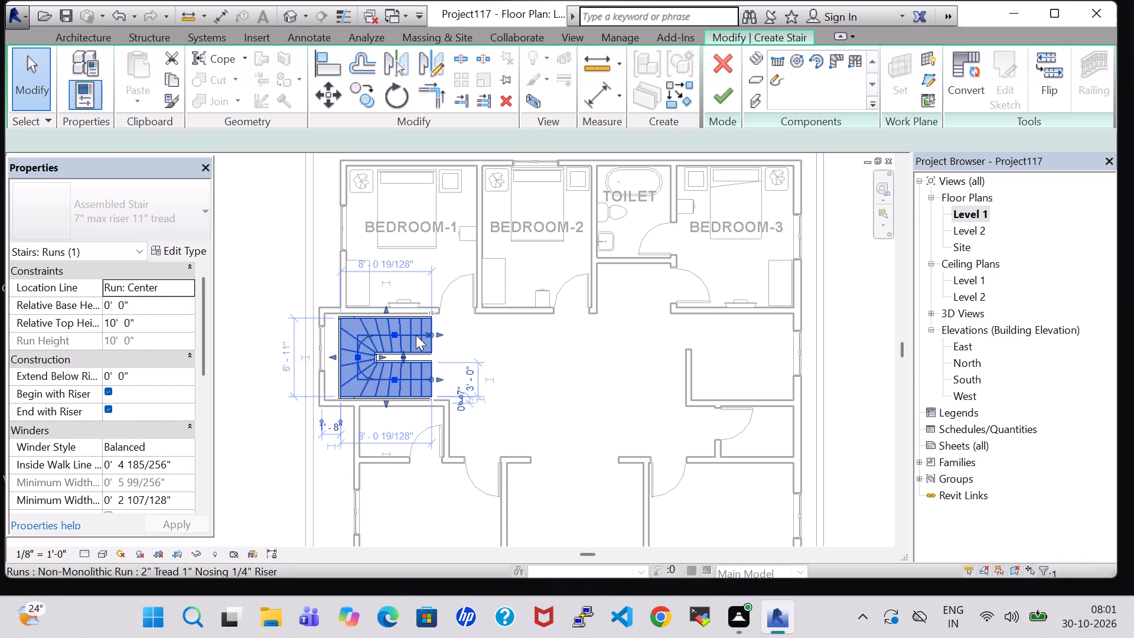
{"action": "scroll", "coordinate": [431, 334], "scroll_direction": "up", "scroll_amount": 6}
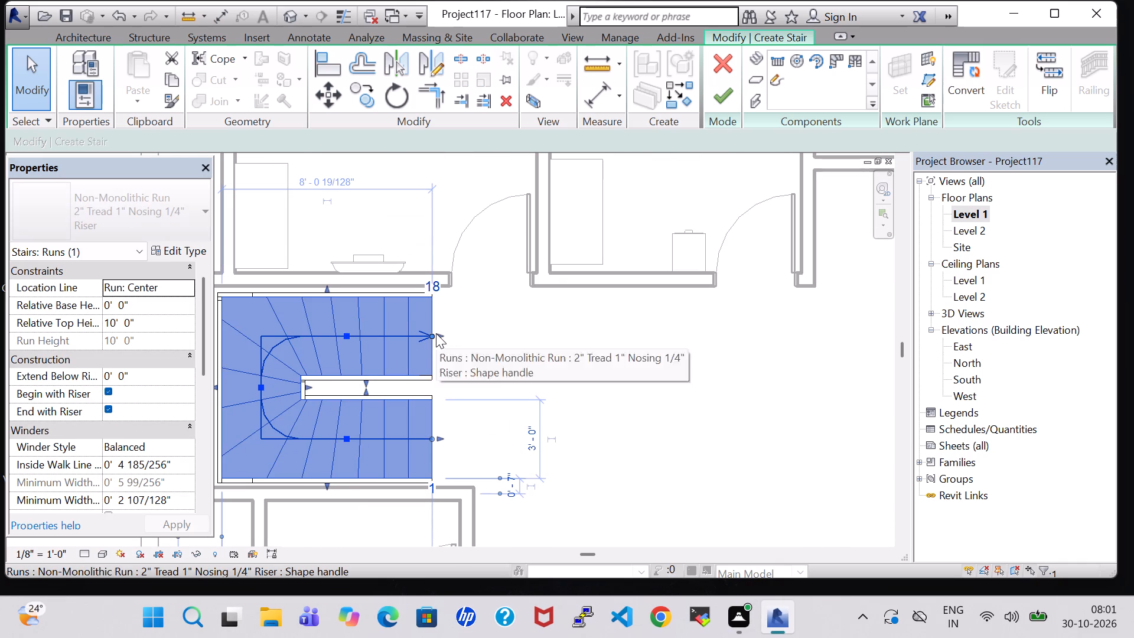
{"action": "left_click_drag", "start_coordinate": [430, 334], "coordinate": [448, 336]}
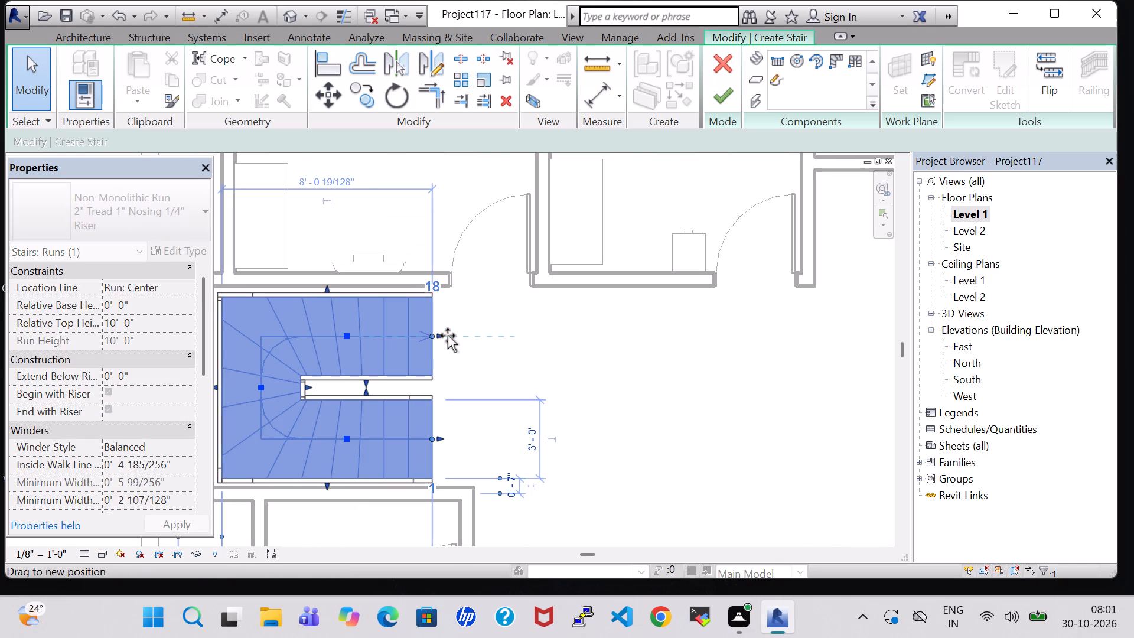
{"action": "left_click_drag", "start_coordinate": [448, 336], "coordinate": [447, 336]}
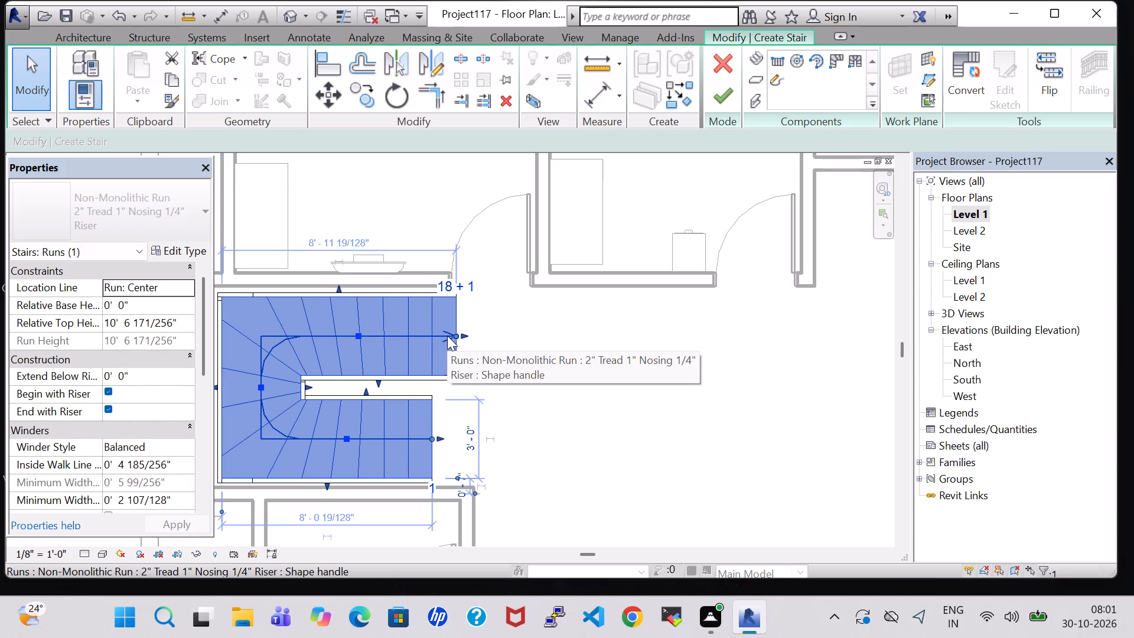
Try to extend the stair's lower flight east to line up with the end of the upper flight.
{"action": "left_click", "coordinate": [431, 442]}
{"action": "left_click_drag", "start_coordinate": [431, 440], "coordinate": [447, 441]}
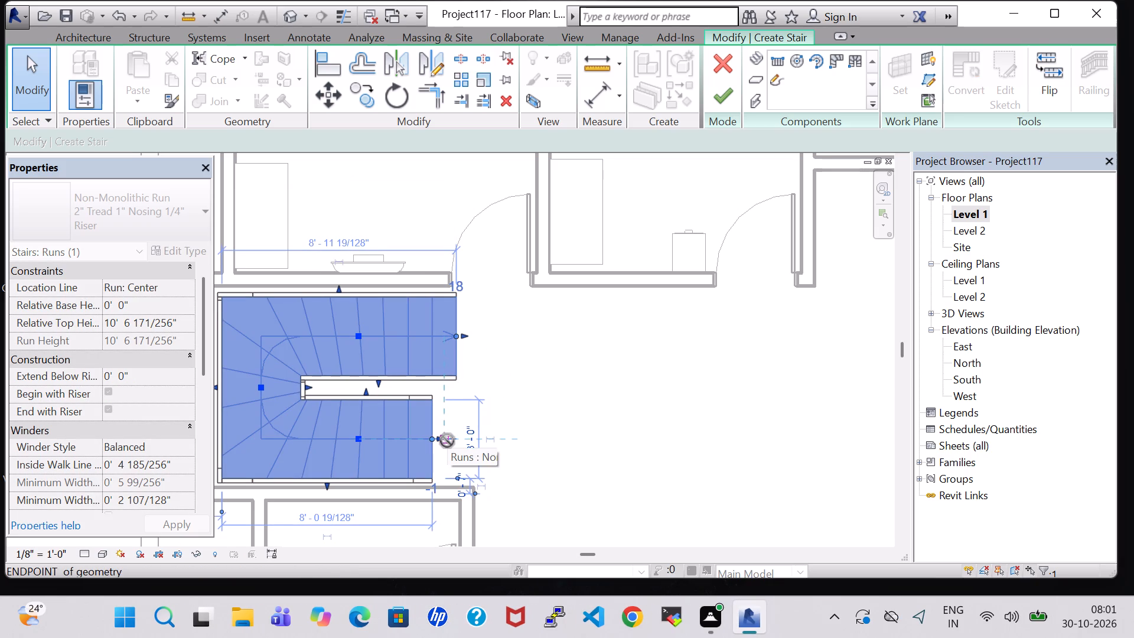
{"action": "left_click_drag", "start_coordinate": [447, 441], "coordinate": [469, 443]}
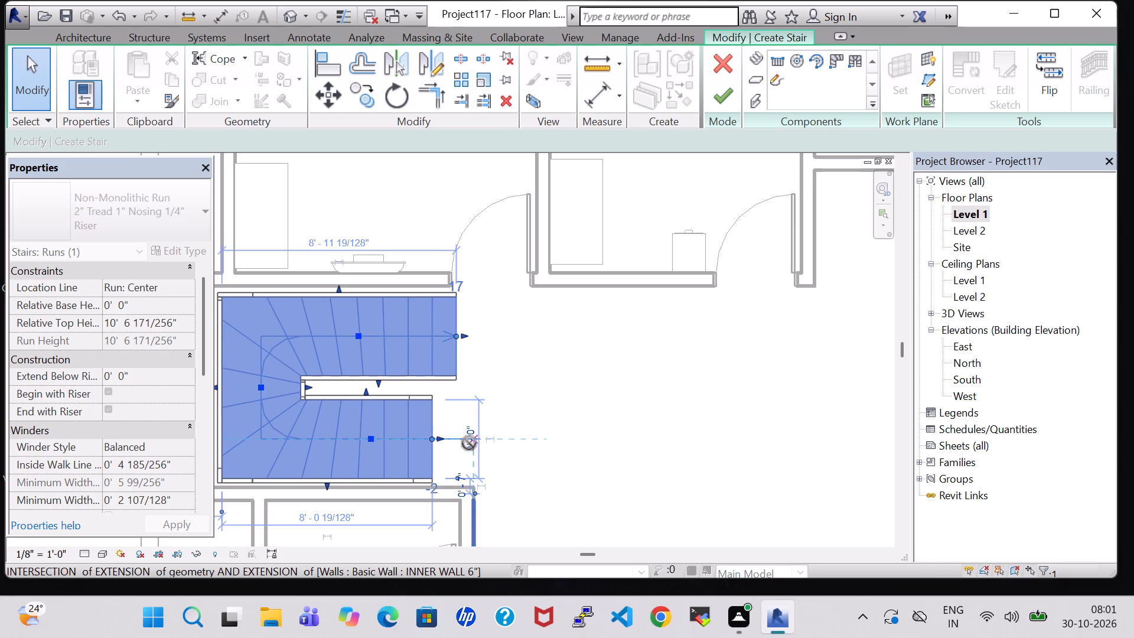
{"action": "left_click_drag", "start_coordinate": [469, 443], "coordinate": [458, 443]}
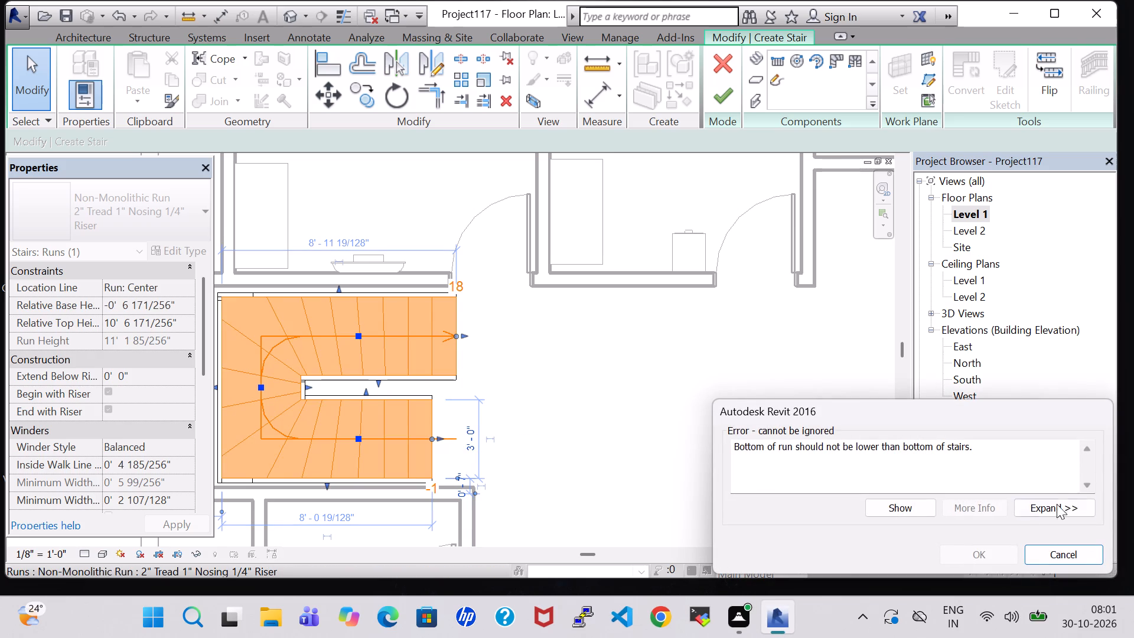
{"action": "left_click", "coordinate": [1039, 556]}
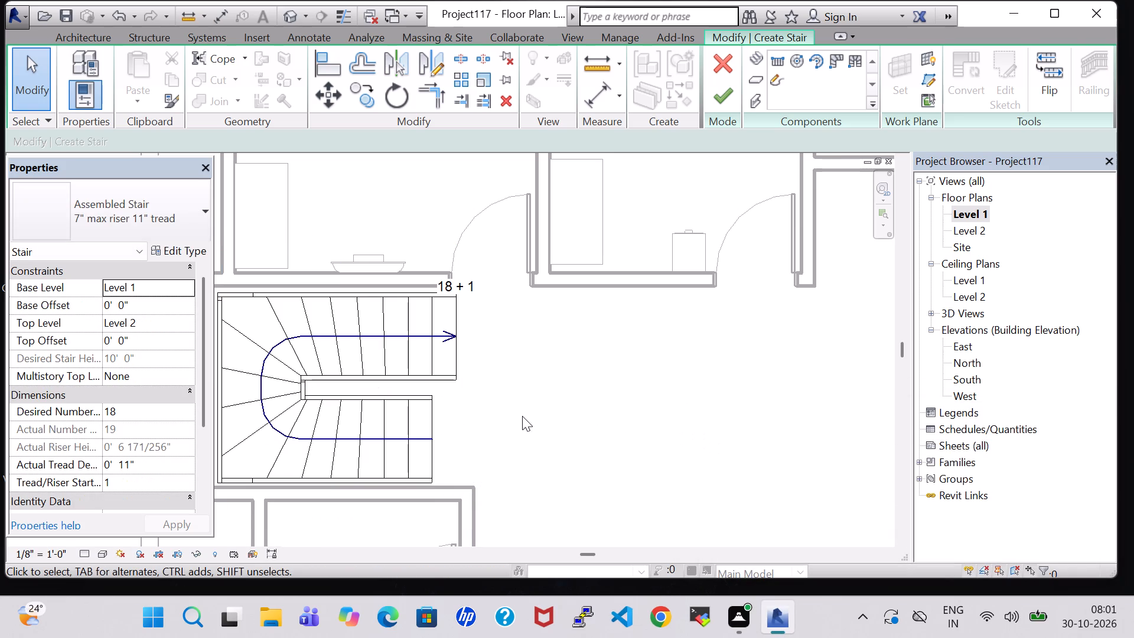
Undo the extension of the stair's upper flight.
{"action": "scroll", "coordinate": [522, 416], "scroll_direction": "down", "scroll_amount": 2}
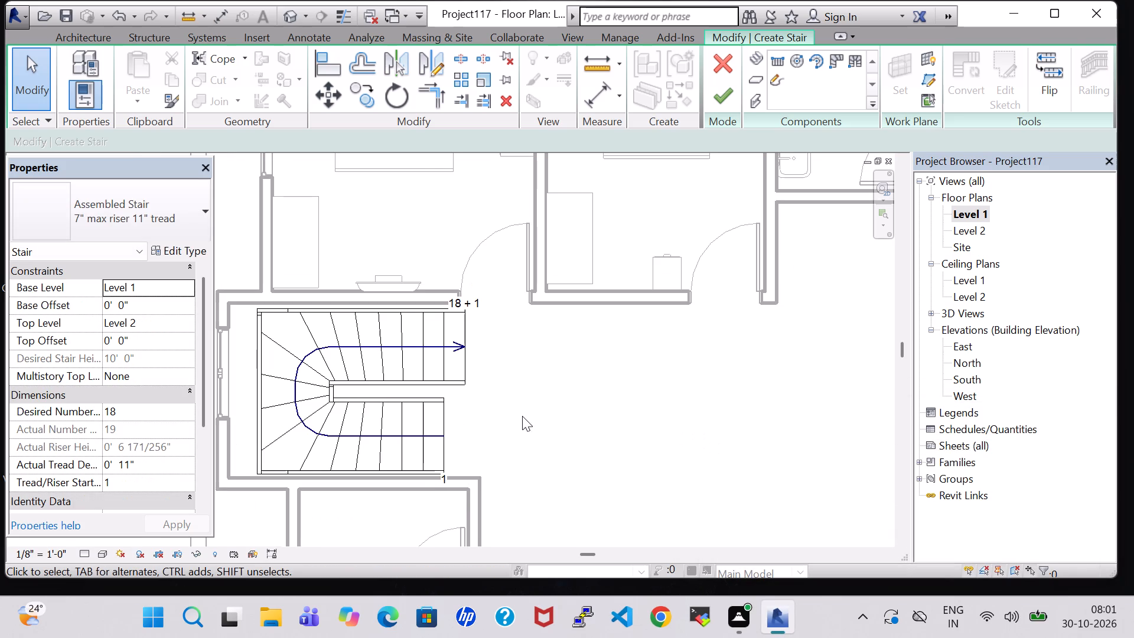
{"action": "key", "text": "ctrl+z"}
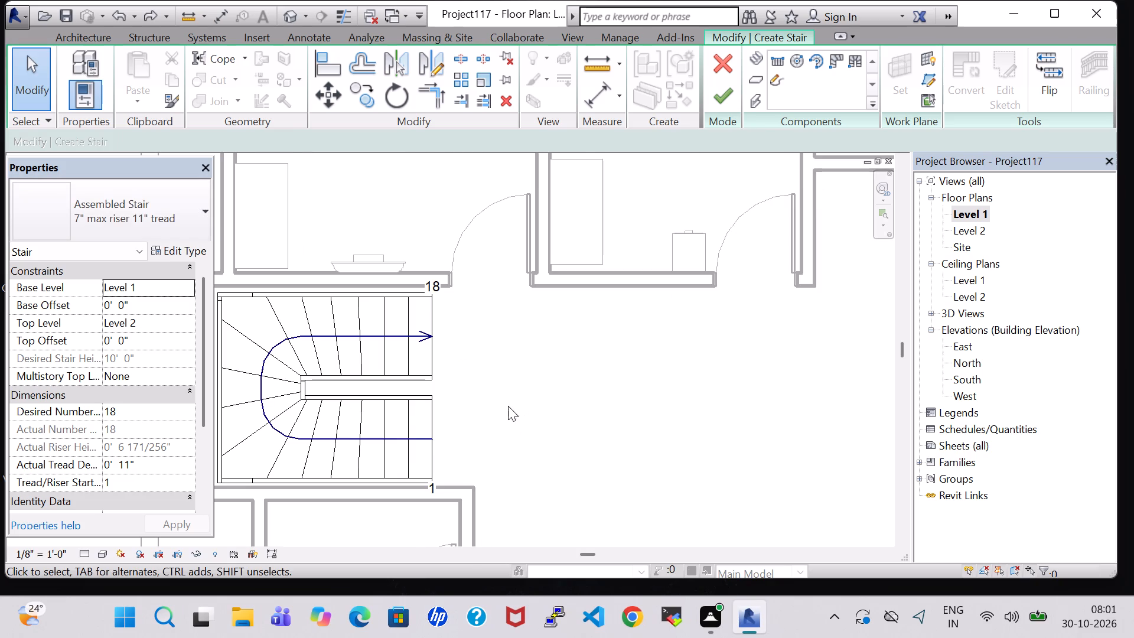
Measure the gaps from the western boundary wall to the house's west wall south of the stair and at BEDROOM-1, without placing dimensions.
{"action": "scroll", "coordinate": [471, 384], "scroll_direction": "down", "scroll_amount": 4}
{"action": "left_click", "coordinate": [471, 384]}
{"action": "scroll", "coordinate": [471, 384], "scroll_direction": "down", "scroll_amount": 1}
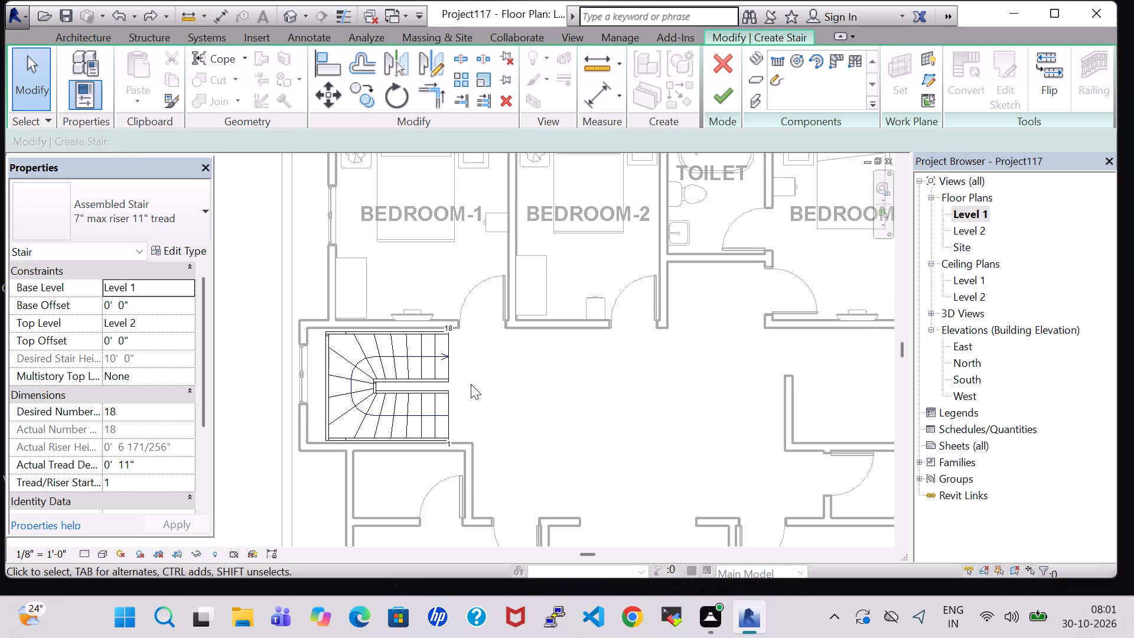
{"action": "scroll", "coordinate": [471, 384], "scroll_direction": "down", "scroll_amount": 2}
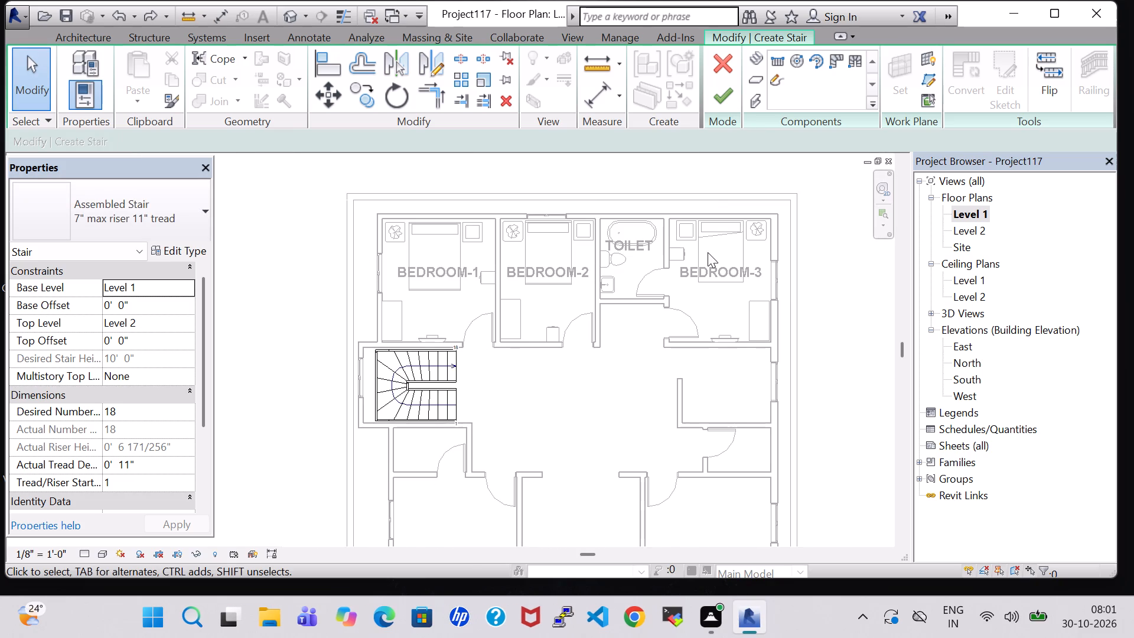
{"action": "type", "text": "DI"}
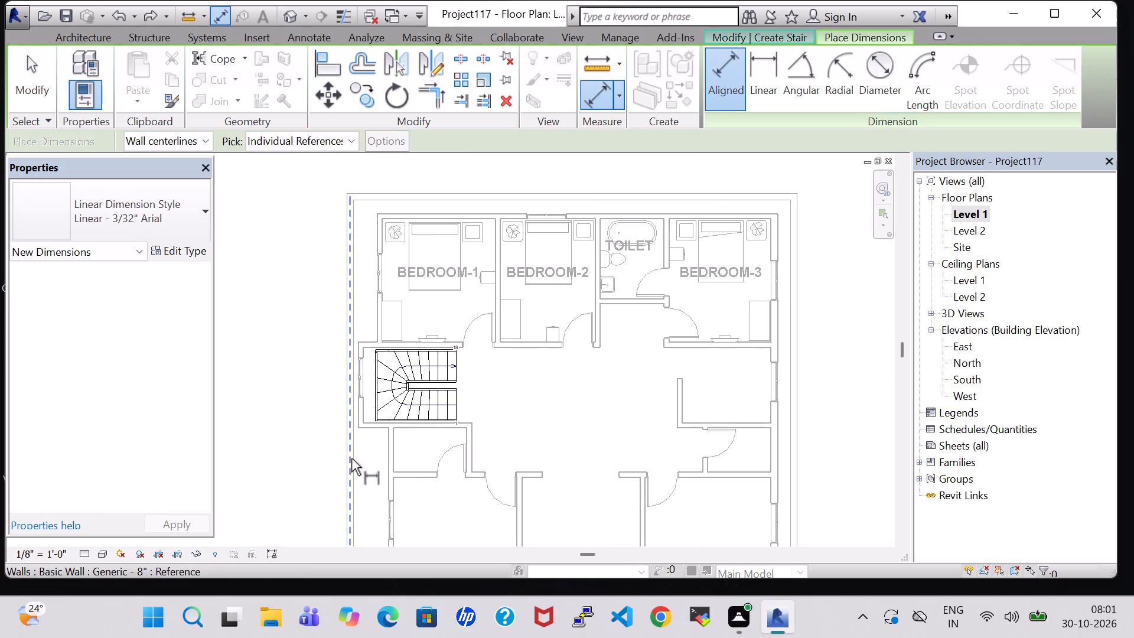
{"action": "left_click", "coordinate": [351, 458]}
{"action": "left_click", "coordinate": [389, 458]}
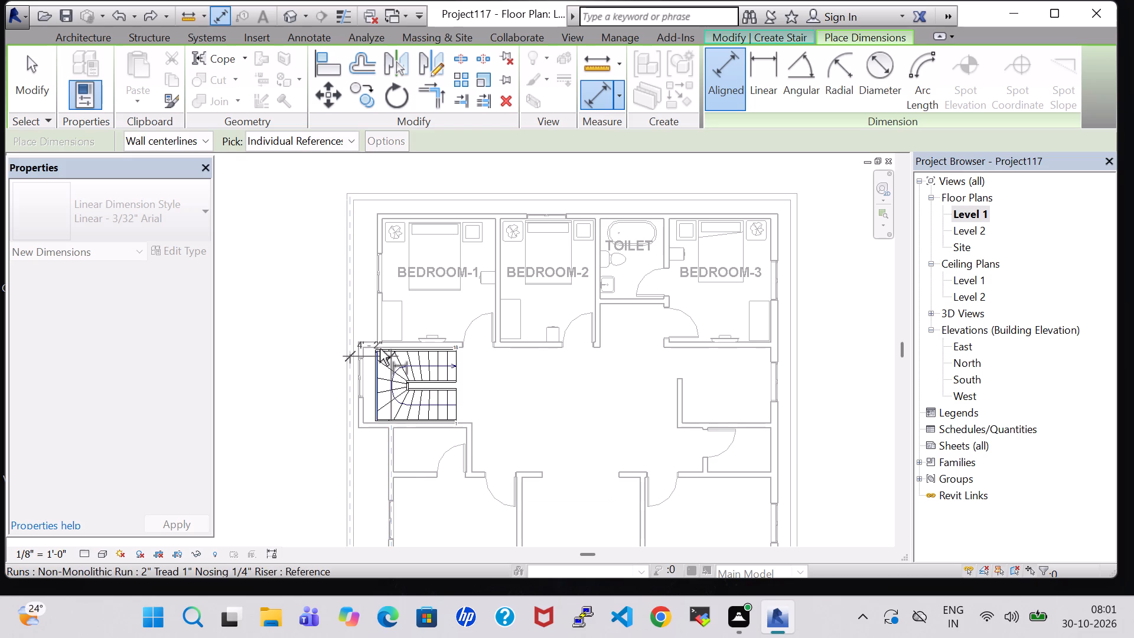
{"action": "key", "text": "Escape"}
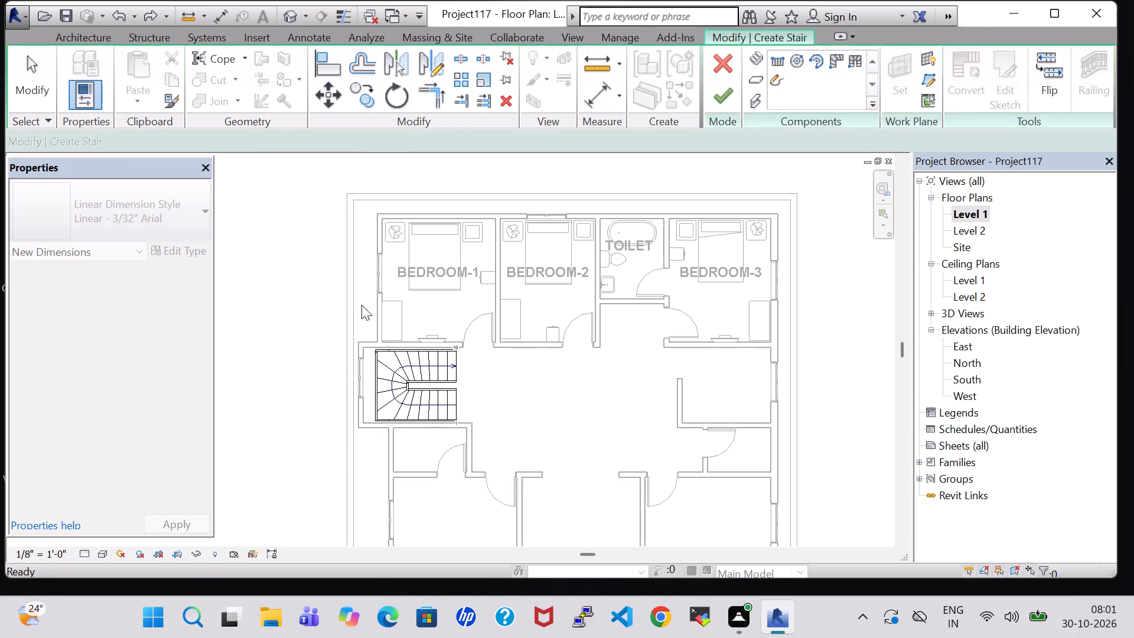
{"action": "left_click", "coordinate": [353, 292]}
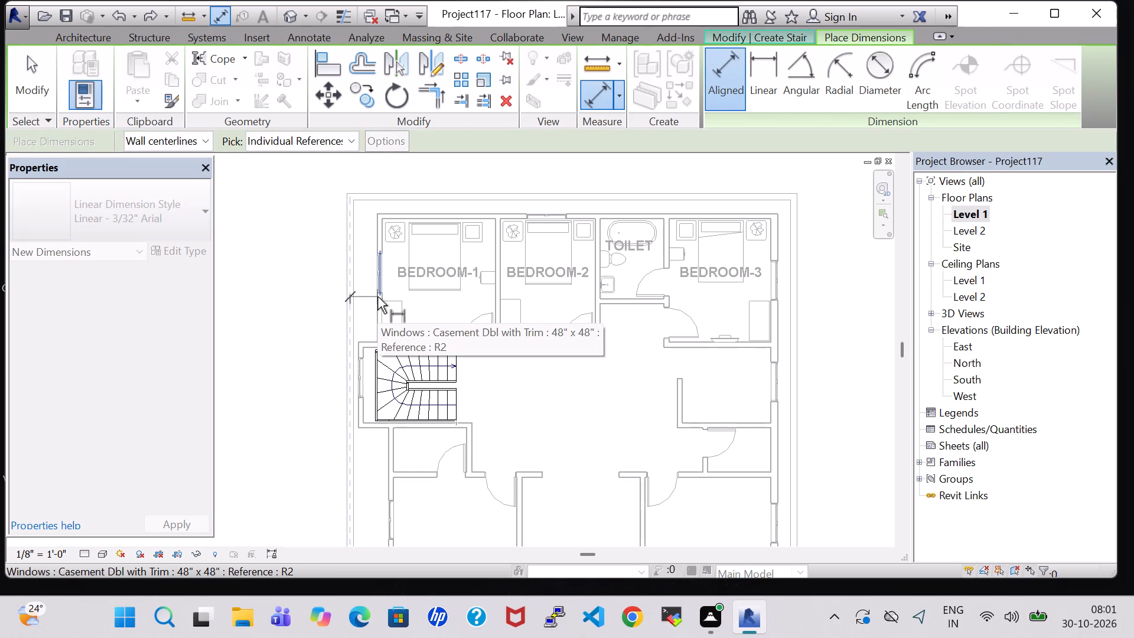
{"action": "left_click", "coordinate": [377, 297]}
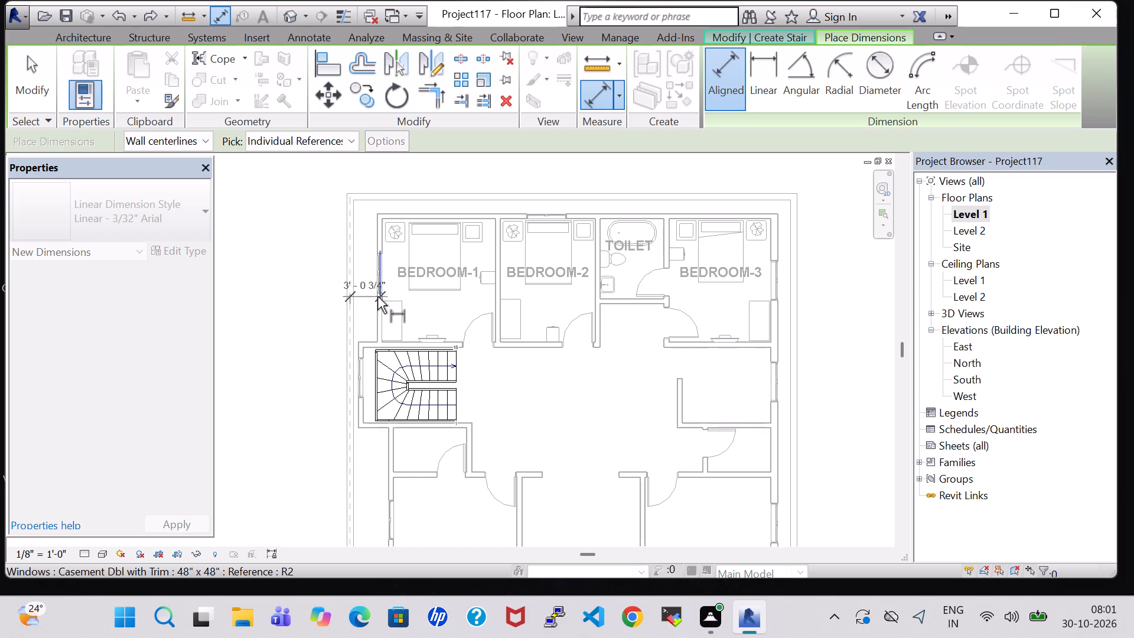
{"action": "key", "text": "Escape"}
{"action": "key", "text": "Escape"}
{"action": "scroll", "coordinate": [396, 437], "scroll_direction": "down", "scroll_amount": 2}
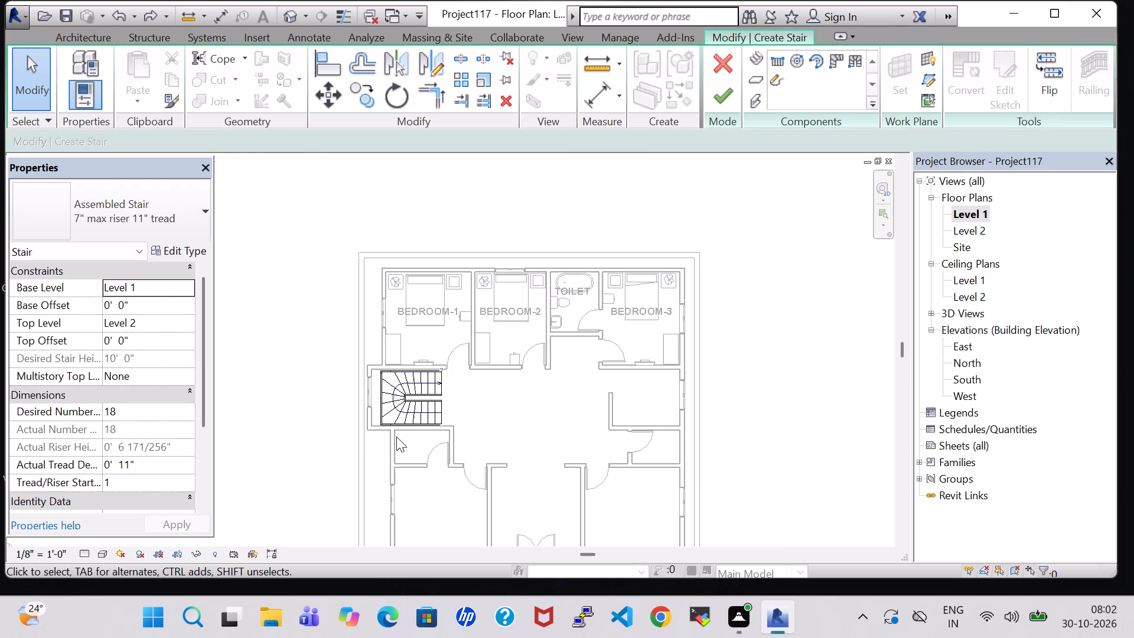
{"action": "middle_click_drag", "start_coordinate": [396, 437], "coordinate": [431, 351]}
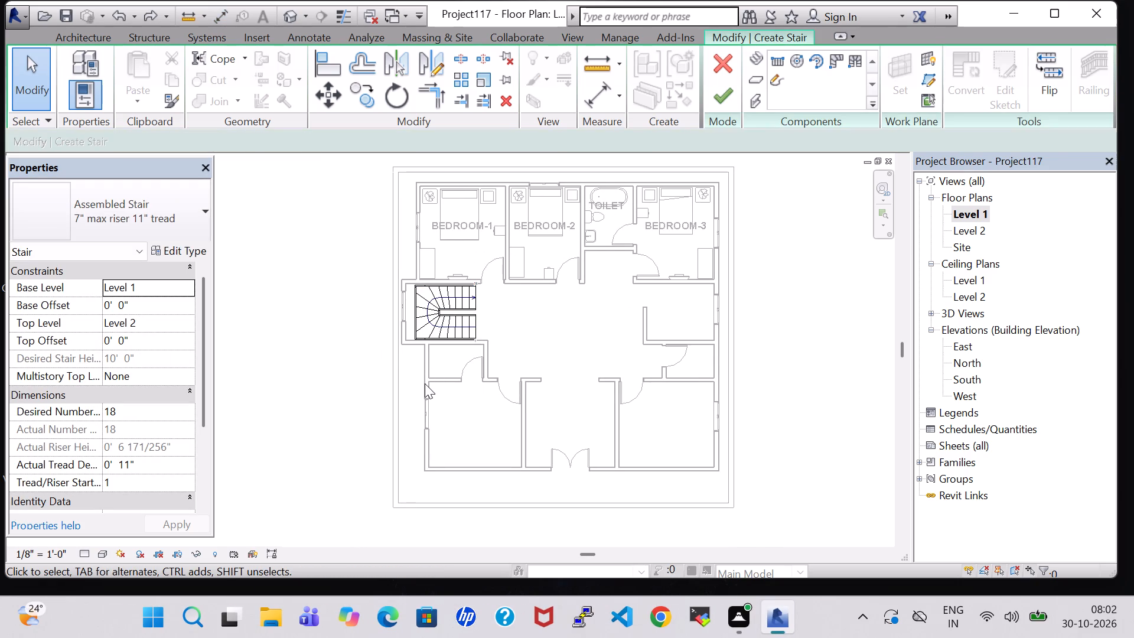
Cancel the stair edit and discard its changes, returning to the Level 1 floor plan.
{"action": "left_click", "coordinate": [722, 63]}
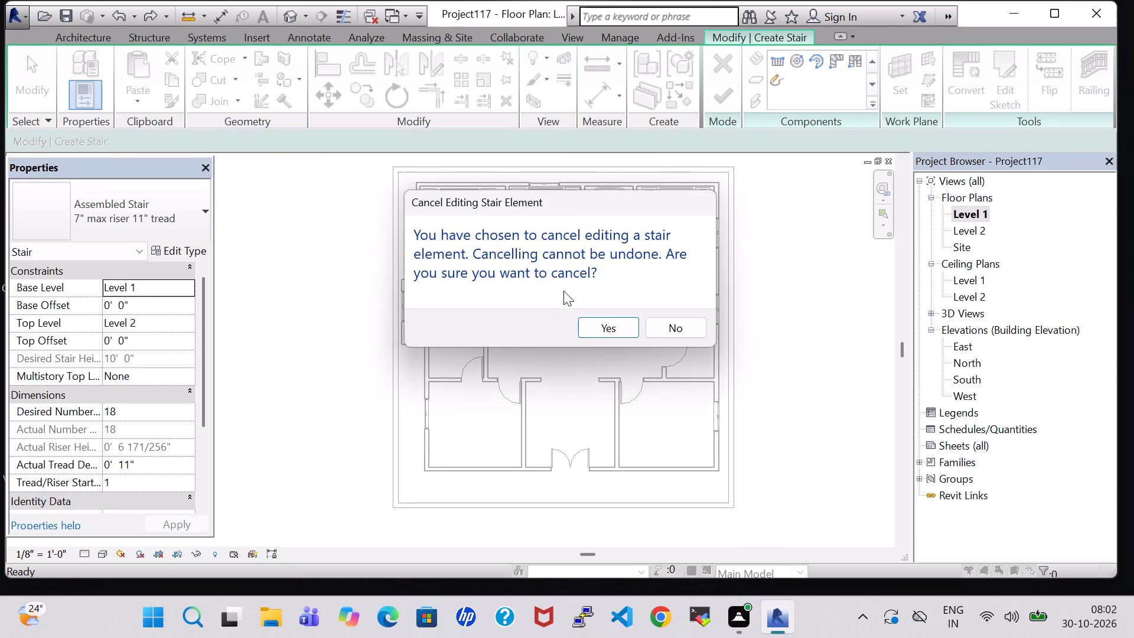
{"action": "left_click", "coordinate": [607, 328]}
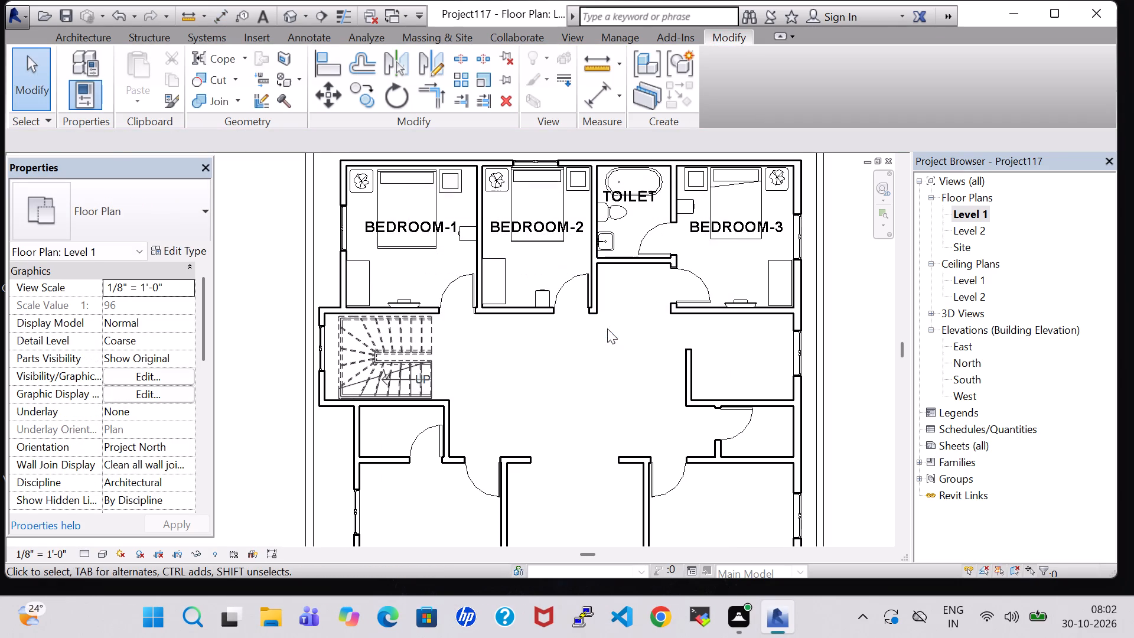
Measure the gap between the western boundary wall and the house's west wall south of the stair, without placing a dimension.
{"action": "type", "text": "DI"}
{"action": "left_click", "coordinate": [315, 449]}
{"action": "left_click", "coordinate": [355, 449]}
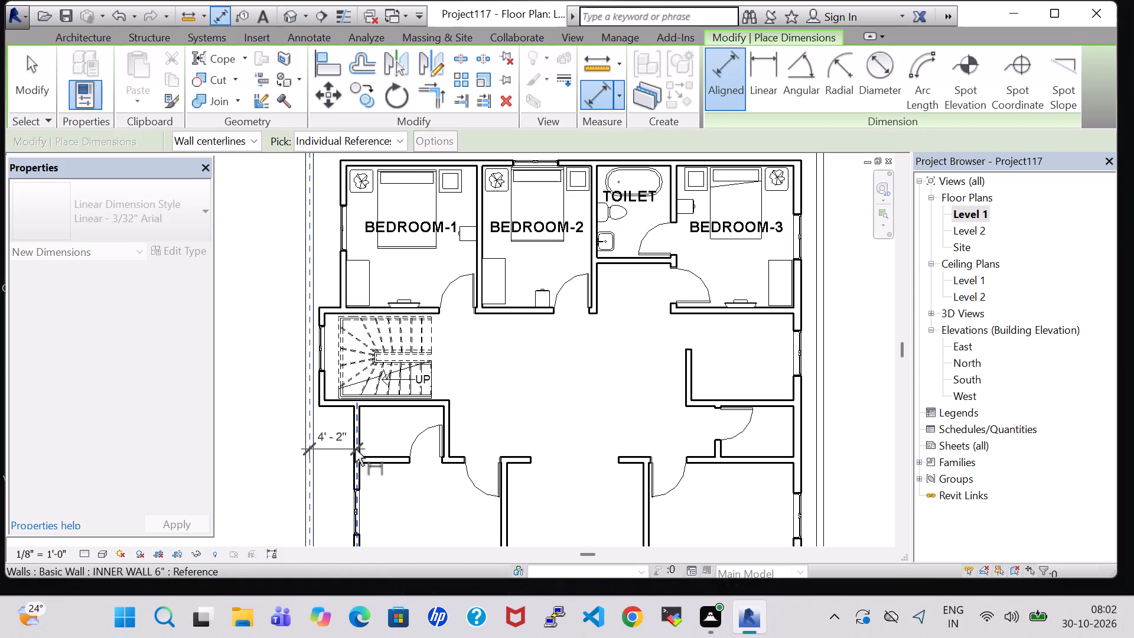
{"action": "key", "text": "Escape"}
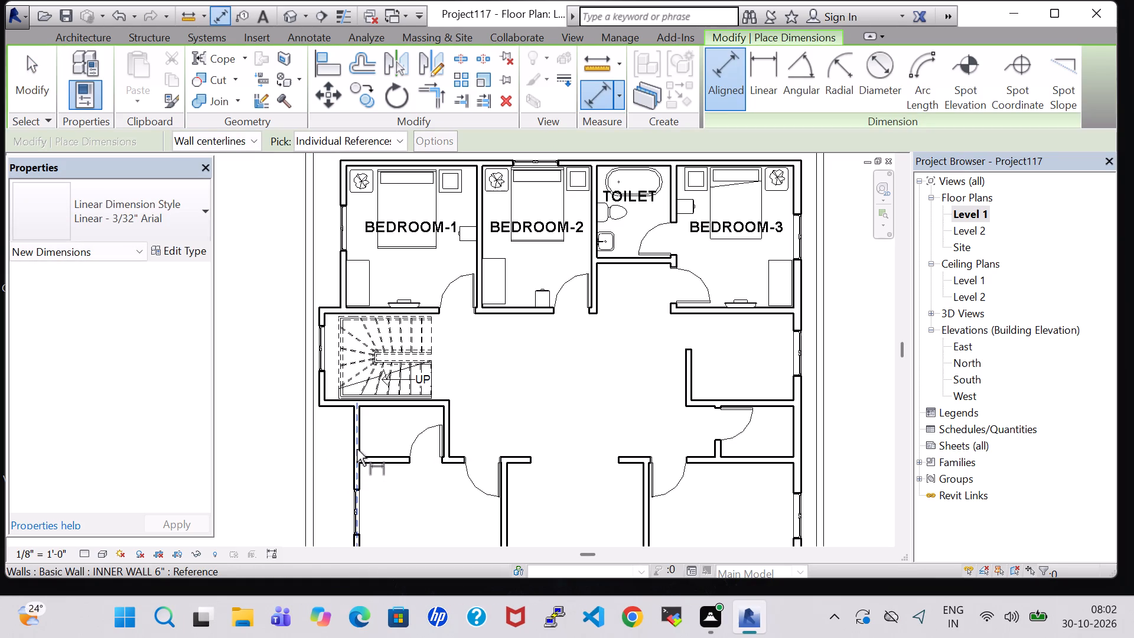
{"action": "left_click", "coordinate": [384, 499]}
{"action": "key", "text": "Escape"}
{"action": "key", "text": "Escape"}
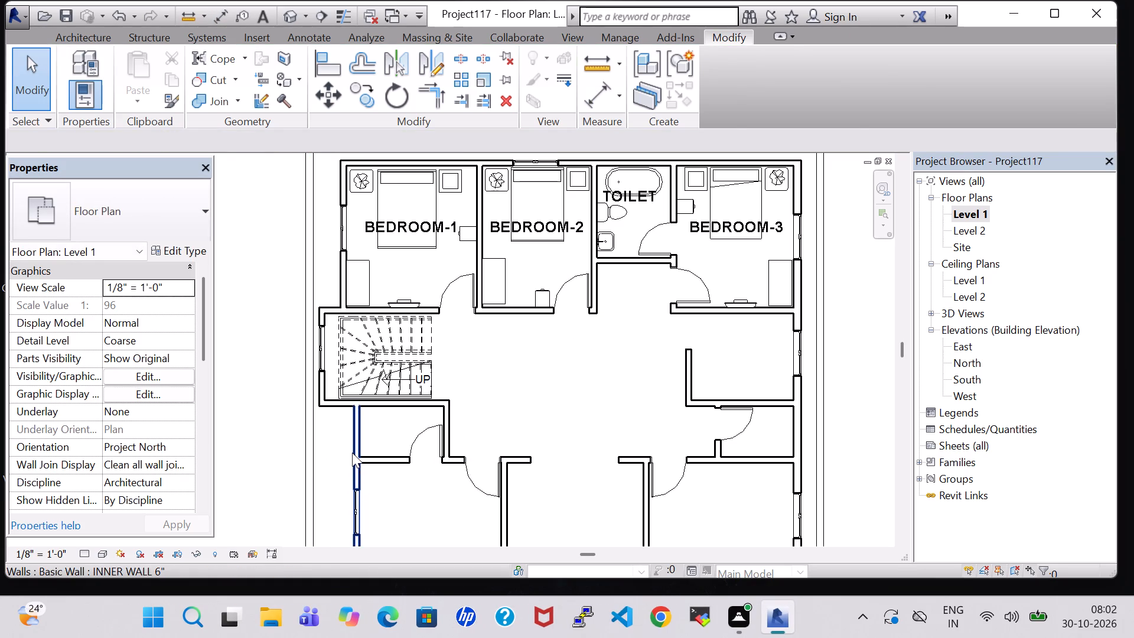
Move the house's west wall south of the stair to 3' from the western boundary wall.
{"action": "left_click", "coordinate": [352, 453]}
{"action": "left_click", "coordinate": [333, 331]}
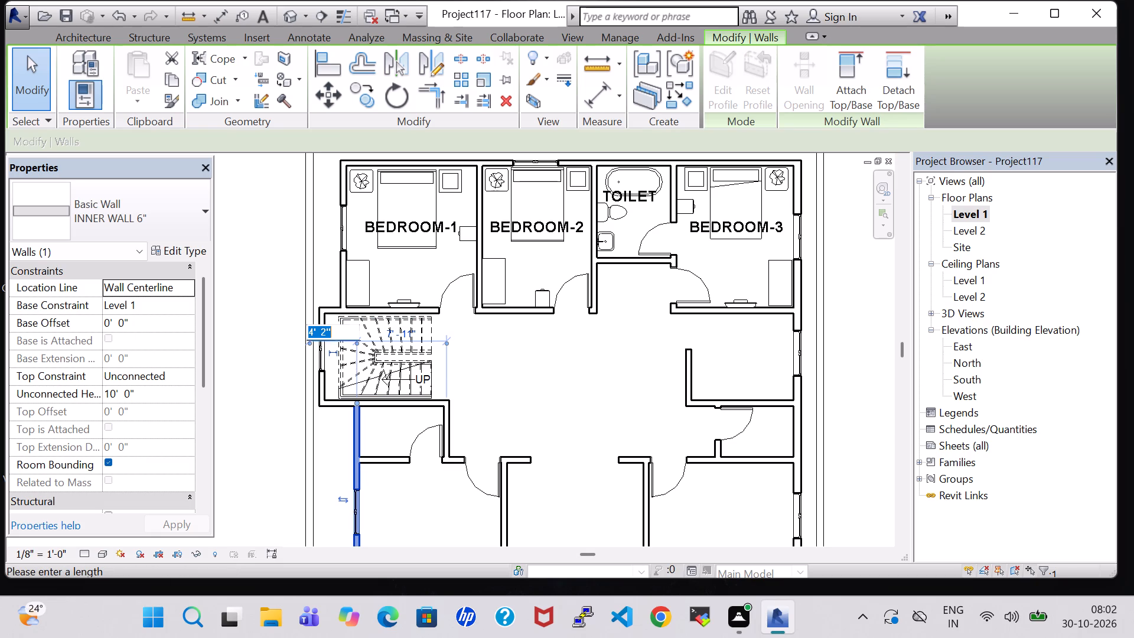
{"action": "key", "text": "3"}
{"action": "key", "text": "apostrophe"}
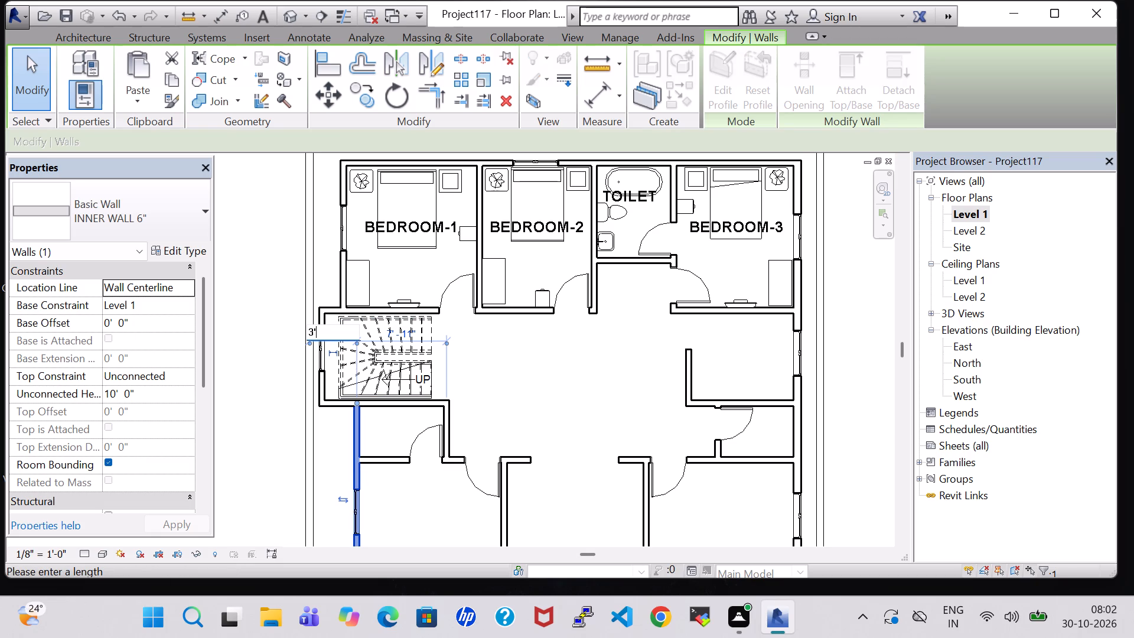
{"action": "key", "text": "Return"}
{"action": "left_click", "coordinate": [431, 506]}
Move the east wall of the small room south of the stair to 7' from the house's west wall.
{"action": "scroll", "coordinate": [431, 506], "scroll_direction": "down", "scroll_amount": 1}
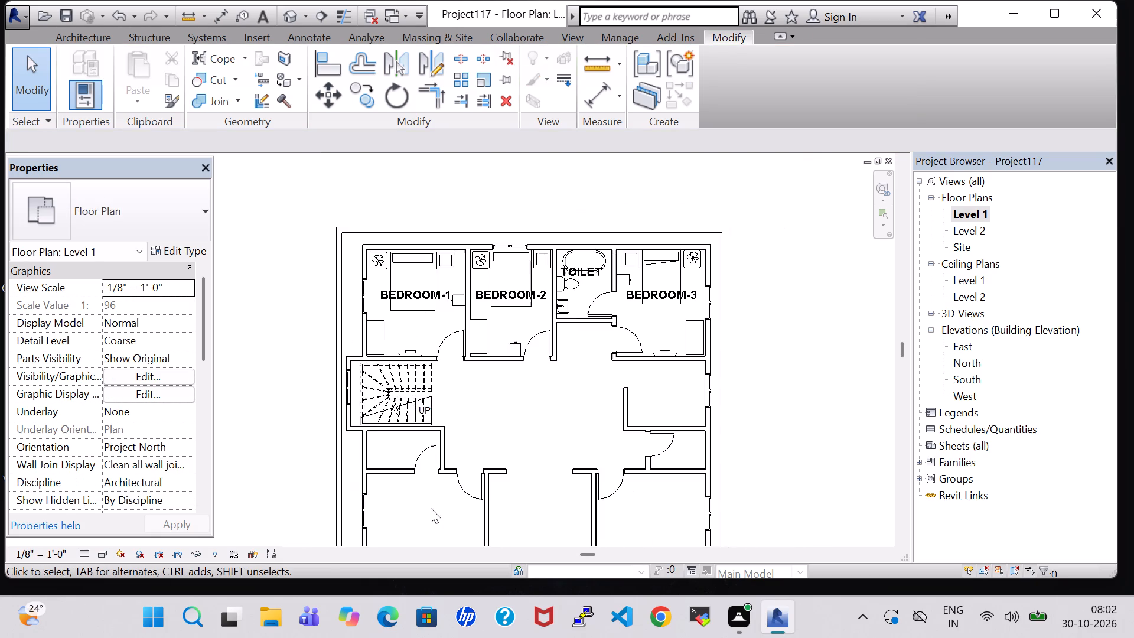
{"action": "scroll", "coordinate": [431, 508], "scroll_direction": "down", "scroll_amount": 2}
{"action": "middle_click_drag", "start_coordinate": [447, 453], "coordinate": [452, 412]}
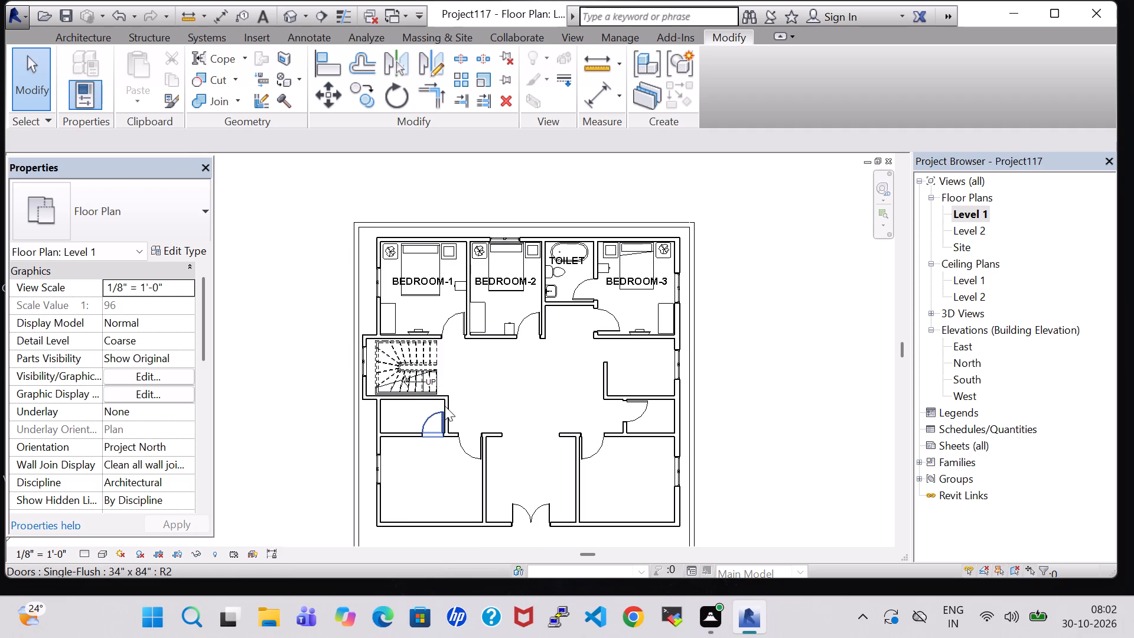
{"action": "scroll", "coordinate": [449, 407], "scroll_direction": "up", "scroll_amount": 5}
{"action": "left_click", "coordinate": [446, 408]}
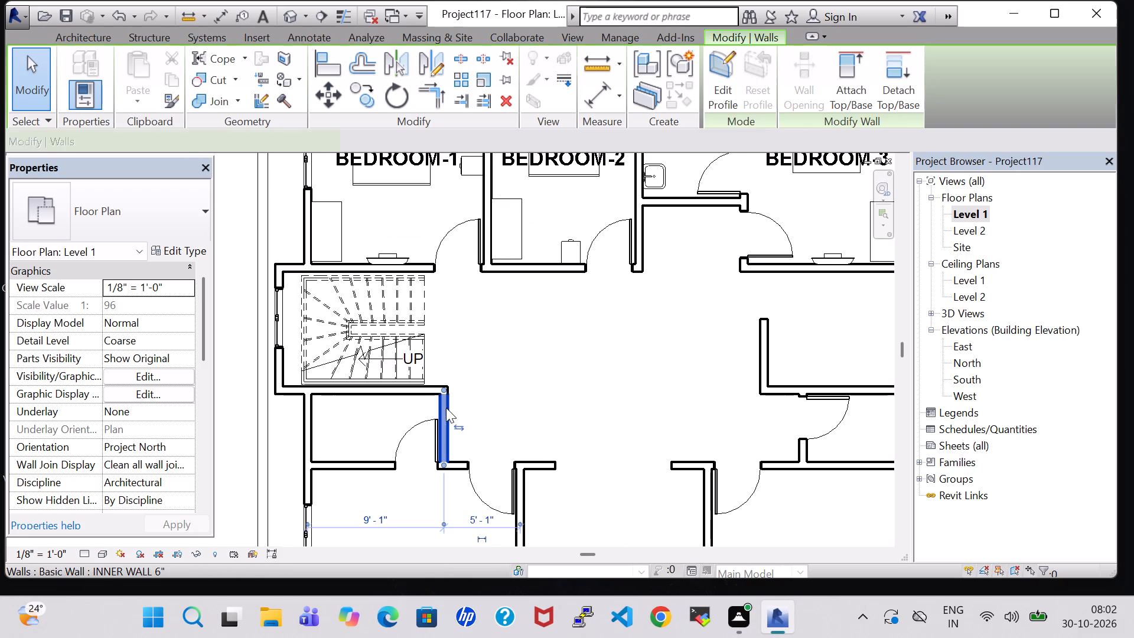
{"action": "left_click", "coordinate": [371, 517]}
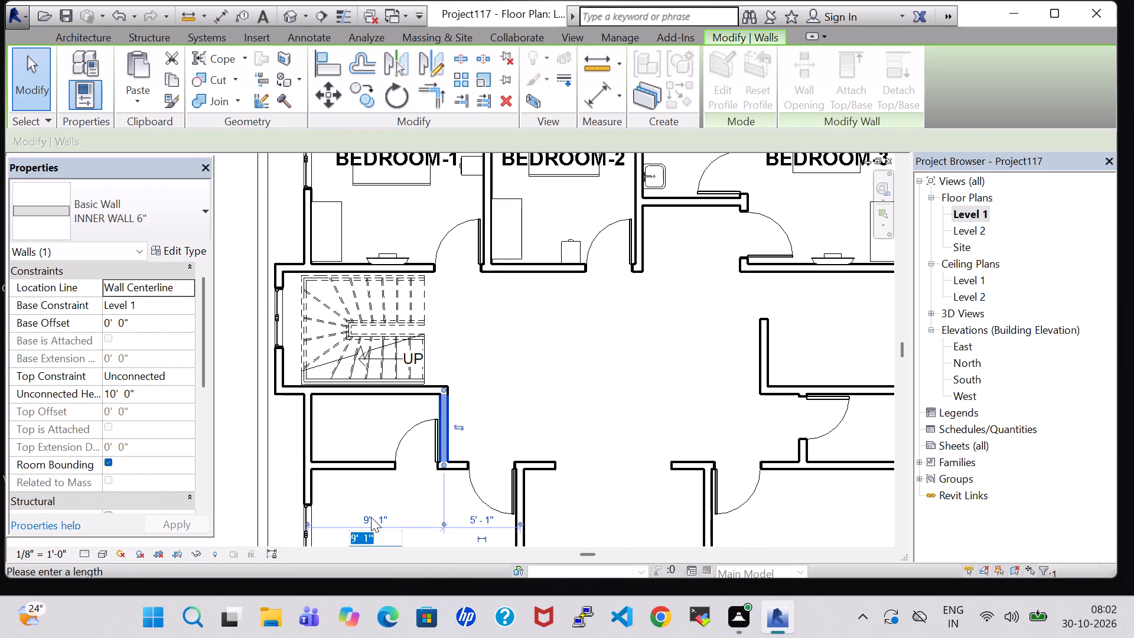
{"action": "type", "text": "7'"}
{"action": "key", "text": "Return"}
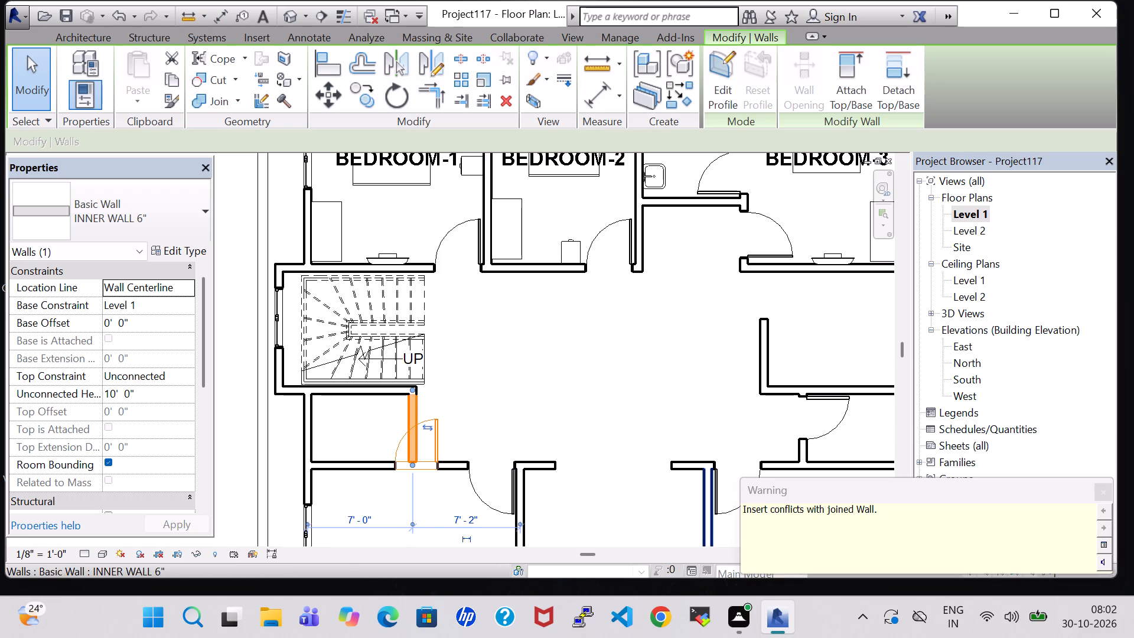
{"action": "left_click", "coordinate": [1112, 487]}
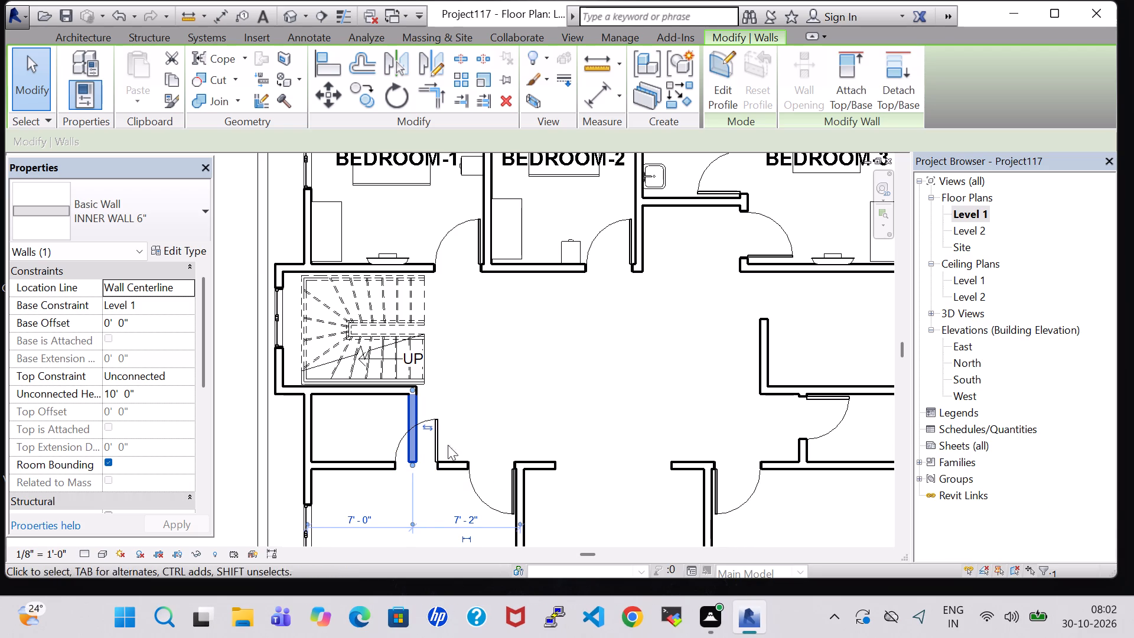
Shift the small room's door west, clear of the moved wall, until its centre is about 1' 10" from that wall.
{"action": "scroll", "coordinate": [436, 427], "scroll_direction": "up", "scroll_amount": 5}
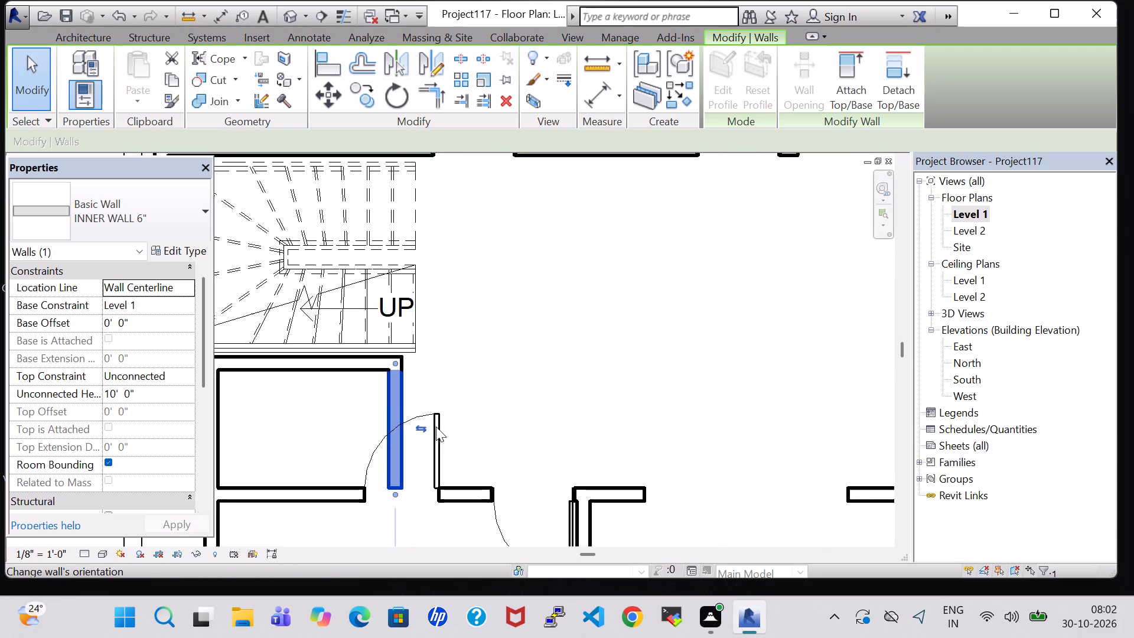
{"action": "left_click", "coordinate": [367, 453]}
{"action": "key", "text": "Left"}
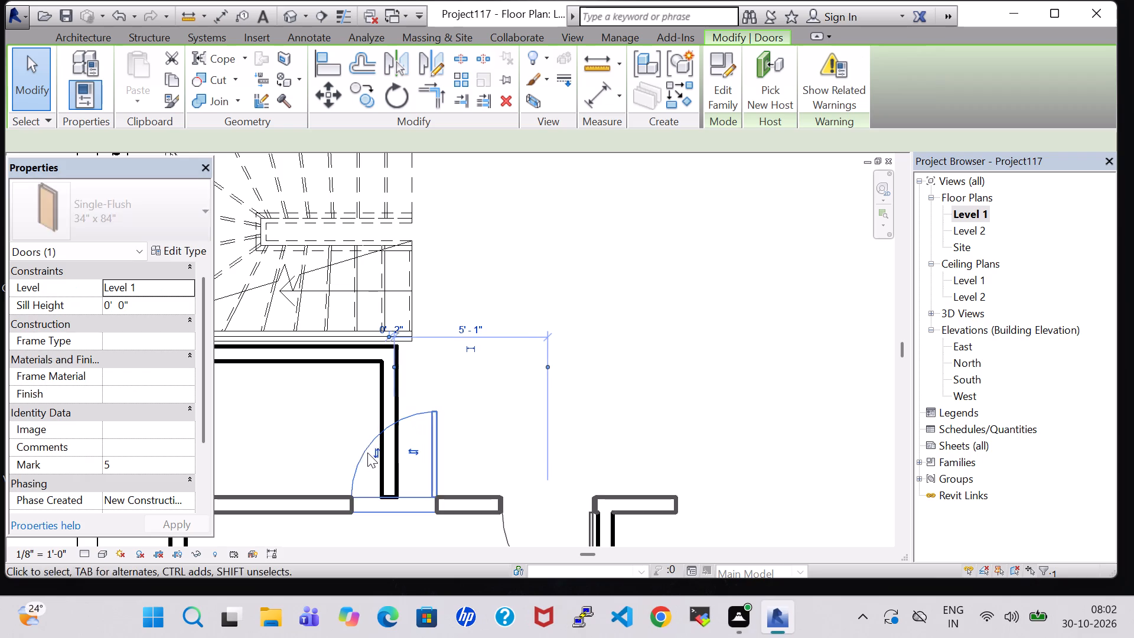
{"action": "key", "text": "Left"}
{"action": "key", "text": "Left"}
{"action": "key", "text": "Left"}
{"action": "key", "text": "Left"}
{"action": "key", "text": "Left"}
{"action": "key", "text": "Left"}
{"action": "key", "text": "Left"}
{"action": "key", "text": "Left"}
{"action": "key", "text": "Left"}
{"action": "key", "text": "Left"}
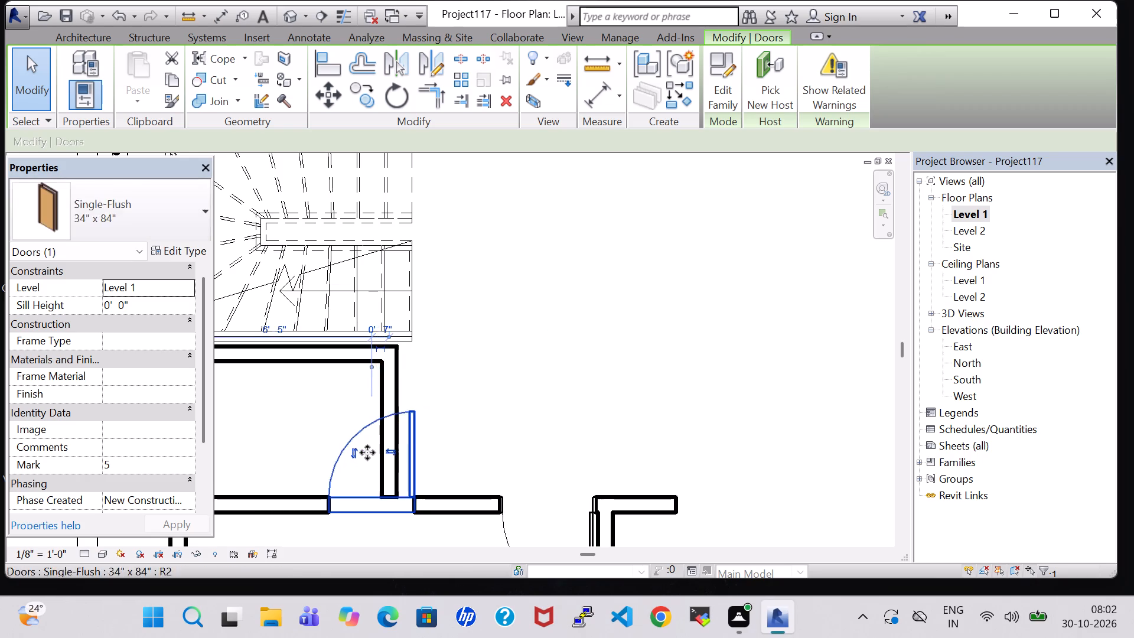
{"action": "key", "text": "Left"}
{"action": "key", "text": "Left"}
{"action": "key", "text": "Left"}
{"action": "key", "text": "Left"}
{"action": "key", "text": "Left"}
{"action": "key", "text": "Left"}
{"action": "key", "text": "Left"}
{"action": "key", "text": "Left"}
{"action": "key", "text": "Left"}
{"action": "key", "text": "Left"}
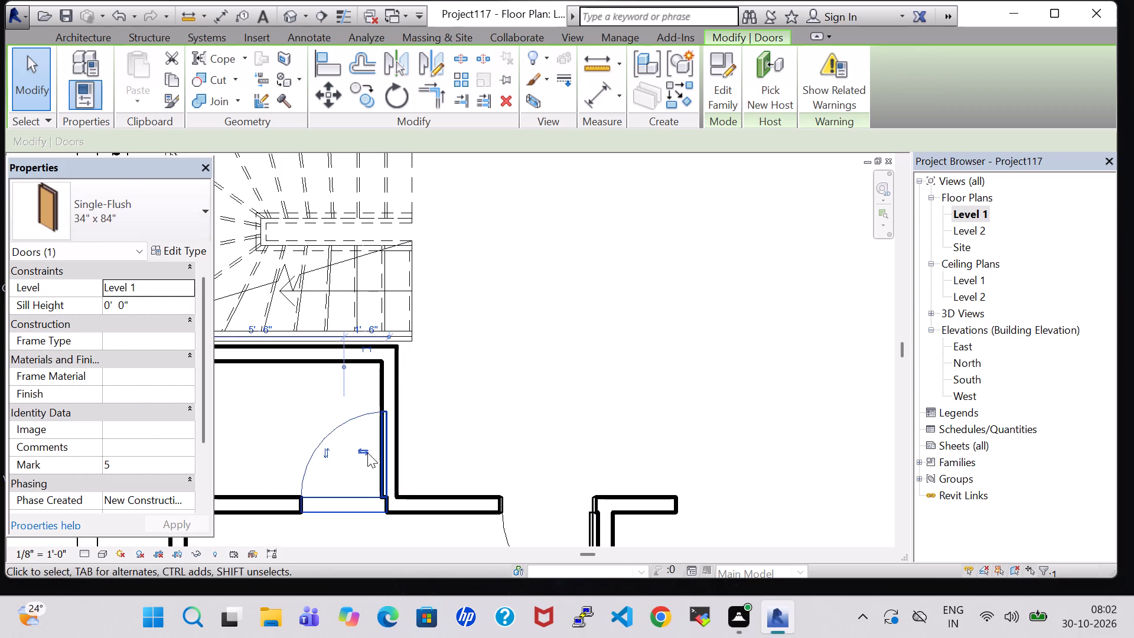
{"action": "key", "text": "Left"}
{"action": "key", "text": "Left"}
{"action": "key", "text": "Left"}
{"action": "key", "text": "Left"}
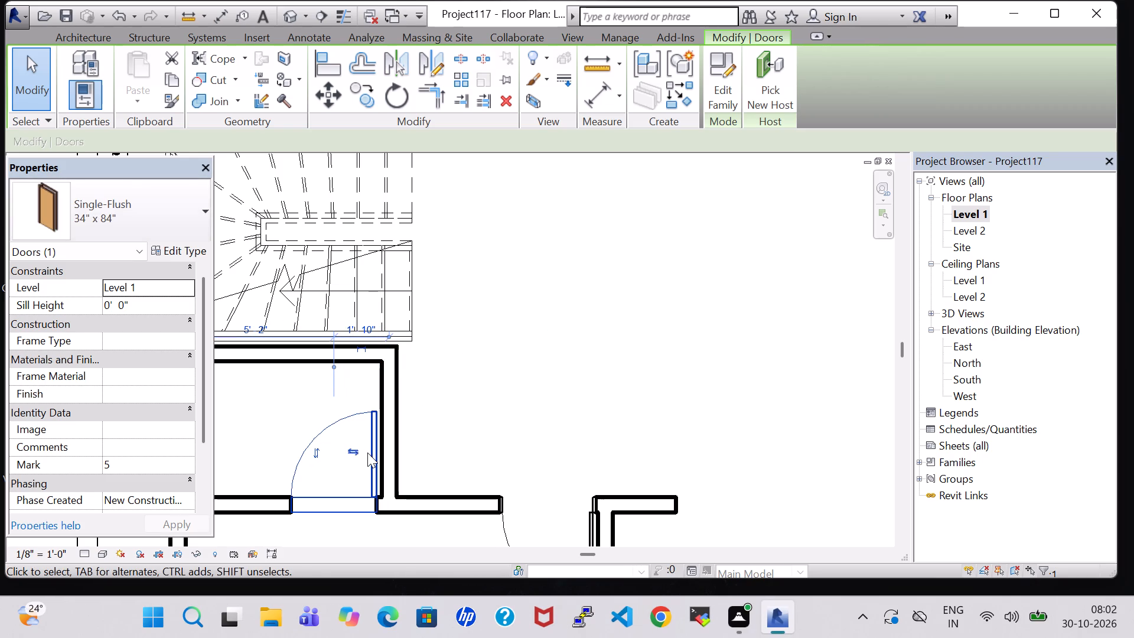
{"action": "left_click", "coordinate": [609, 435]}
Nudge the small room's east wall further east, just past the stair's end, to 8' from the house's west wall.
{"action": "scroll", "coordinate": [609, 434], "scroll_direction": "down", "scroll_amount": 2}
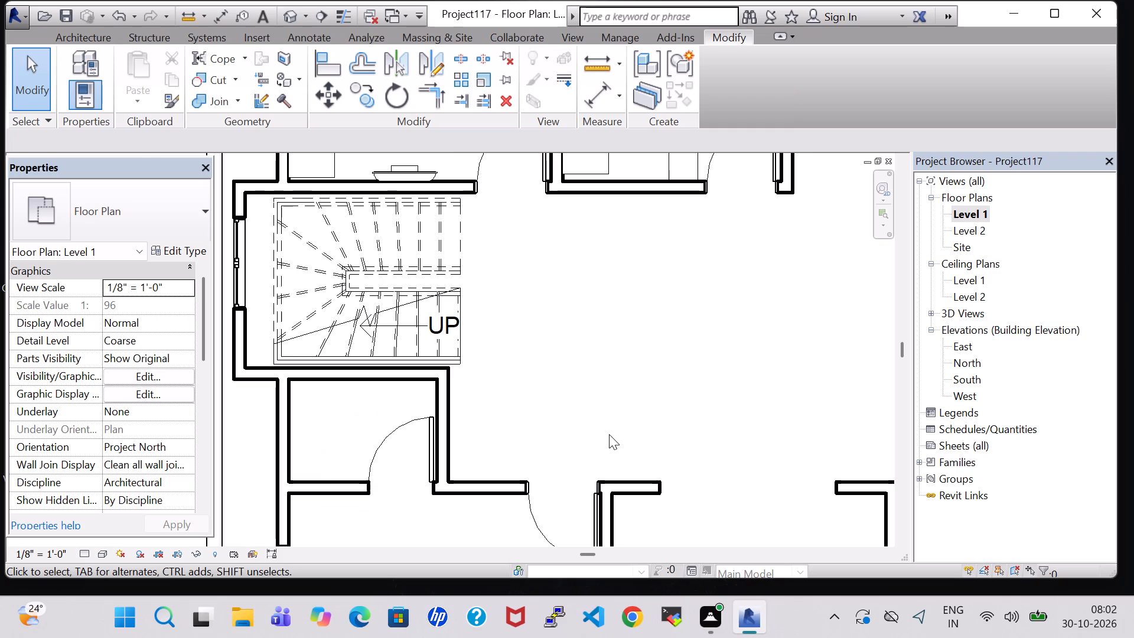
{"action": "left_click", "coordinate": [452, 397]}
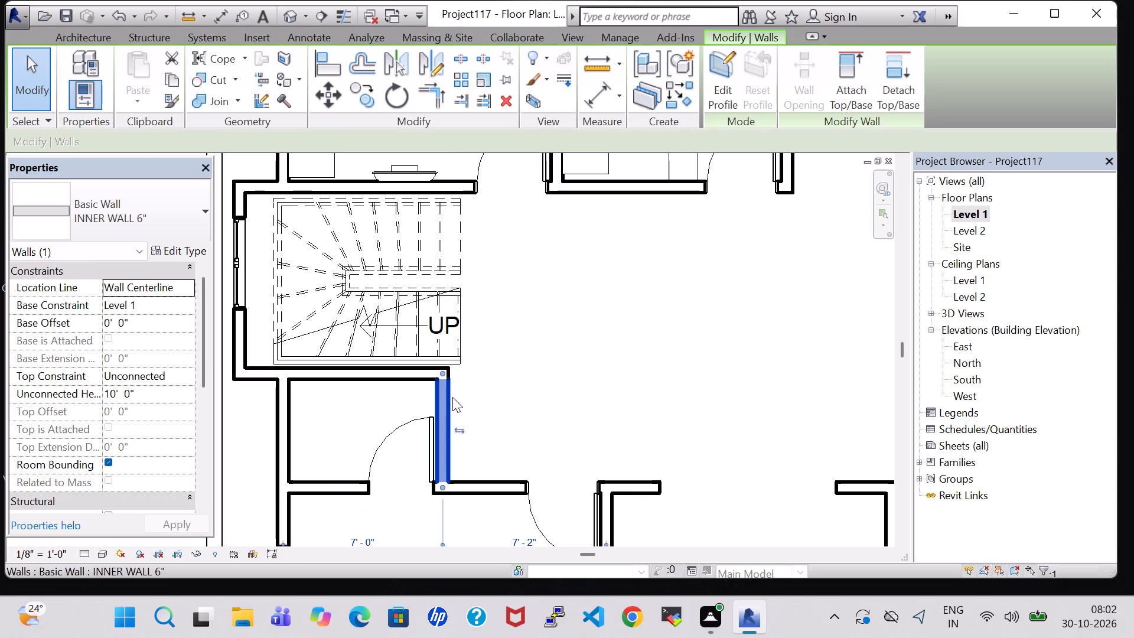
{"action": "key", "text": "Right"}
{"action": "key", "text": "Right"}
{"action": "key", "text": "Right"}
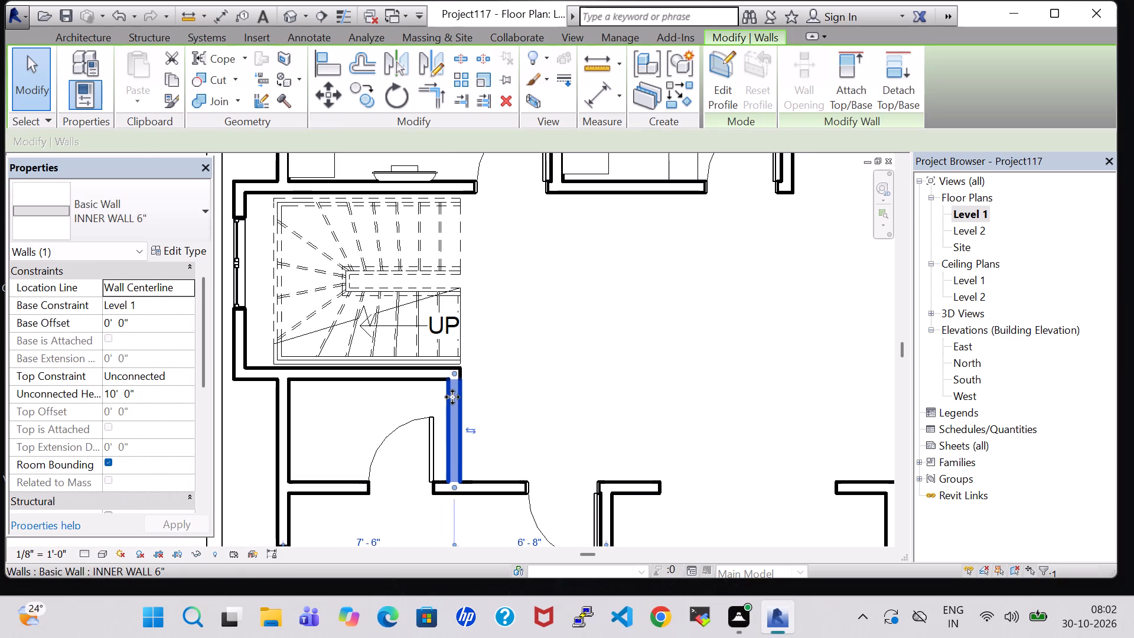
{"action": "key", "text": "Right"}
{"action": "key", "text": "Right"}
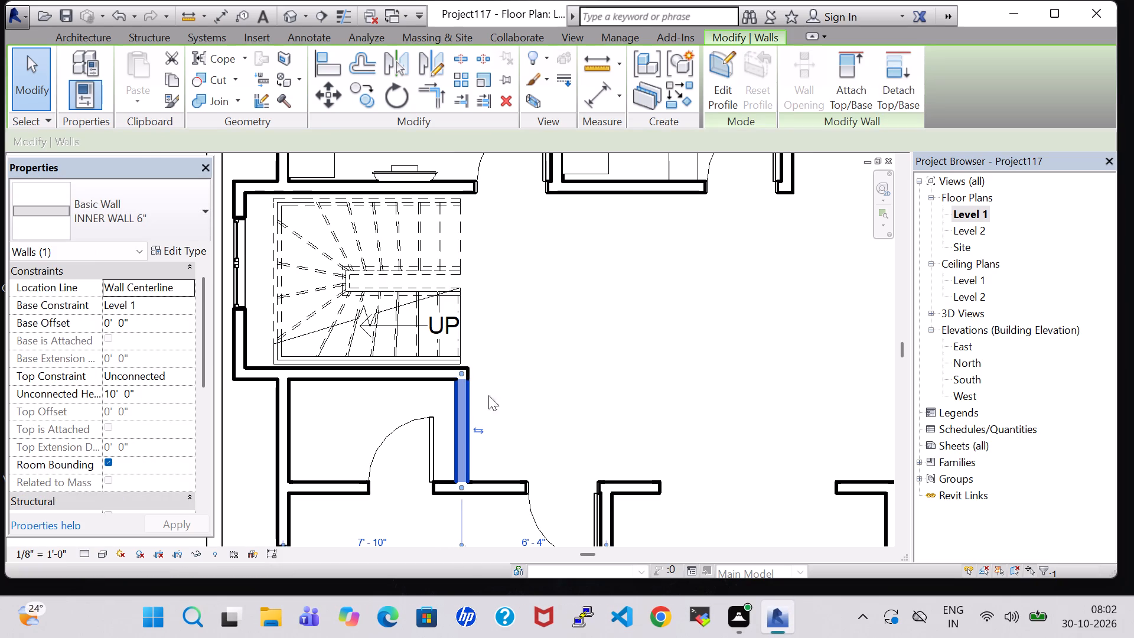
{"action": "key", "text": "Right"}
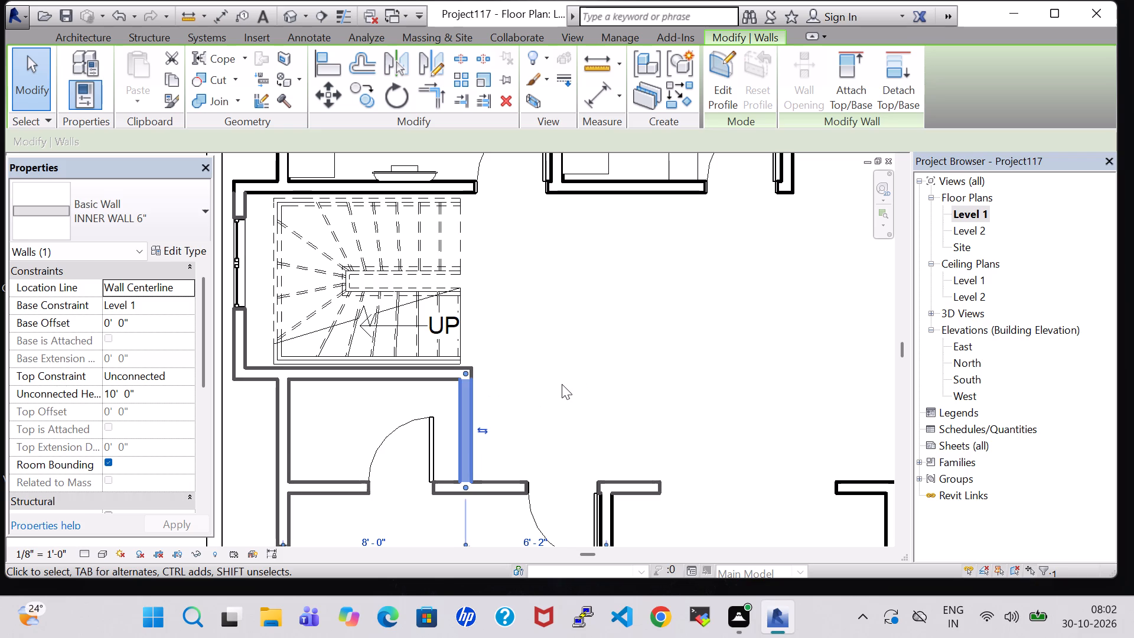
{"action": "left_click", "coordinate": [562, 384]}
Shift the small room's door east until its centre is about 1' 10" from the relocated east wall.
{"action": "left_click", "coordinate": [395, 435]}
{"action": "key", "text": "Right"}
{"action": "key", "text": "Right"}
{"action": "key", "text": "Right"}
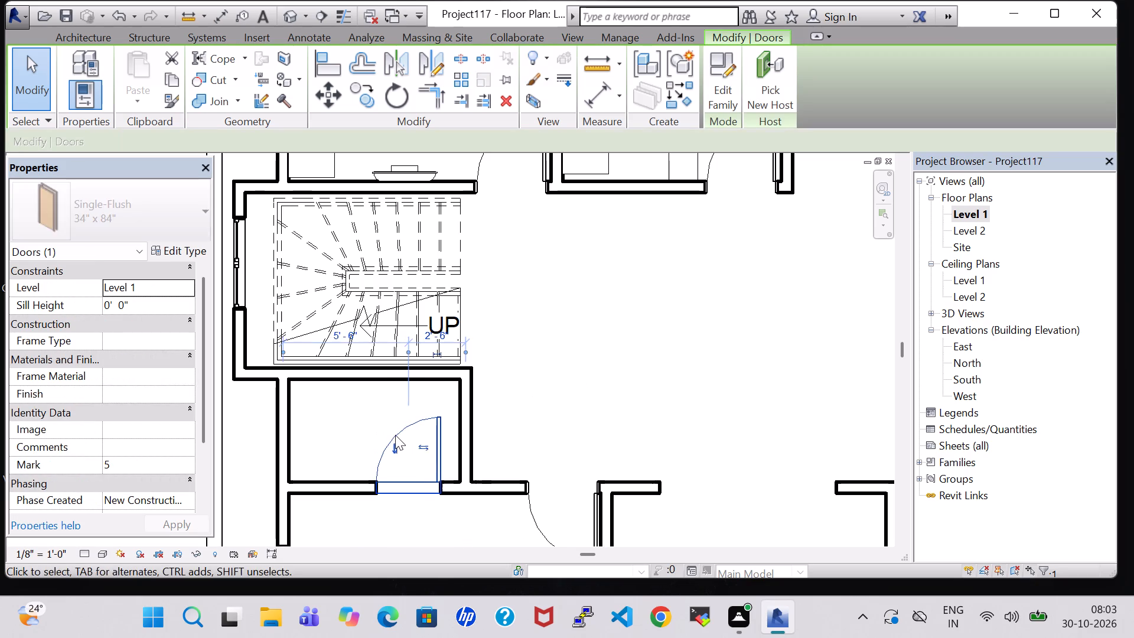
{"action": "key", "text": "Right"}
{"action": "key", "text": "Right"}
{"action": "key", "text": "Right"}
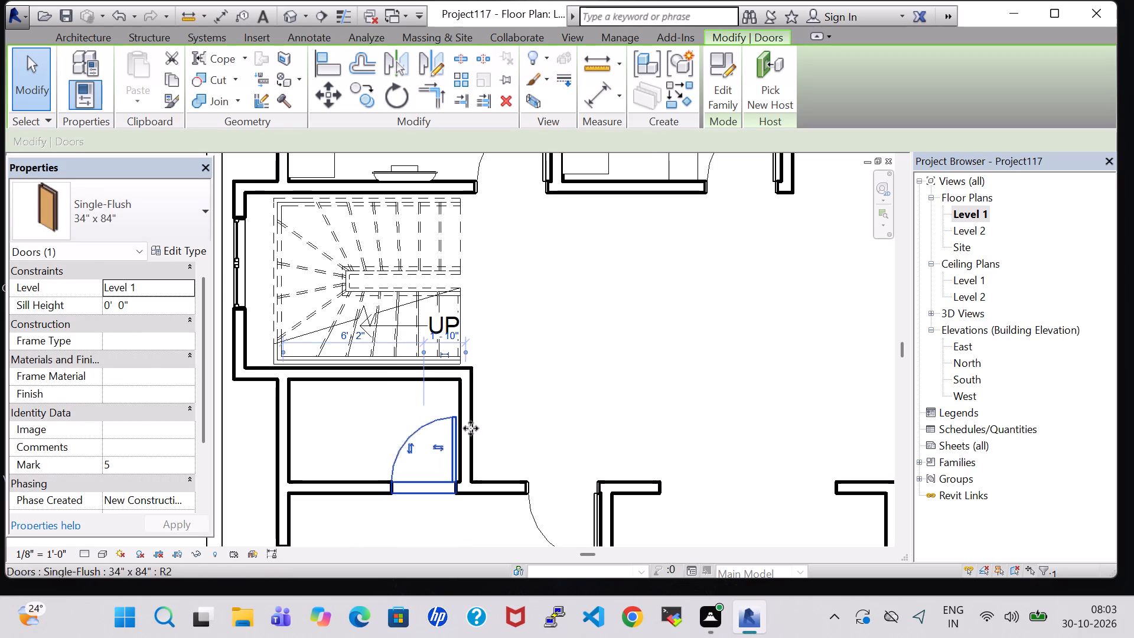
{"action": "left_click", "coordinate": [569, 417]}
Measure the widths of the three rooms along the house's south side, without placing dimensions.
{"action": "scroll", "coordinate": [569, 415], "scroll_direction": "down", "scroll_amount": 6}
{"action": "middle_click_drag", "start_coordinate": [569, 415], "coordinate": [573, 328]}
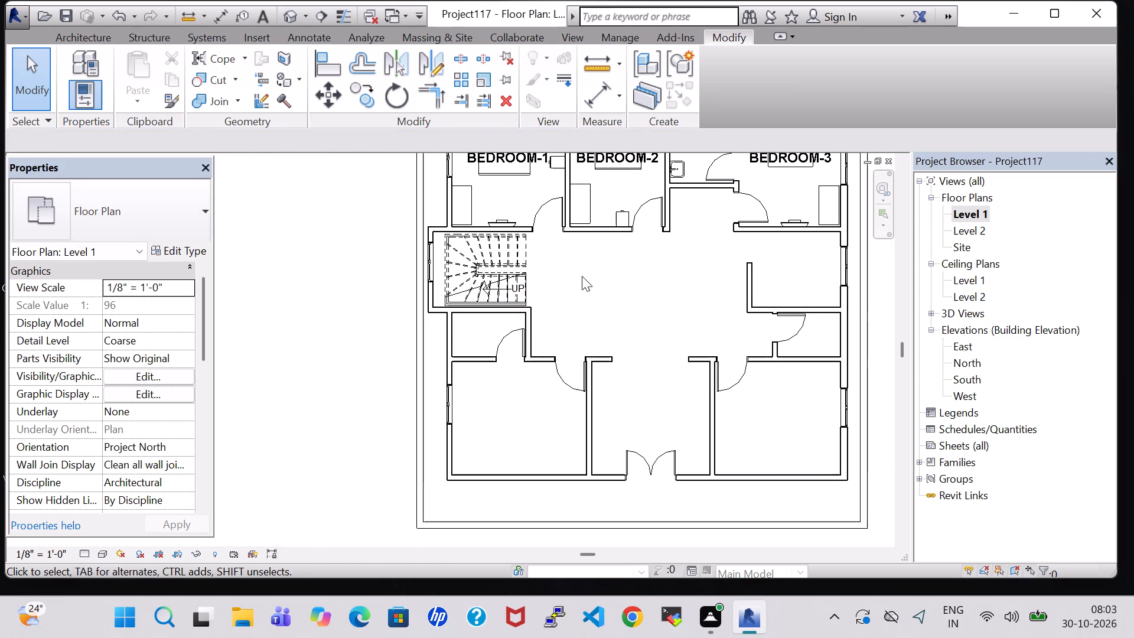
{"action": "type", "text": "DI"}
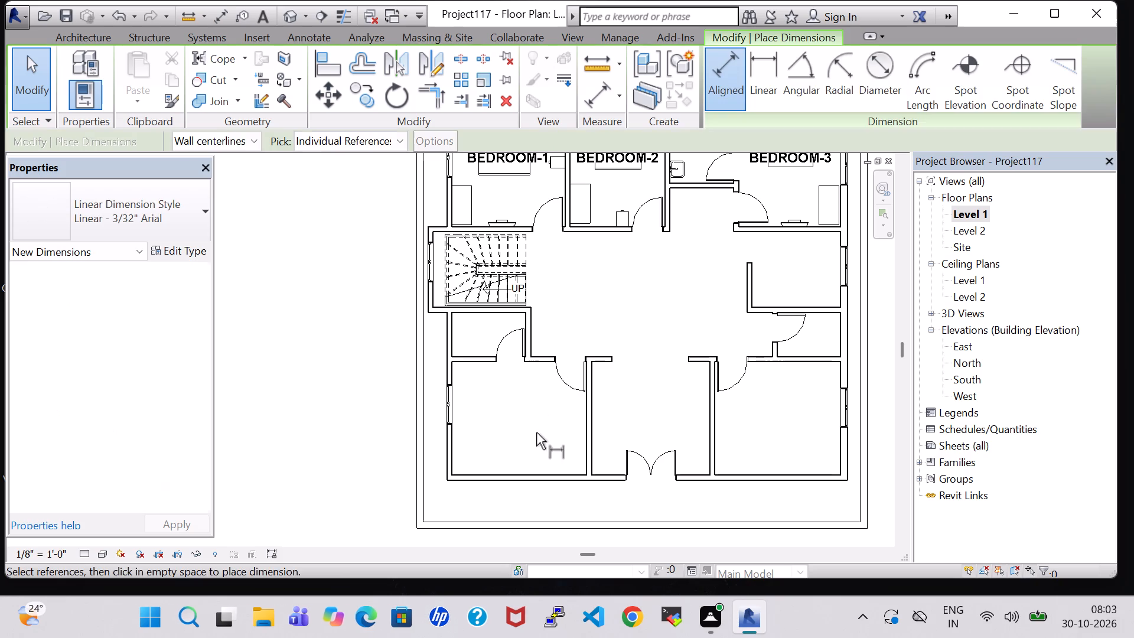
{"action": "left_click", "coordinate": [454, 440]}
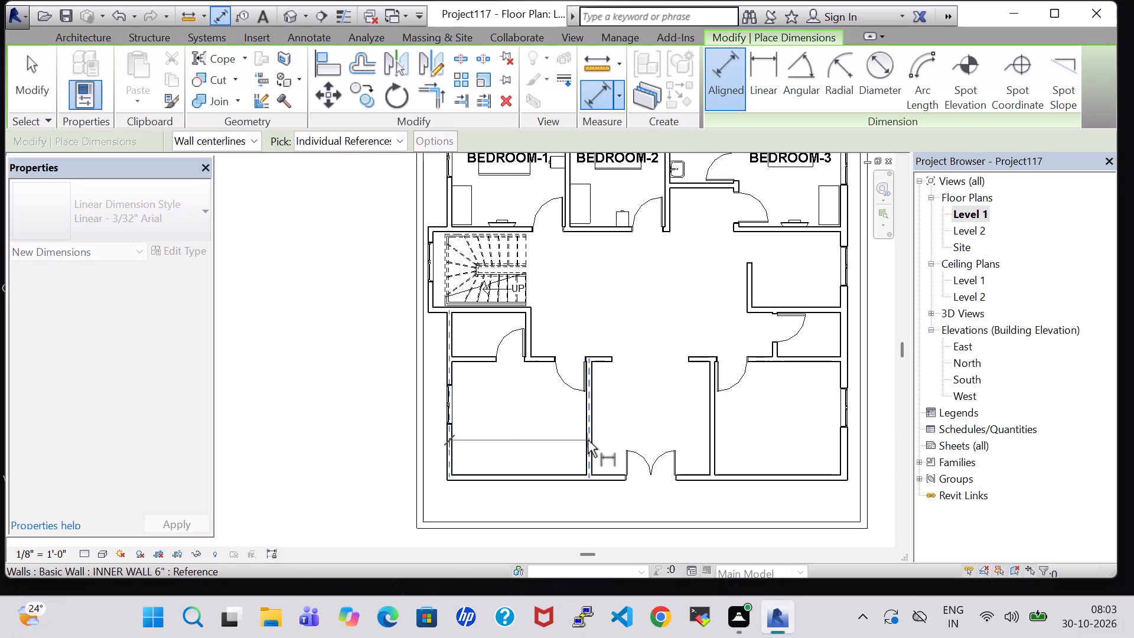
{"action": "left_click", "coordinate": [588, 440]}
{"action": "key", "text": "Escape"}
{"action": "left_click", "coordinate": [584, 428]}
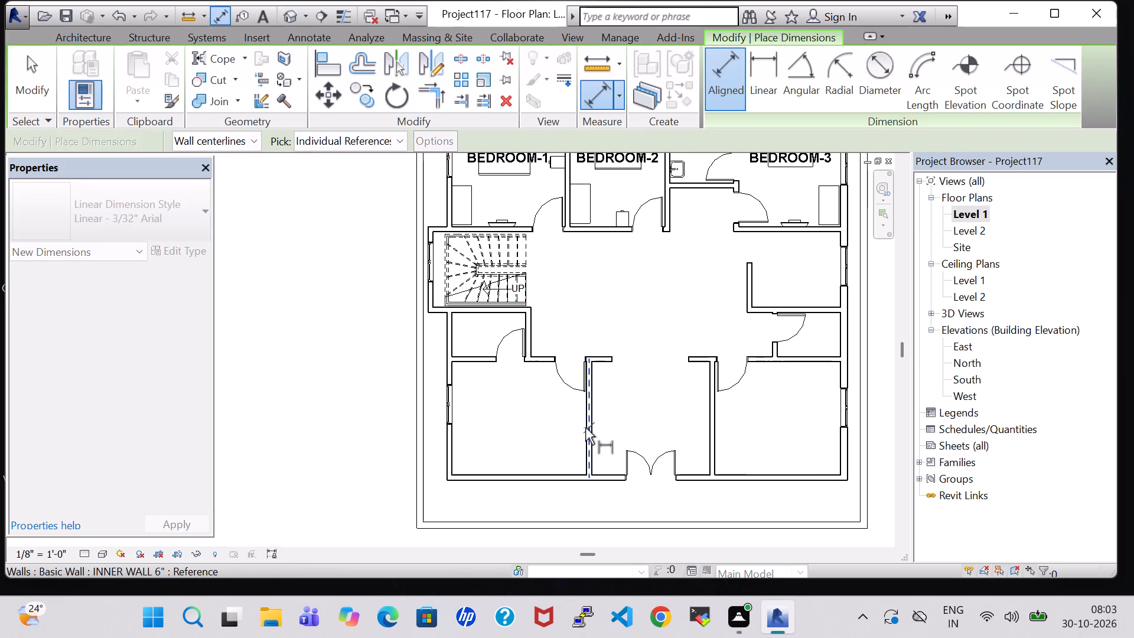
{"action": "left_click", "coordinate": [705, 428]}
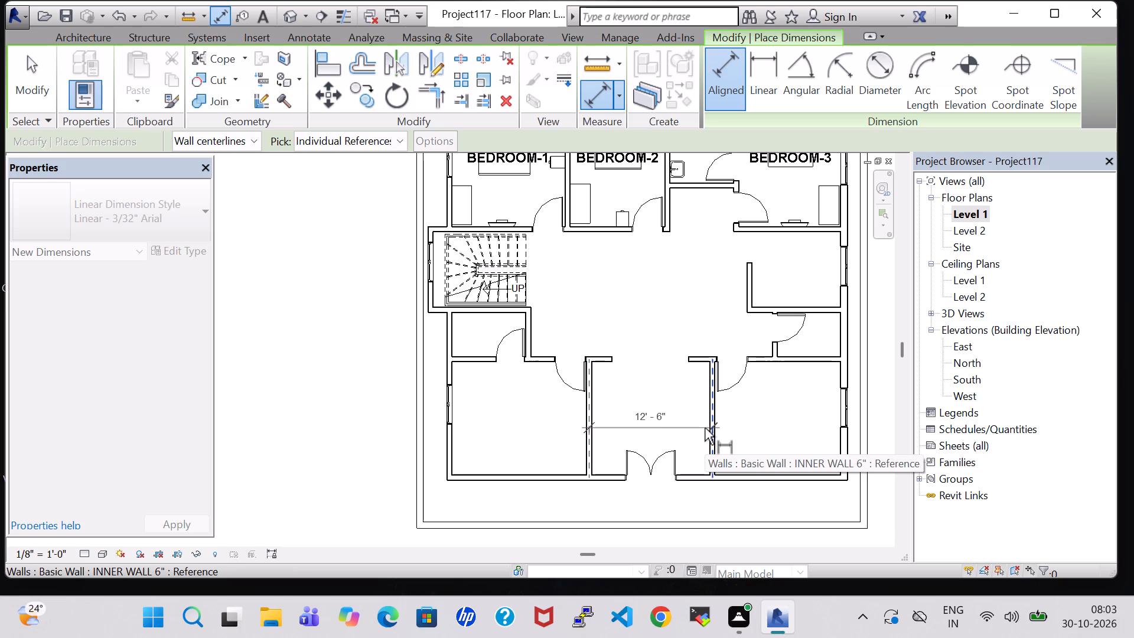
{"action": "key", "text": "Escape"}
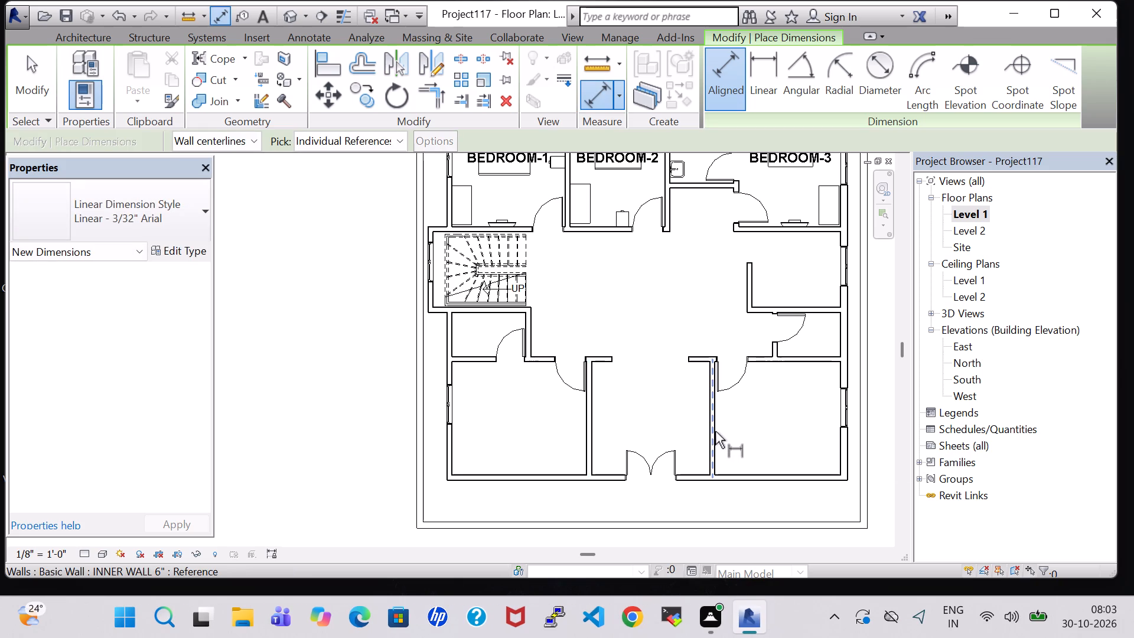
{"action": "left_click", "coordinate": [715, 431]}
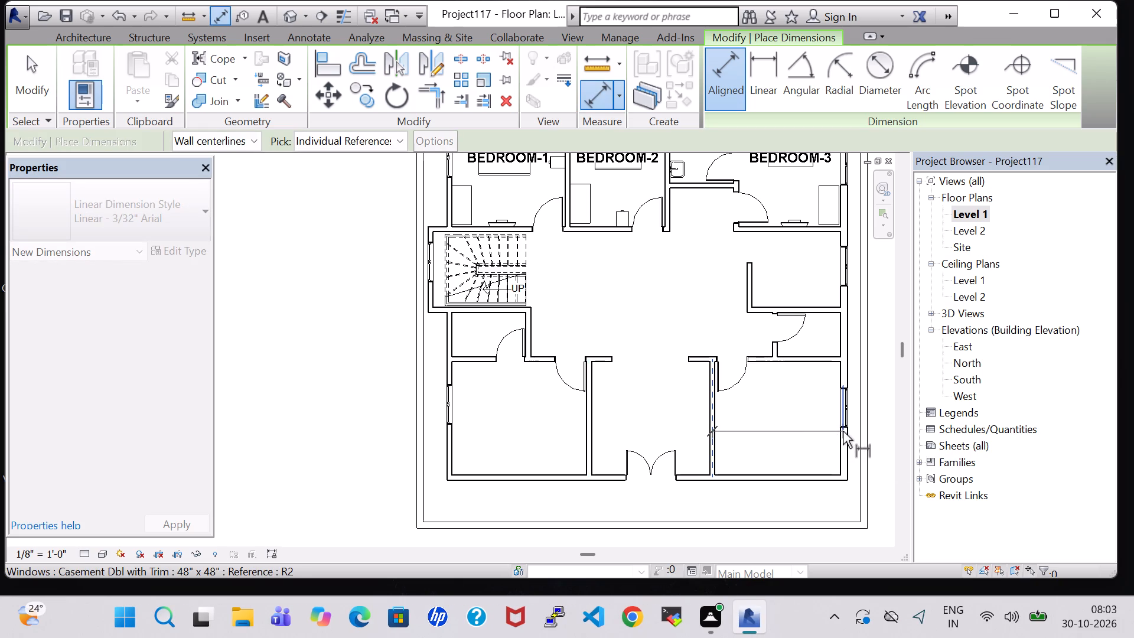
{"action": "left_click", "coordinate": [843, 431]}
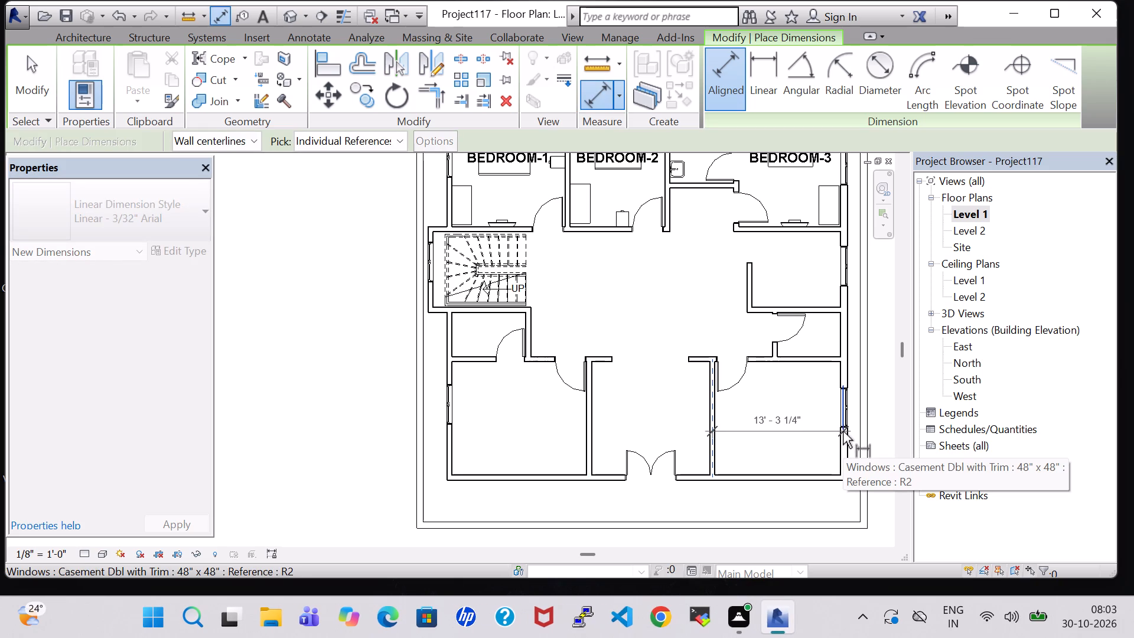
{"action": "key", "text": "Escape"}
{"action": "key", "text": "Escape"}
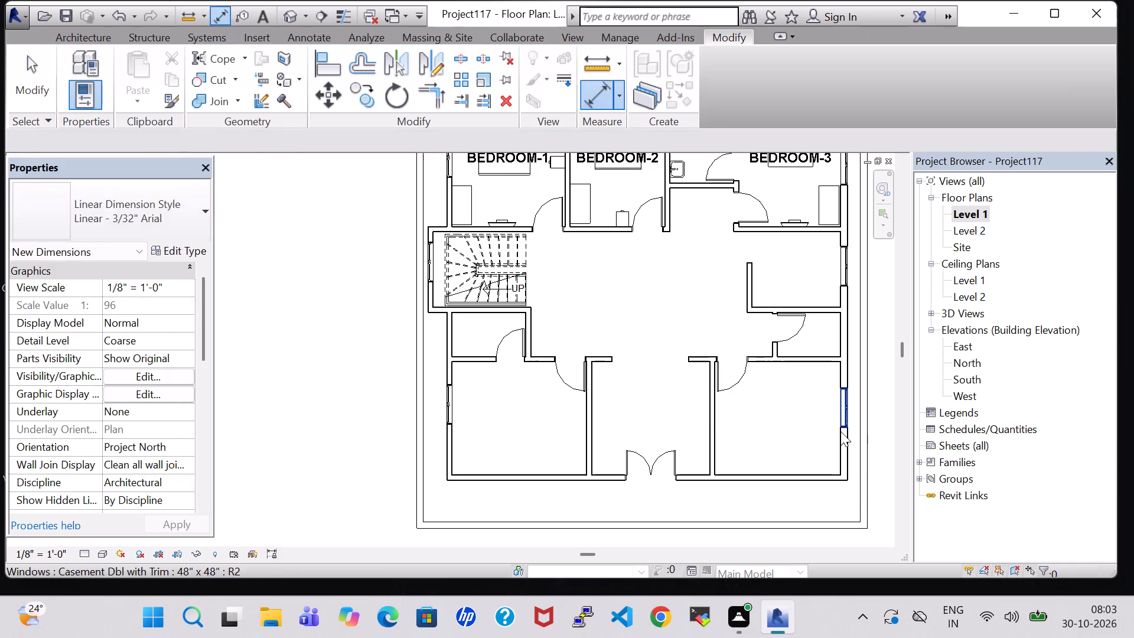
Nudge the southwest room's north door slightly west, away from that room's east wall.
{"action": "left_click", "coordinate": [566, 391]}
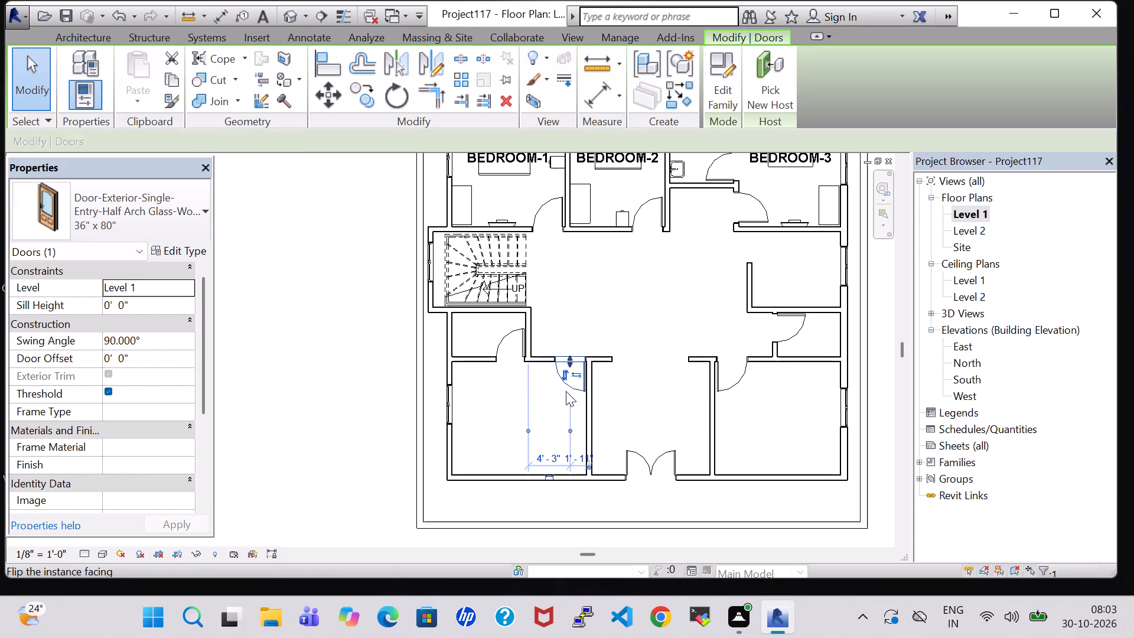
{"action": "key", "text": "Left"}
{"action": "key", "text": "Left"}
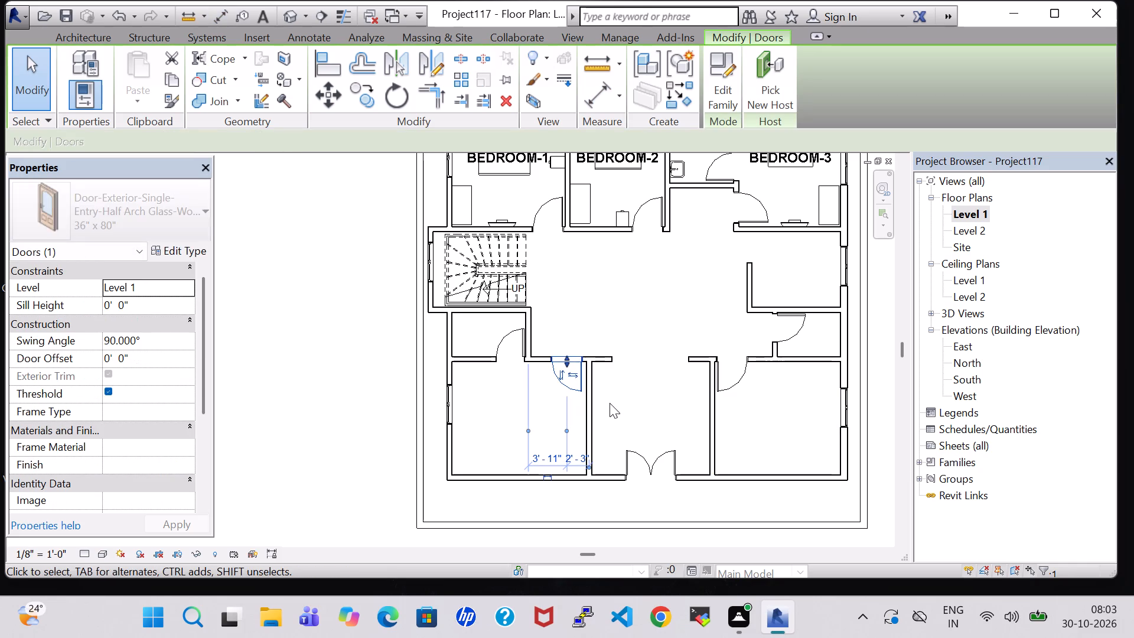
Nudge the southwest room's east wall west until it is 5' 6" from the east wall of the small room below the stair.
{"action": "left_click", "coordinate": [588, 404]}
{"action": "key", "text": "Left"}
{"action": "key", "text": "Left"}
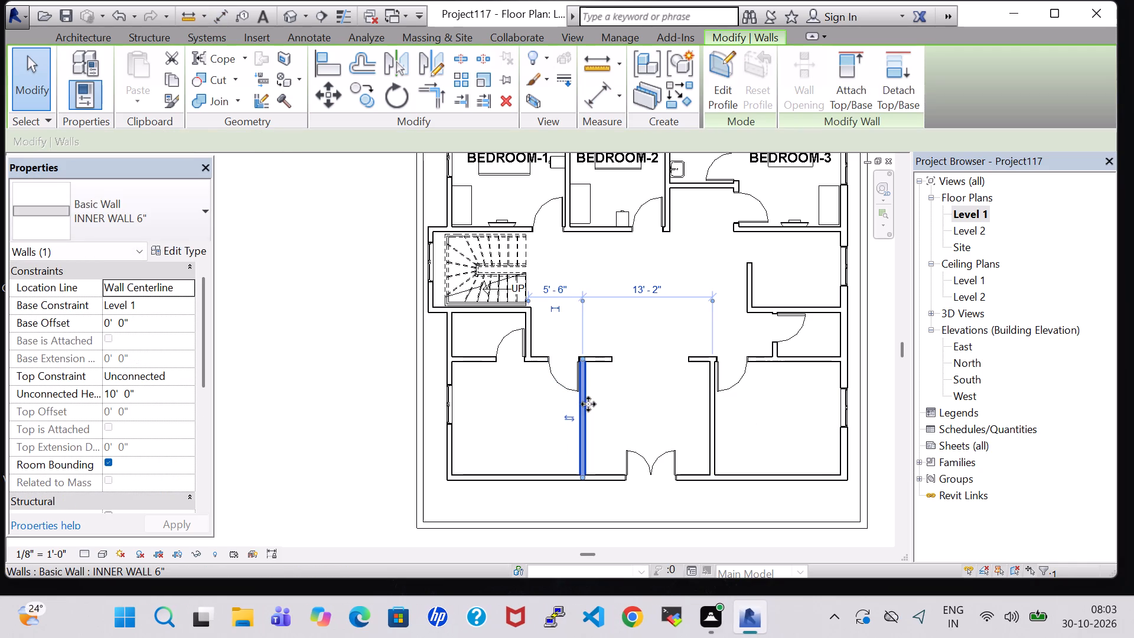
{"action": "left_click", "coordinate": [613, 411]}
Examine the adjusted south rooms and the overall Level 1 layout.
{"action": "scroll", "coordinate": [566, 408], "scroll_direction": "up", "scroll_amount": 6}
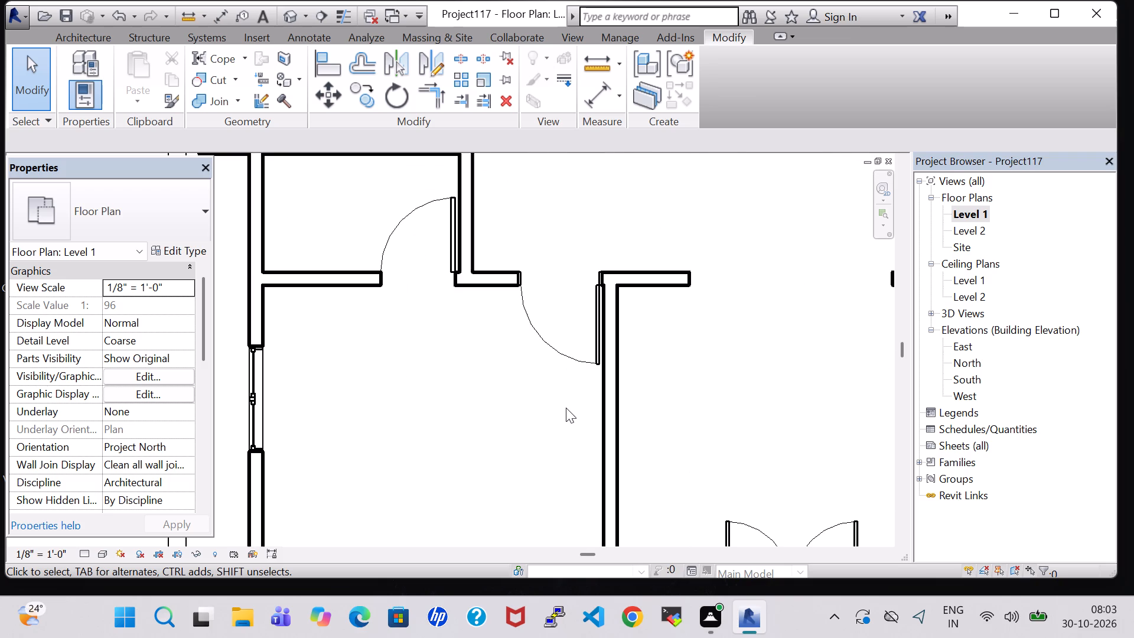
{"action": "scroll", "coordinate": [566, 408], "scroll_direction": "up", "scroll_amount": 1}
{"action": "scroll", "coordinate": [566, 406], "scroll_direction": "down", "scroll_amount": 7}
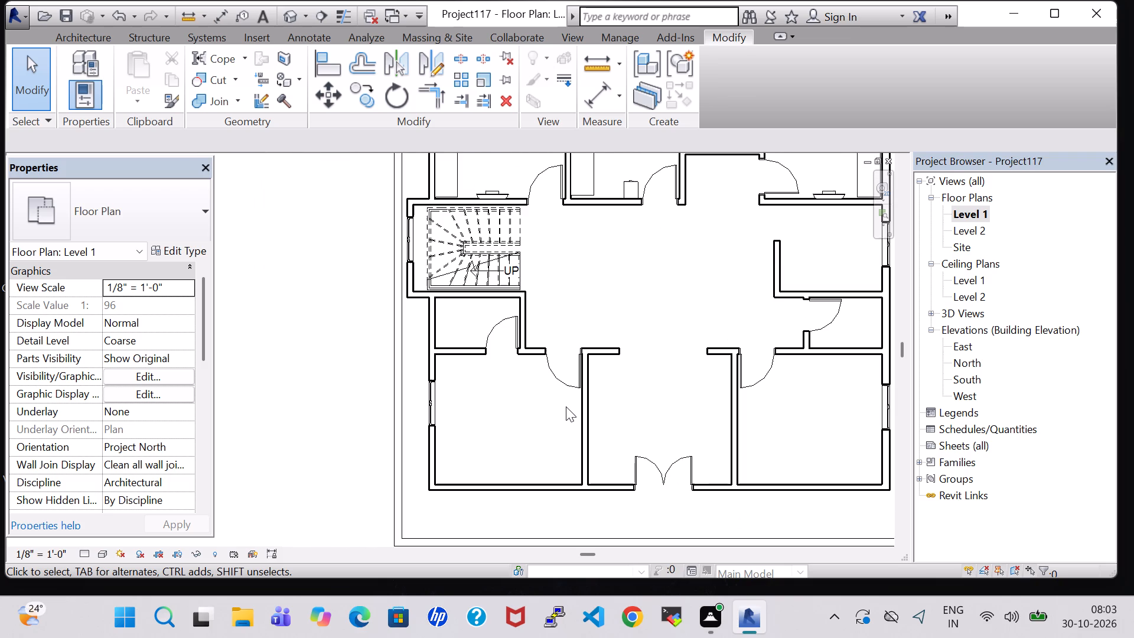
{"action": "middle_click_drag", "start_coordinate": [623, 408], "coordinate": [554, 411]}
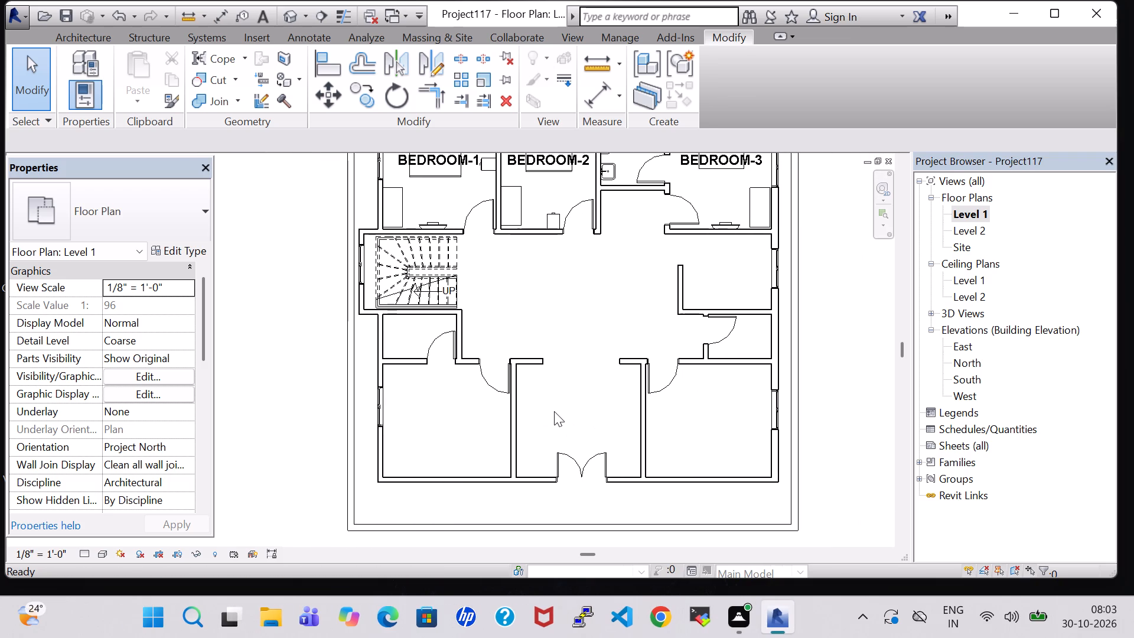
{"action": "scroll", "coordinate": [554, 411], "scroll_direction": "down", "scroll_amount": 2}
{"action": "scroll", "coordinate": [554, 411], "scroll_direction": "up", "scroll_amount": 5}
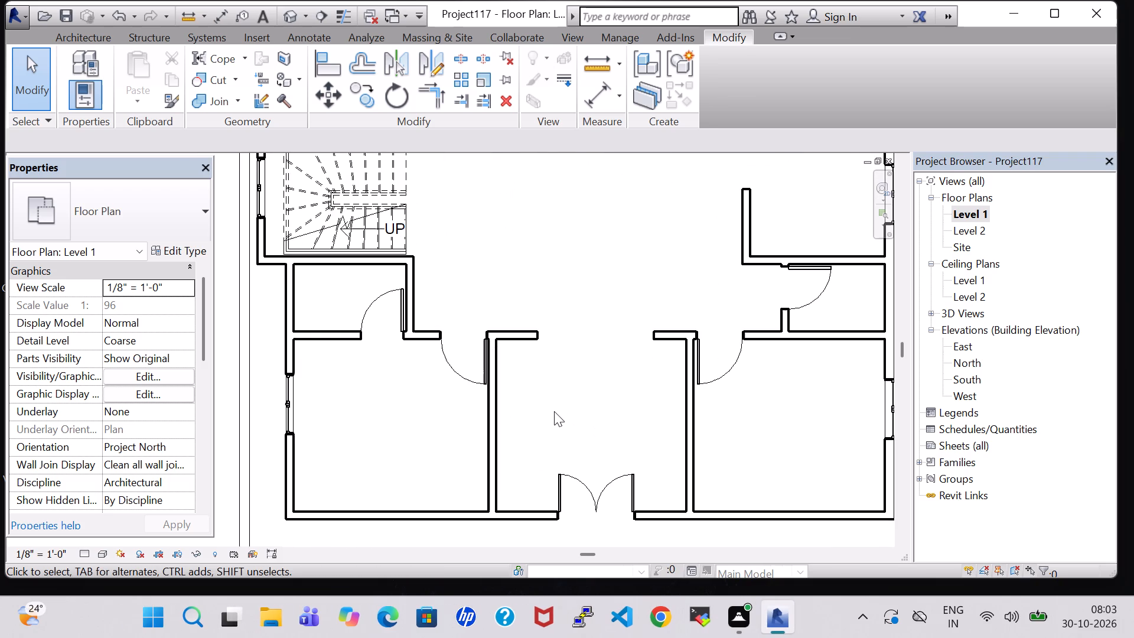
{"action": "middle_click_drag", "start_coordinate": [561, 301], "coordinate": [568, 320]}
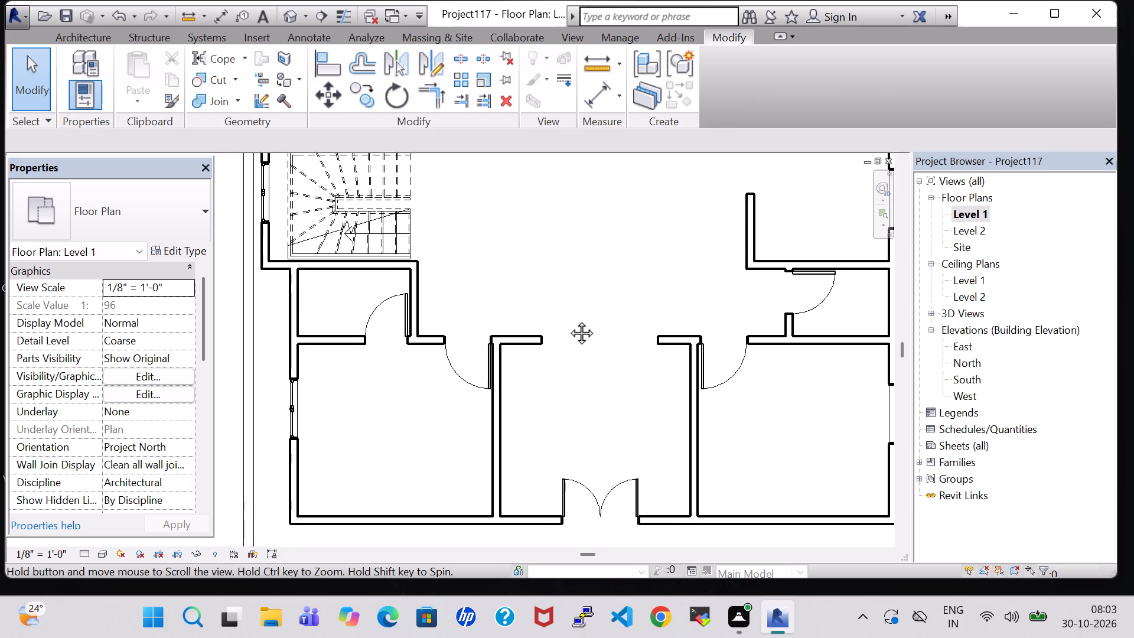
{"action": "middle_click_drag", "start_coordinate": [568, 320], "coordinate": [581, 390]}
{"action": "scroll", "coordinate": [581, 392], "scroll_direction": "up", "scroll_amount": 1}
{"action": "scroll", "coordinate": [581, 392], "scroll_direction": "down", "scroll_amount": 5}
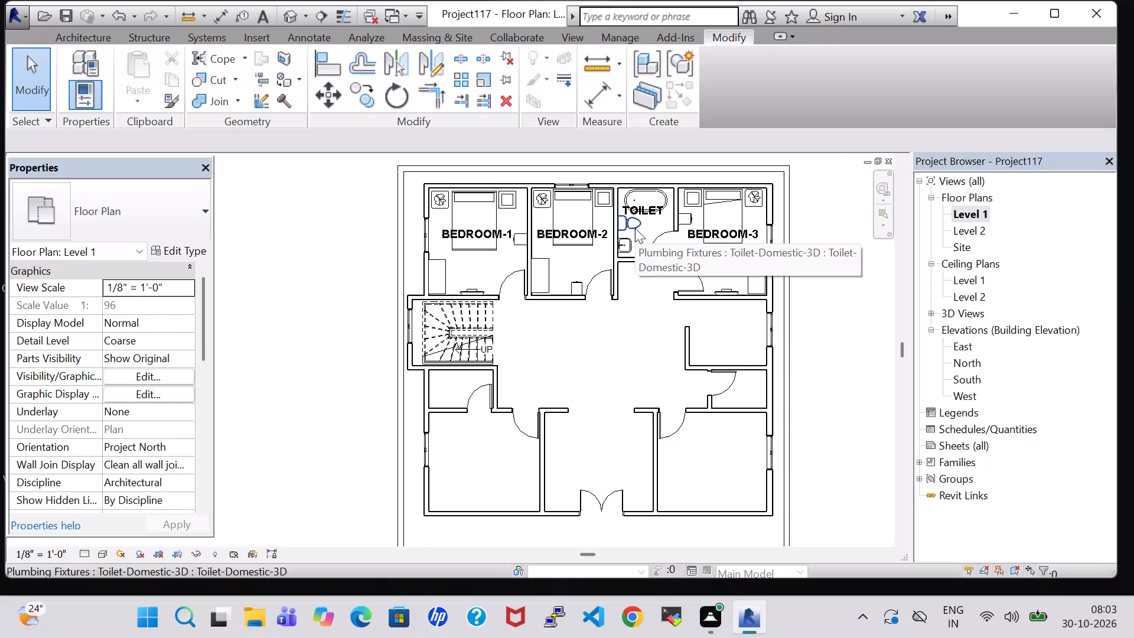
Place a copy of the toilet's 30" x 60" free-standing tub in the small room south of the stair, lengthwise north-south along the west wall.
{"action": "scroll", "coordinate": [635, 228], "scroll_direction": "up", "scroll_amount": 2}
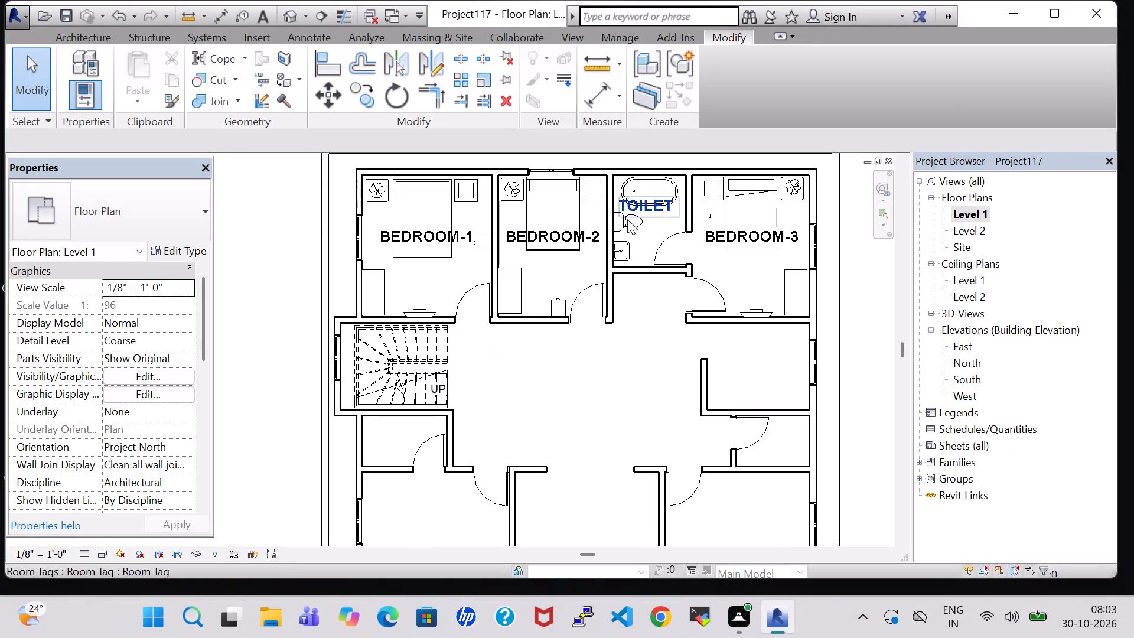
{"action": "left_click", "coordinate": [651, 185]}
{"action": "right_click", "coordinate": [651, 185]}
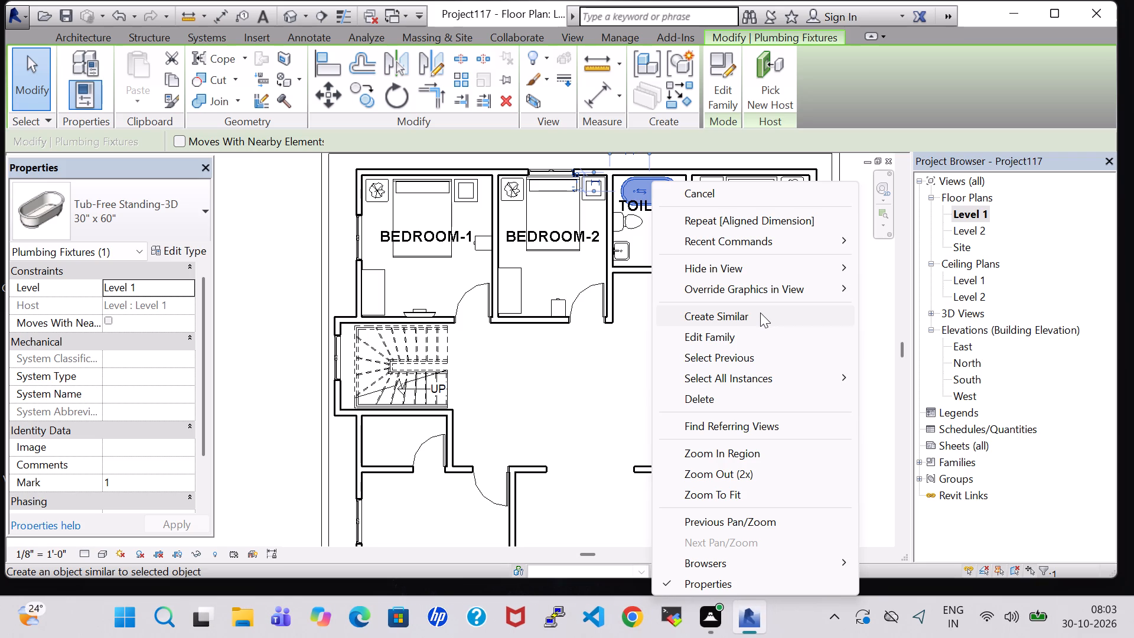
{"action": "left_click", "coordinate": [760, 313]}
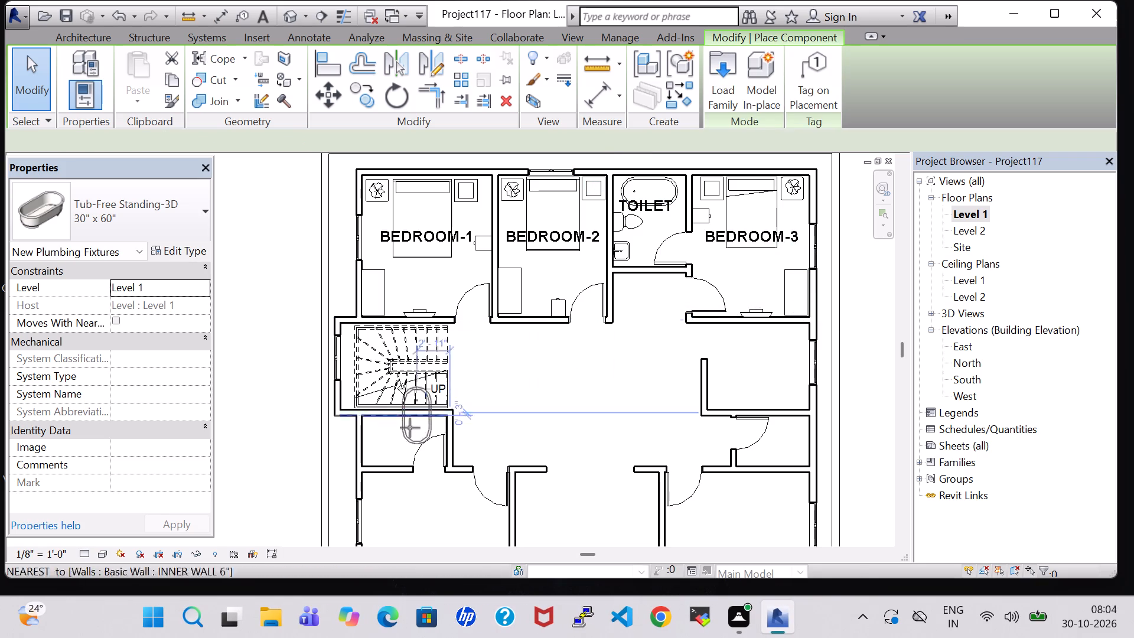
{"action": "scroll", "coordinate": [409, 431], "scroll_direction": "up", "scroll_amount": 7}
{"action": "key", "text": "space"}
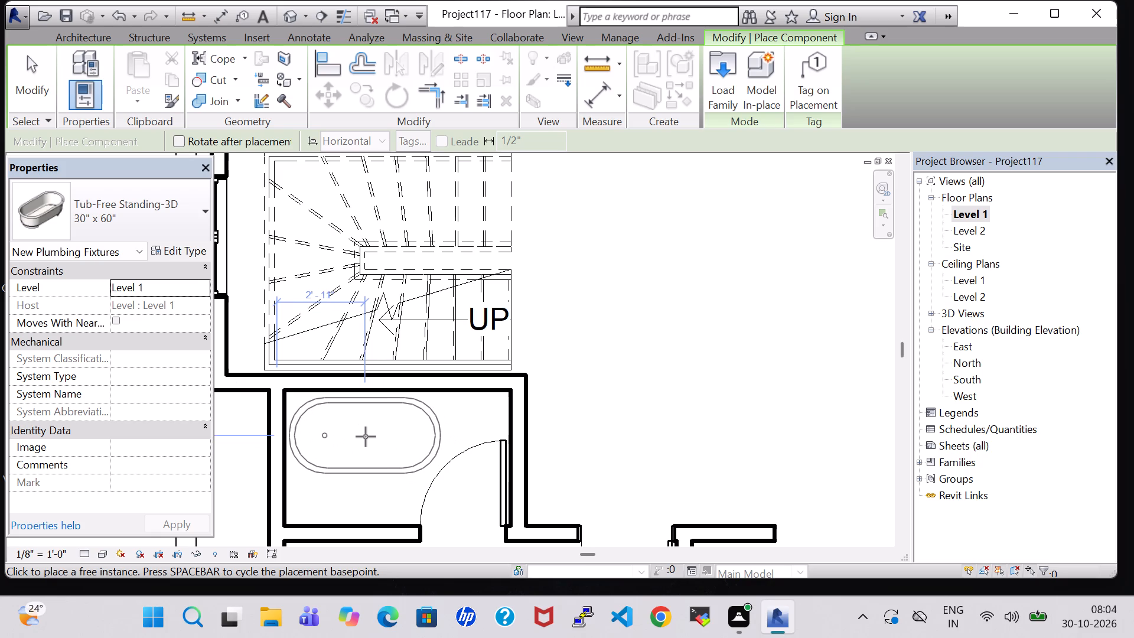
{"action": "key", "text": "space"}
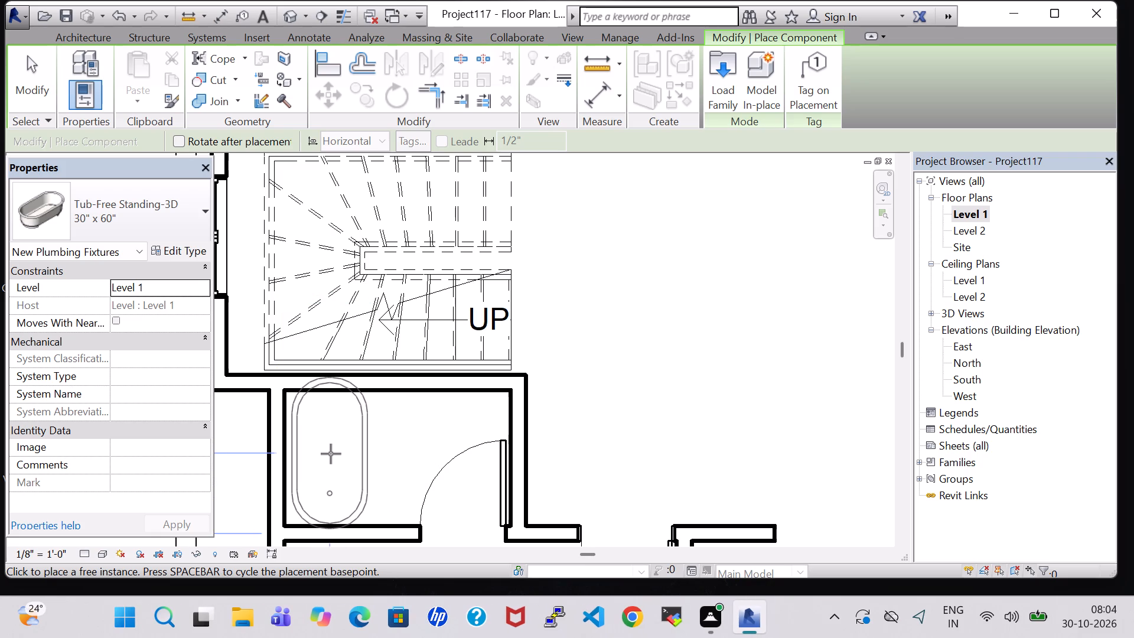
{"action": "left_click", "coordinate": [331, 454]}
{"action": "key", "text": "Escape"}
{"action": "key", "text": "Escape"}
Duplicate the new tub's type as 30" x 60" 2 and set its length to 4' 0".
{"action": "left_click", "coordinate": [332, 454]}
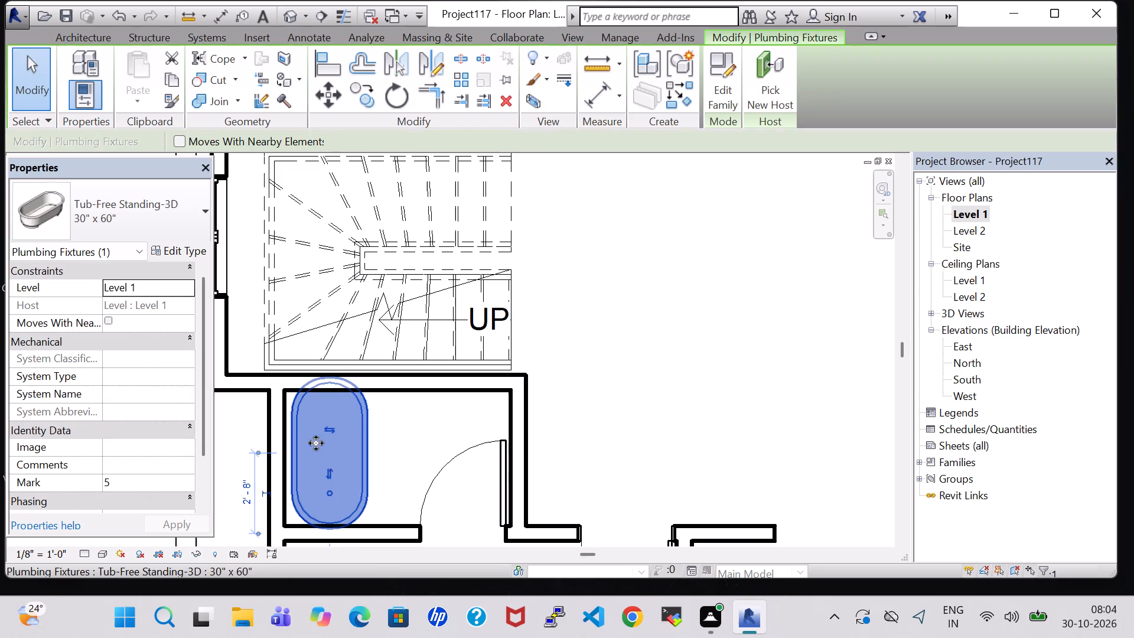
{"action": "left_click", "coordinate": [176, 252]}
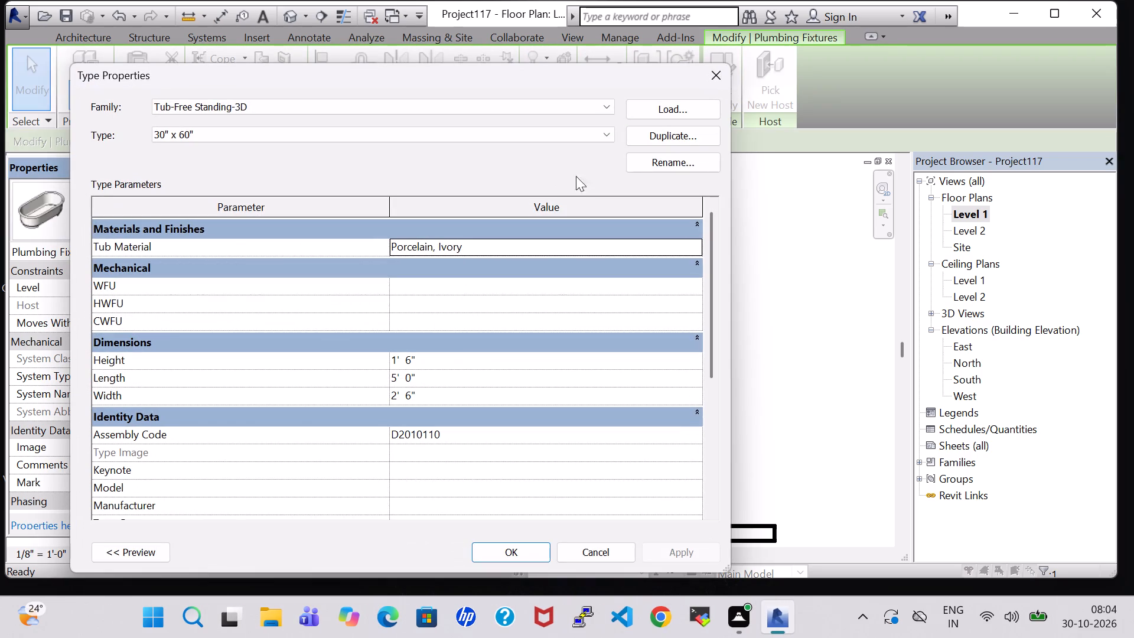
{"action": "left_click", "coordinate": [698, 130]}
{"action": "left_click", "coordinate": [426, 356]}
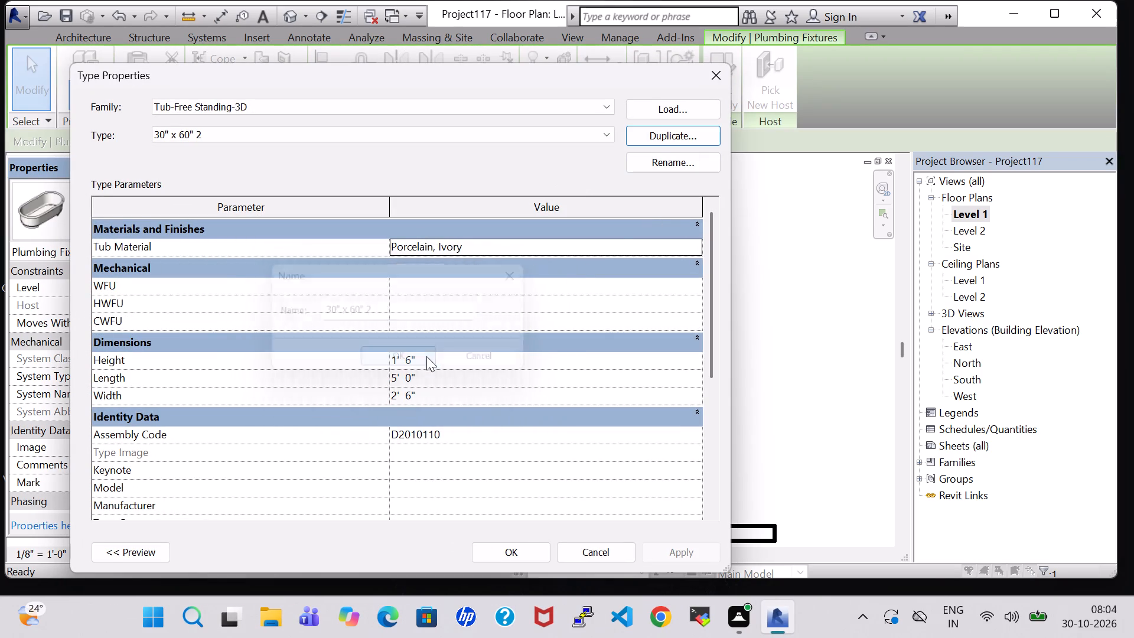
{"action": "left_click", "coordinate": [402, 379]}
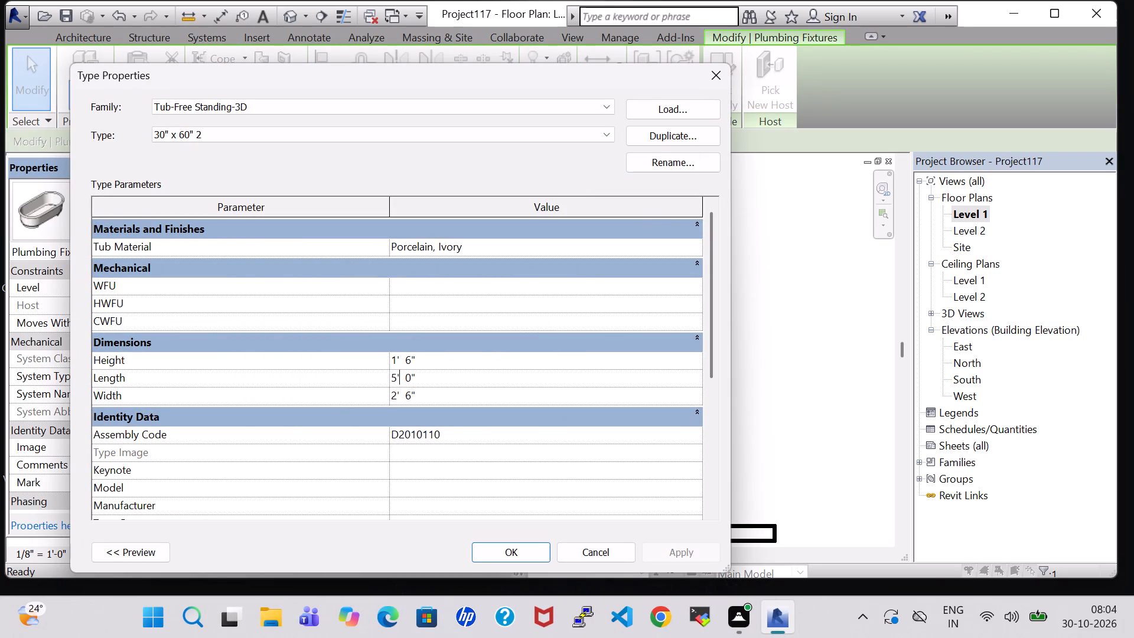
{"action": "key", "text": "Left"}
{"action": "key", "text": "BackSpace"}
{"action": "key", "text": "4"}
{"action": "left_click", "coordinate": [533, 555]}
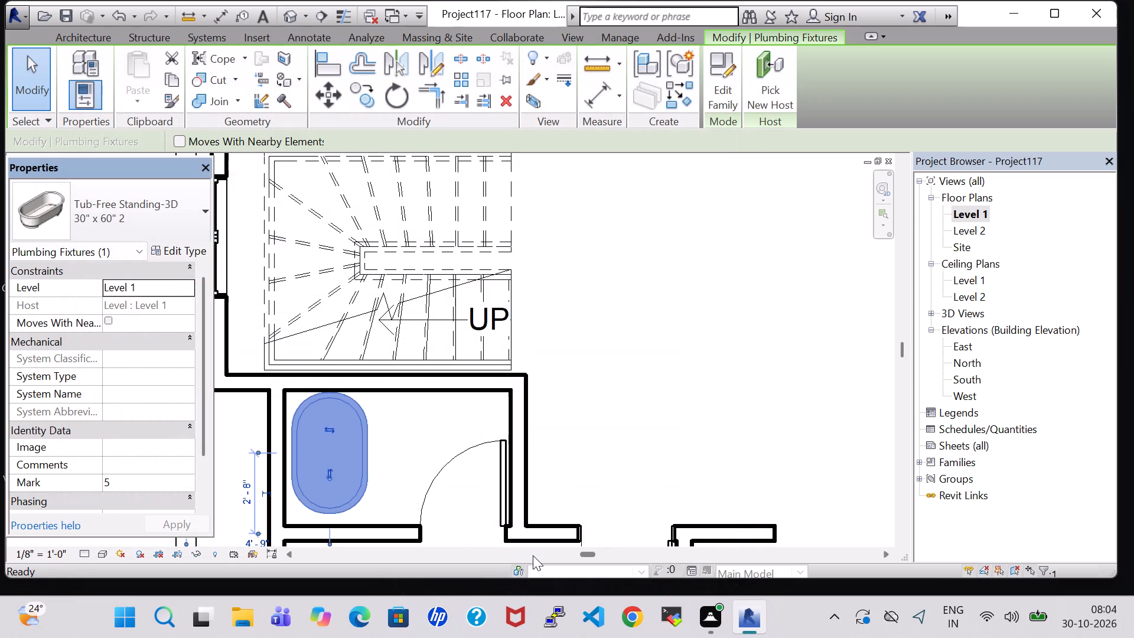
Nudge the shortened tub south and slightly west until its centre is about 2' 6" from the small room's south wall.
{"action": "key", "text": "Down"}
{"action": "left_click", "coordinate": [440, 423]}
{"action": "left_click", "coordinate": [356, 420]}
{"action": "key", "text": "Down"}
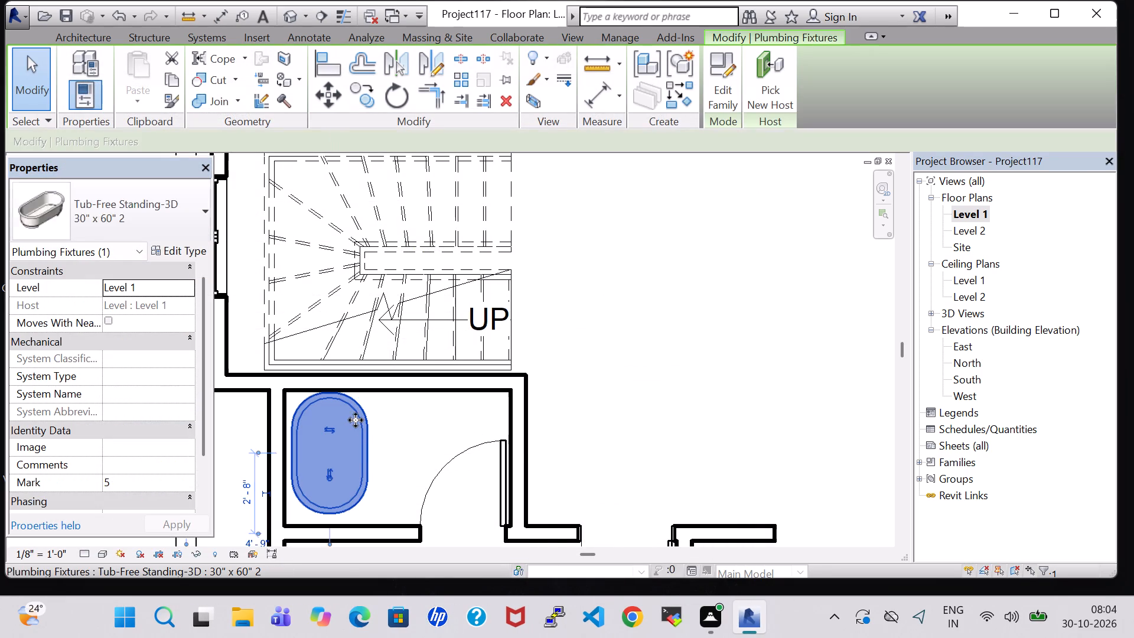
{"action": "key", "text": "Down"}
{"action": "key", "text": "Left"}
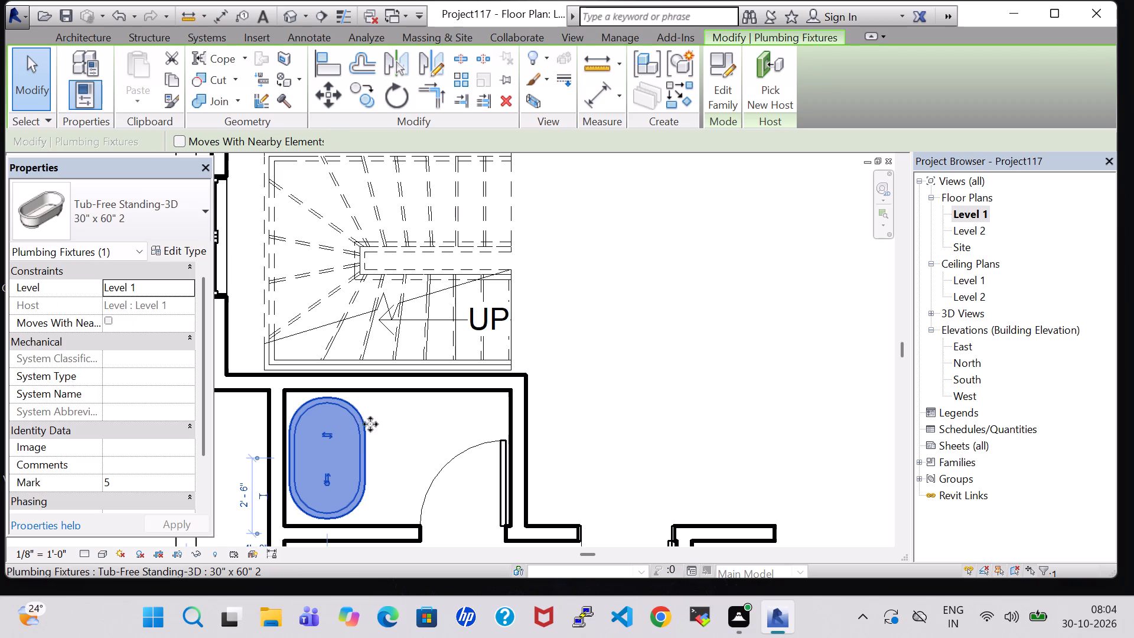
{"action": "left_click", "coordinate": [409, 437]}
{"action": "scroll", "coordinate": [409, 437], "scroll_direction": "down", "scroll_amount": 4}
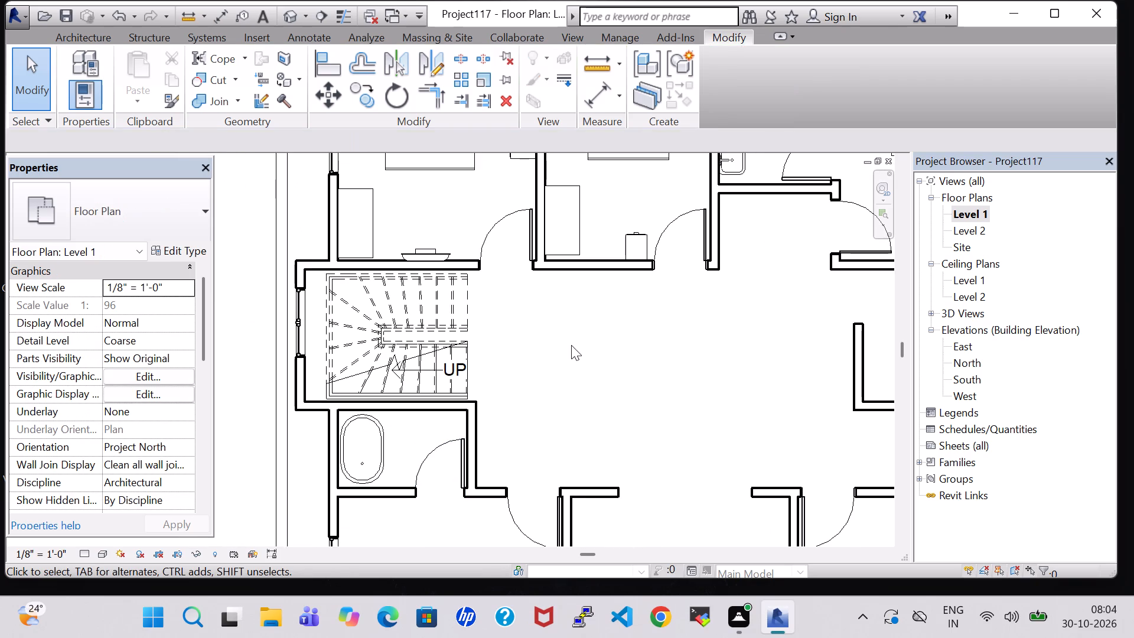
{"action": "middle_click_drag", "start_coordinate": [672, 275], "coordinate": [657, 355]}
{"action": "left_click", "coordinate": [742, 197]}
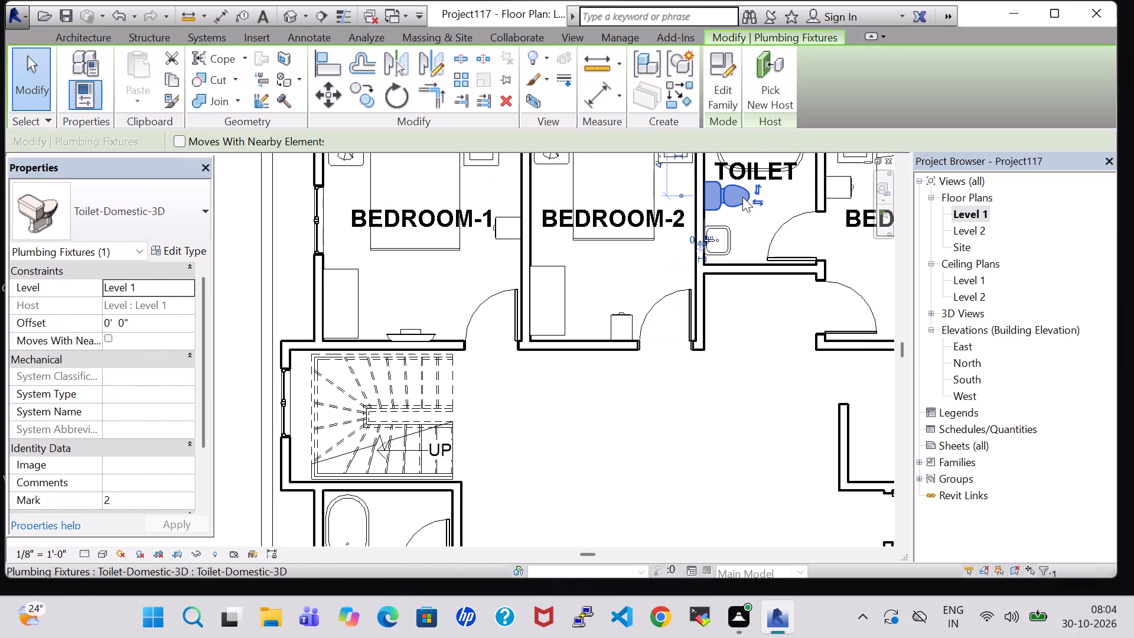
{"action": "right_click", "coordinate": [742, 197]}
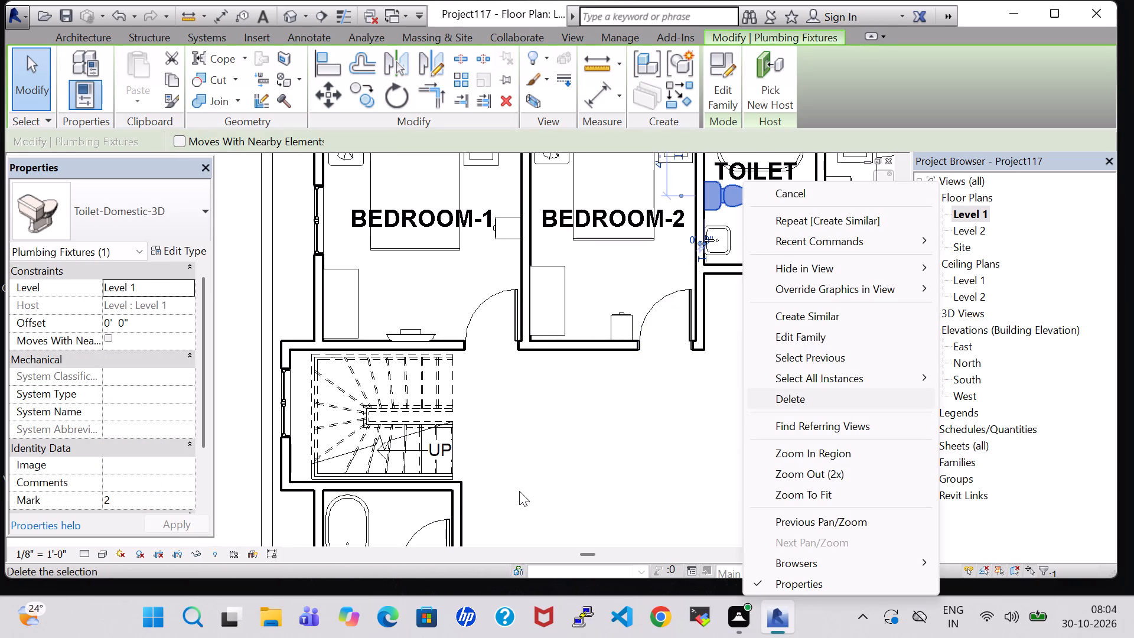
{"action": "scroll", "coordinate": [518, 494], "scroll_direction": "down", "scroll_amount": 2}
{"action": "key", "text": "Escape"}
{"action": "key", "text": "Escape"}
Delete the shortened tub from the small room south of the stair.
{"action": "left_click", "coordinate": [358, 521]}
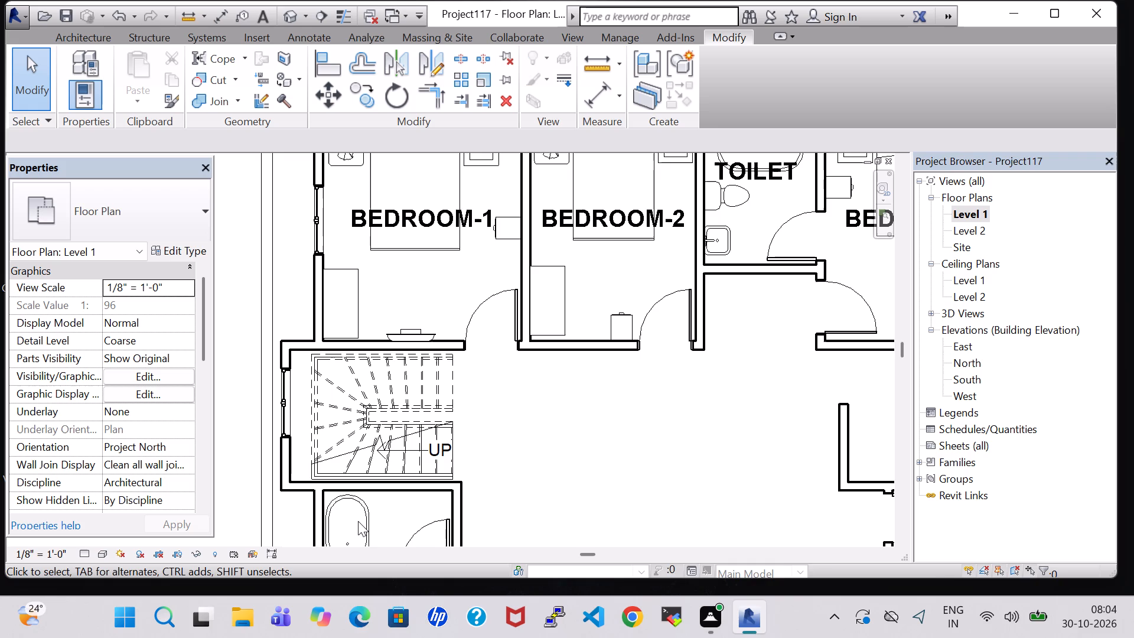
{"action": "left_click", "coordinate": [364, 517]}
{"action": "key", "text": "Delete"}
Place another Toilet-Domestic-3D in the small room south of the stair, backed against its west wall, centred about 1' 5" from the north wall.
{"action": "scroll", "coordinate": [503, 440], "scroll_direction": "down", "scroll_amount": 5}
{"action": "middle_click_drag", "start_coordinate": [503, 440], "coordinate": [459, 421]}
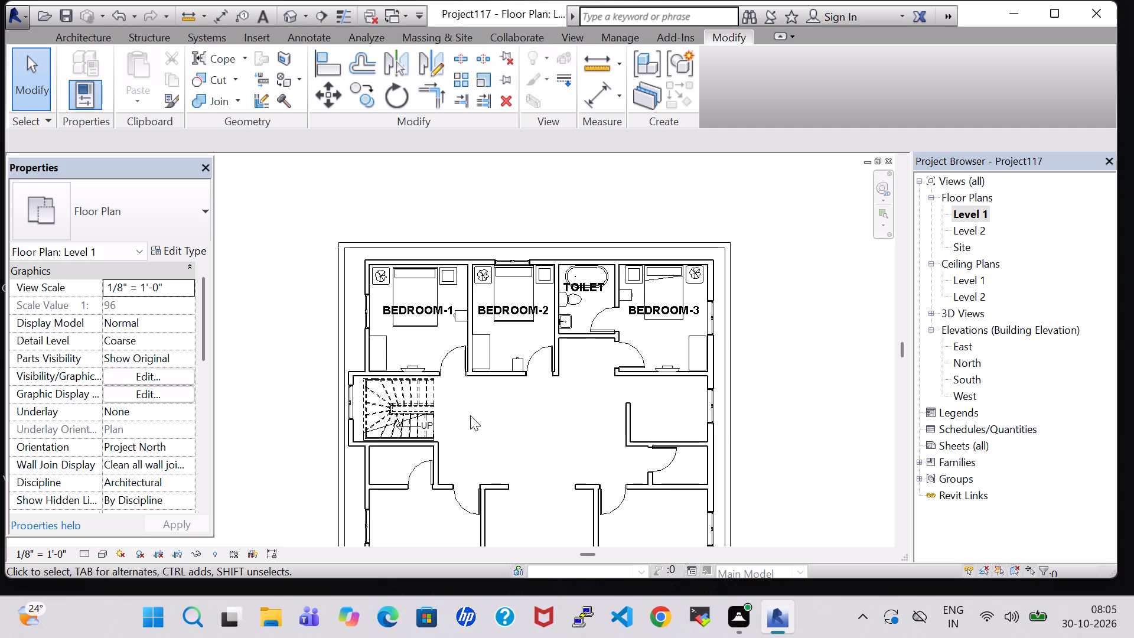
{"action": "middle_click_drag", "start_coordinate": [470, 415], "coordinate": [470, 377]}
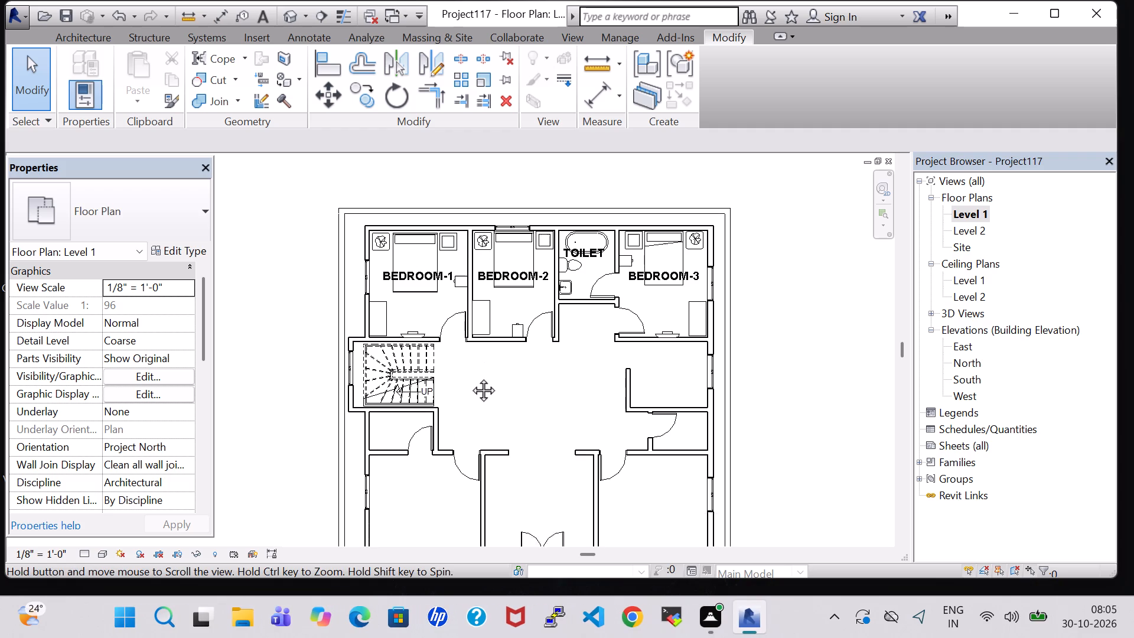
{"action": "middle_click_drag", "start_coordinate": [470, 377], "coordinate": [475, 351]}
{"action": "scroll", "coordinate": [475, 351], "scroll_direction": "up", "scroll_amount": 5}
{"action": "middle_click_drag", "start_coordinate": [475, 372], "coordinate": [555, 285]}
{"action": "scroll", "coordinate": [555, 285], "scroll_direction": "down", "scroll_amount": 5}
{"action": "middle_click_drag", "start_coordinate": [584, 283], "coordinate": [551, 419]}
{"action": "left_click", "coordinate": [624, 297]}
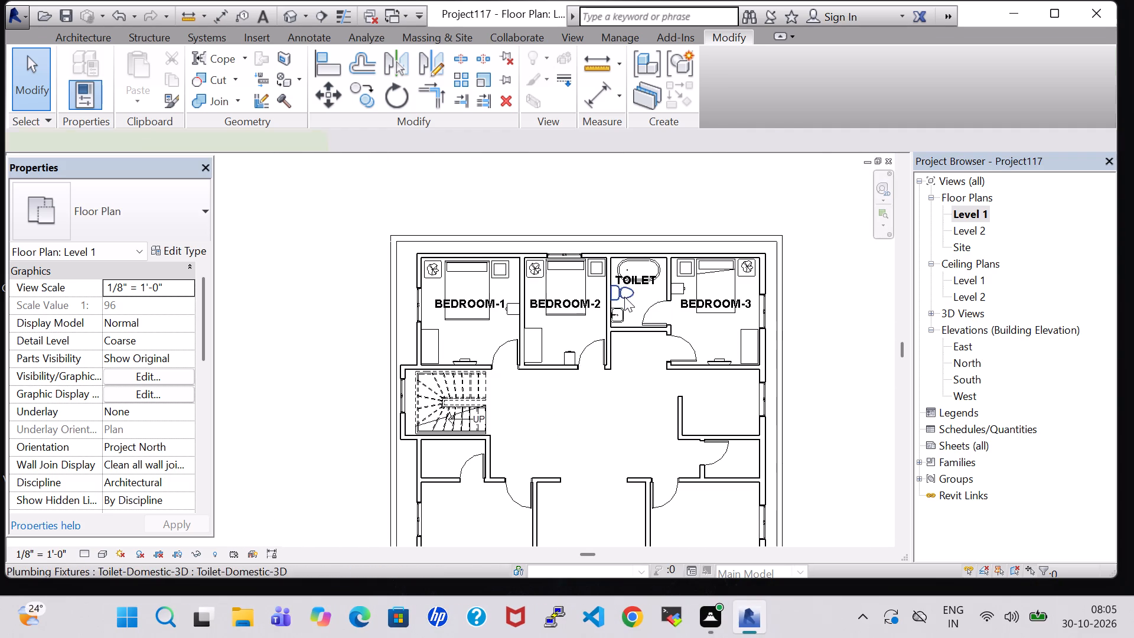
{"action": "right_click", "coordinate": [624, 297]}
{"action": "left_click", "coordinate": [685, 320]}
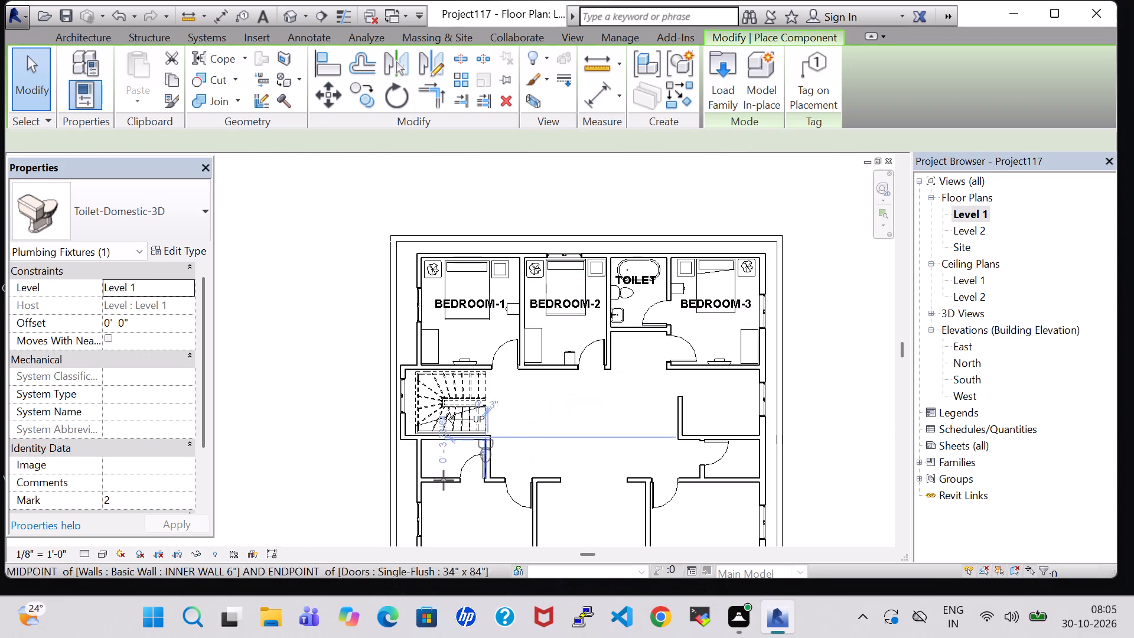
{"action": "scroll", "coordinate": [425, 486], "scroll_direction": "up", "scroll_amount": 7}
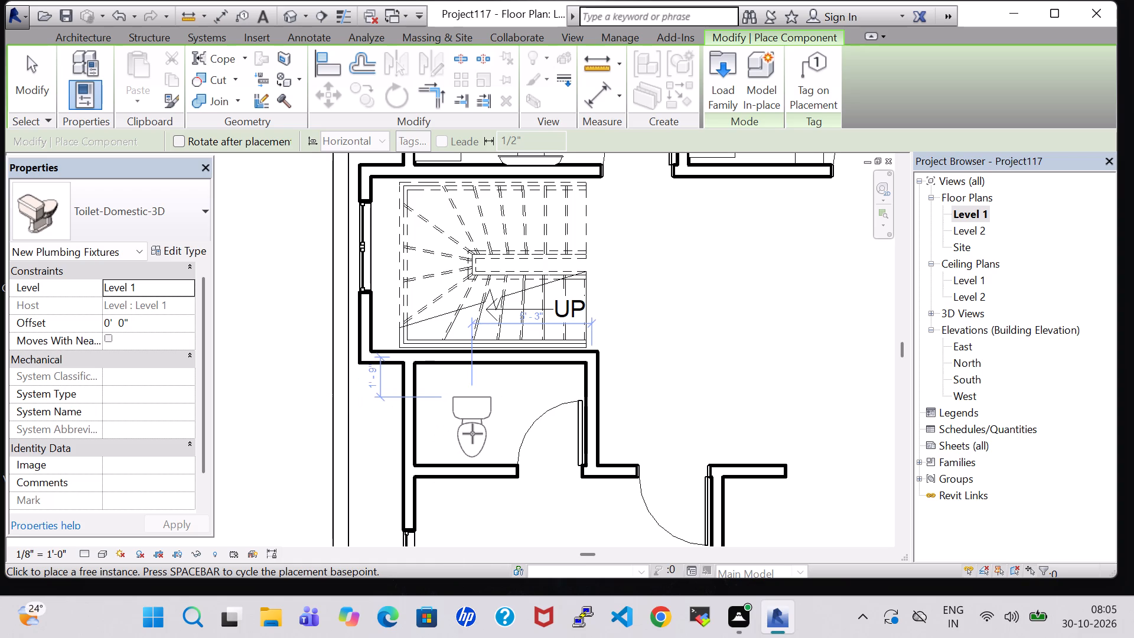
{"action": "key", "text": "space"}
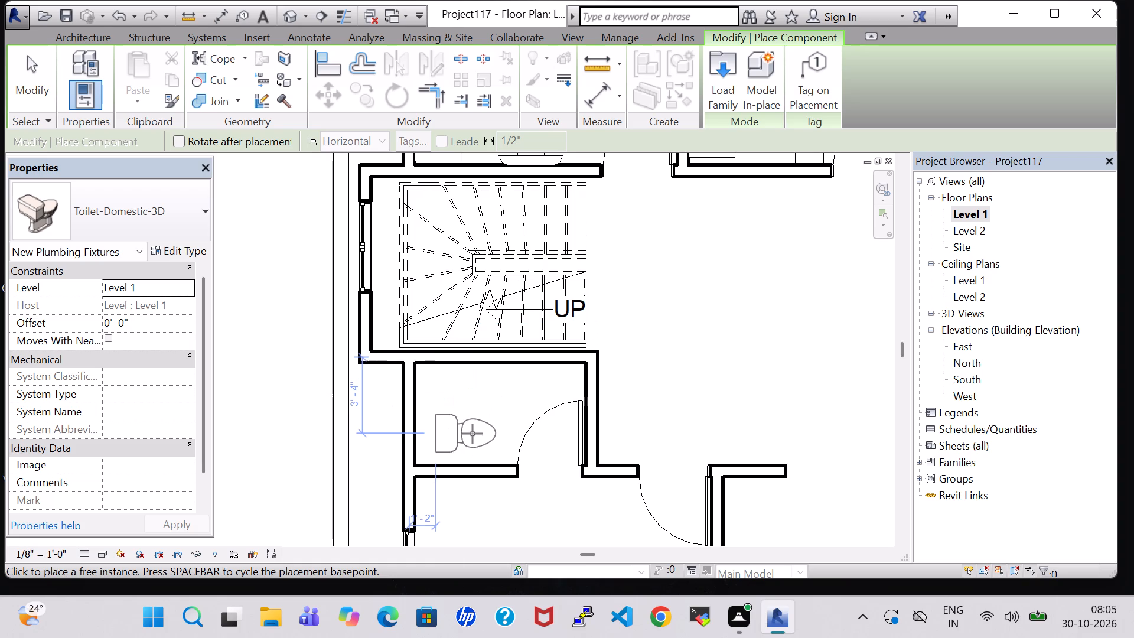
{"action": "scroll", "coordinate": [472, 434], "scroll_direction": "up", "scroll_amount": 4}
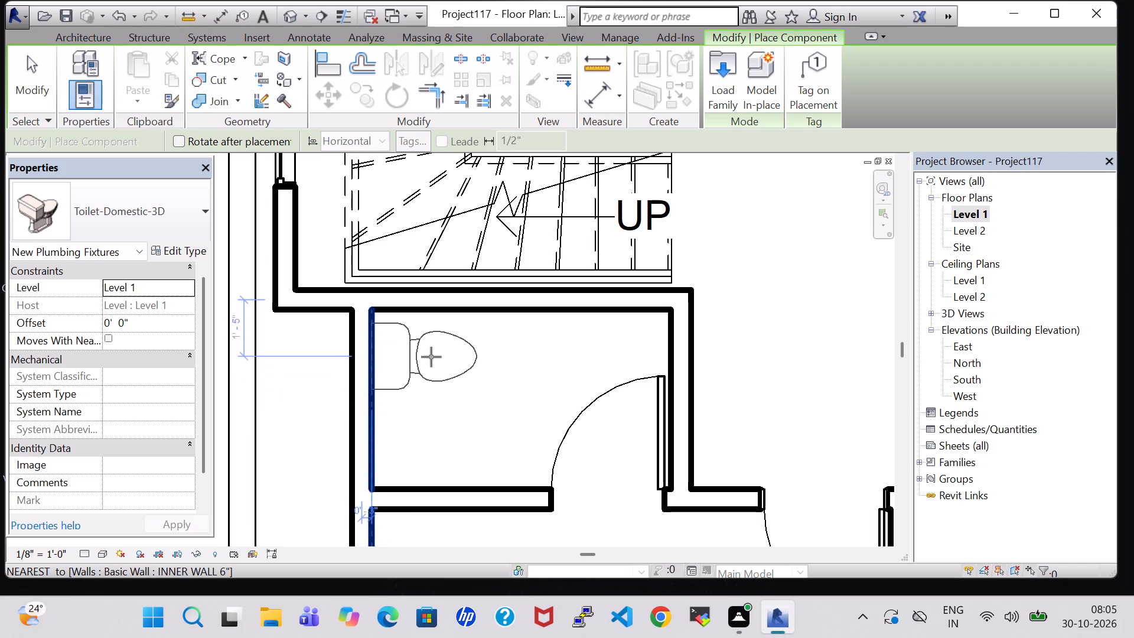
{"action": "left_click", "coordinate": [431, 357]}
{"action": "key", "text": "Escape"}
{"action": "key", "text": "Escape"}
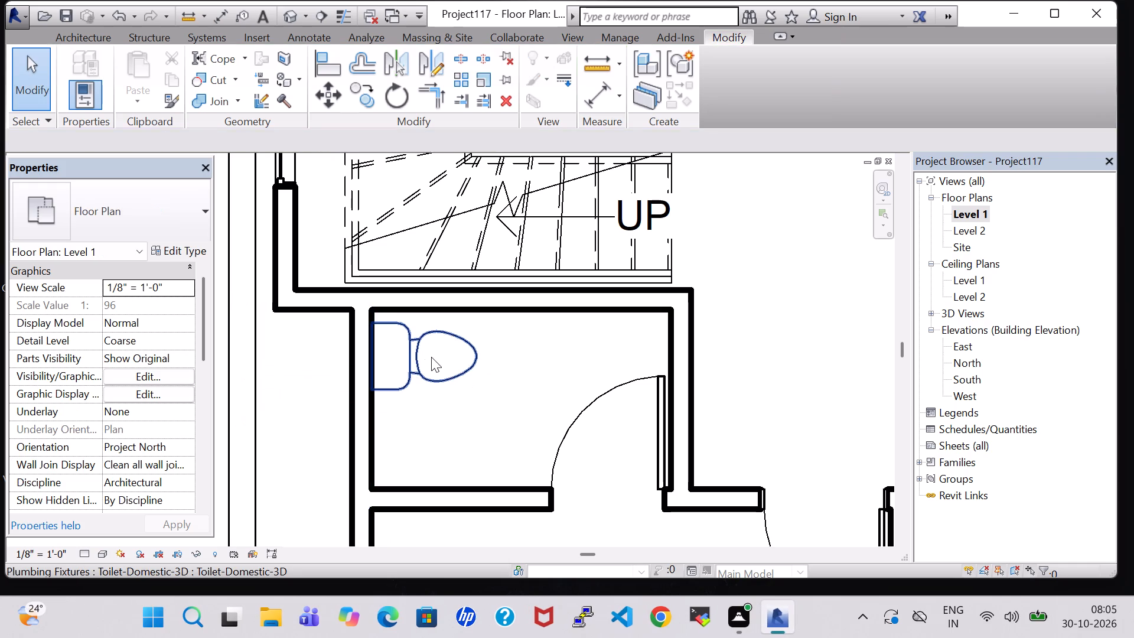
Place another 20" x 18" Sink Vanity-Square in the small room south of the stair, rotated to back onto its south wall just west of the door.
{"action": "scroll", "coordinate": [431, 357], "scroll_direction": "down", "scroll_amount": 6}
{"action": "middle_click_drag", "start_coordinate": [618, 319], "coordinate": [611, 349]}
{"action": "scroll", "coordinate": [565, 428], "scroll_direction": "down", "scroll_amount": 4}
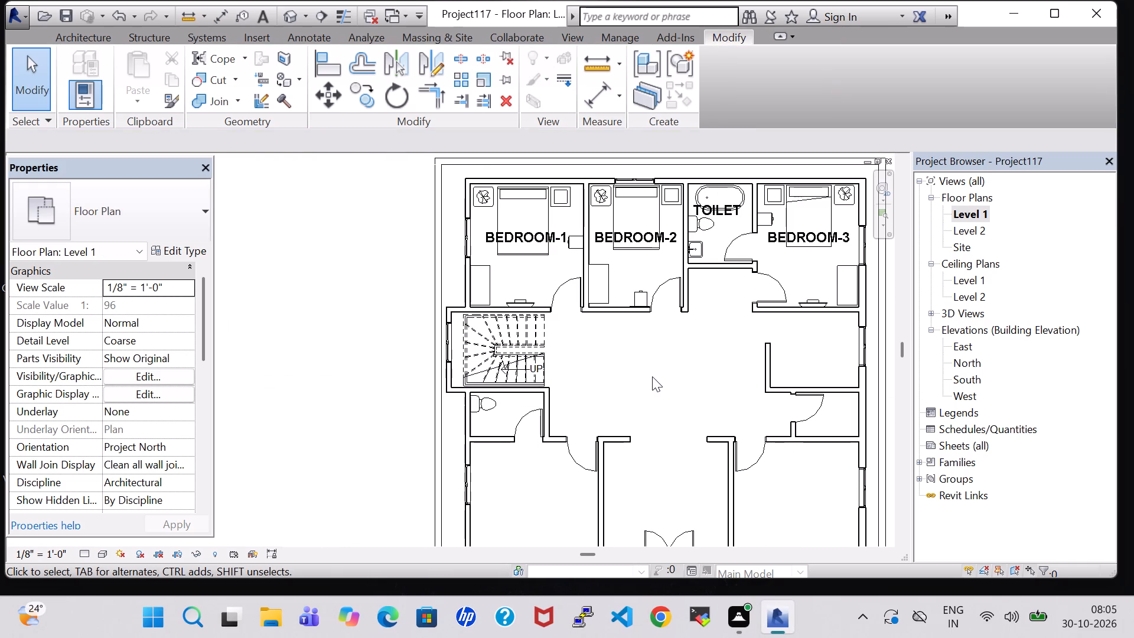
{"action": "left_click", "coordinate": [701, 255]}
{"action": "right_click", "coordinate": [701, 255]}
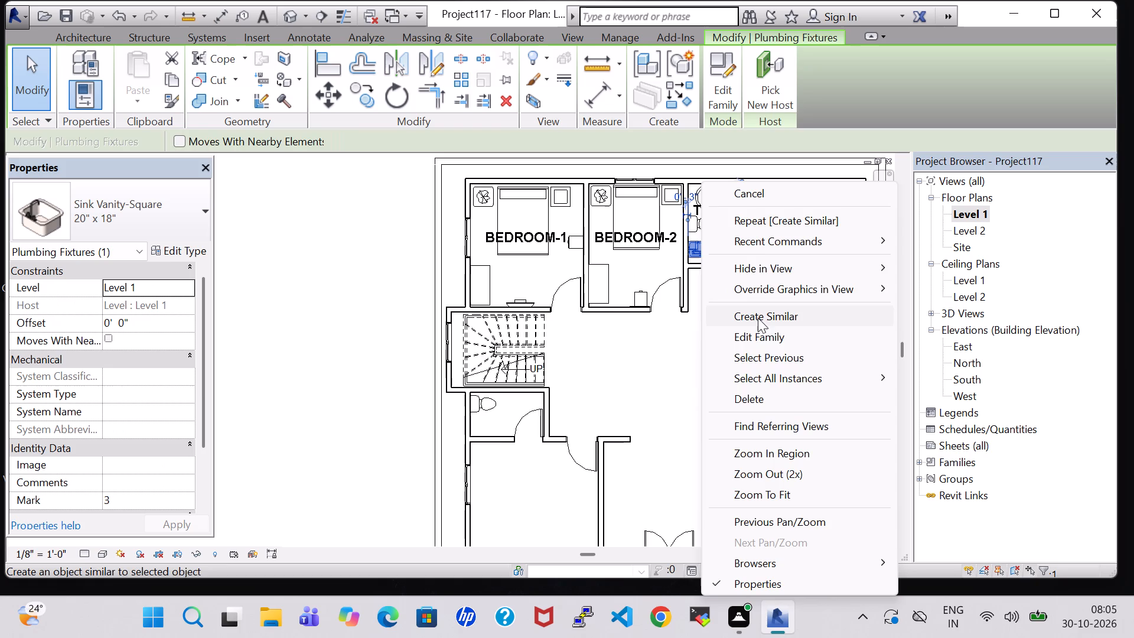
{"action": "left_click", "coordinate": [761, 320]}
{"action": "scroll", "coordinate": [514, 406], "scroll_direction": "up", "scroll_amount": 7}
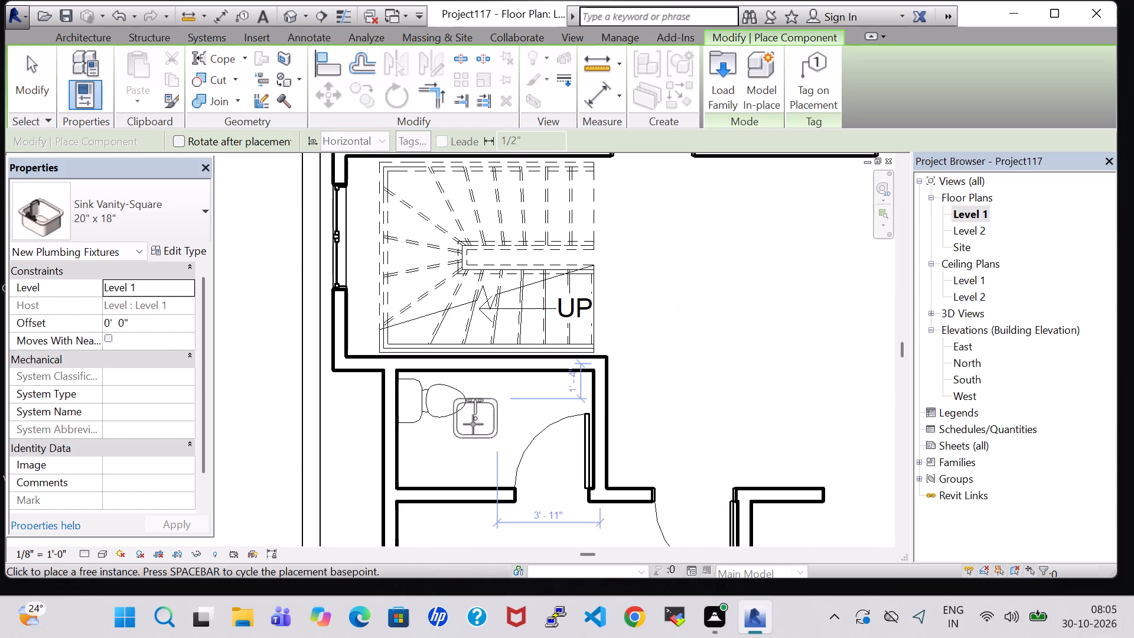
{"action": "key", "text": "space"}
{"action": "key", "text": "space"}
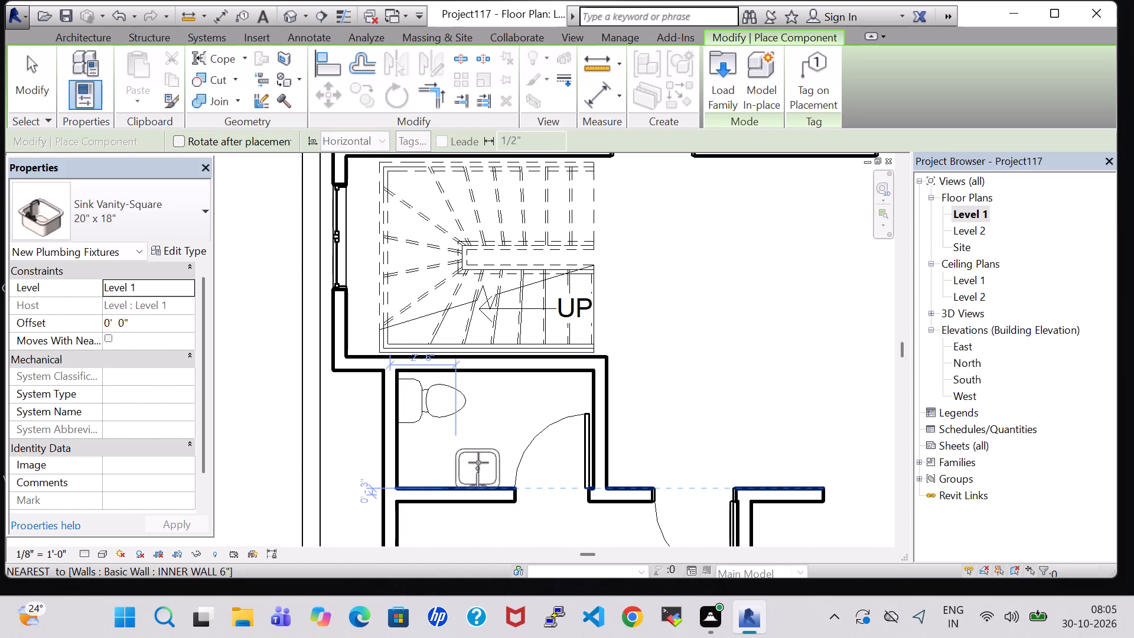
{"action": "scroll", "coordinate": [478, 464], "scroll_direction": "up", "scroll_amount": 6}
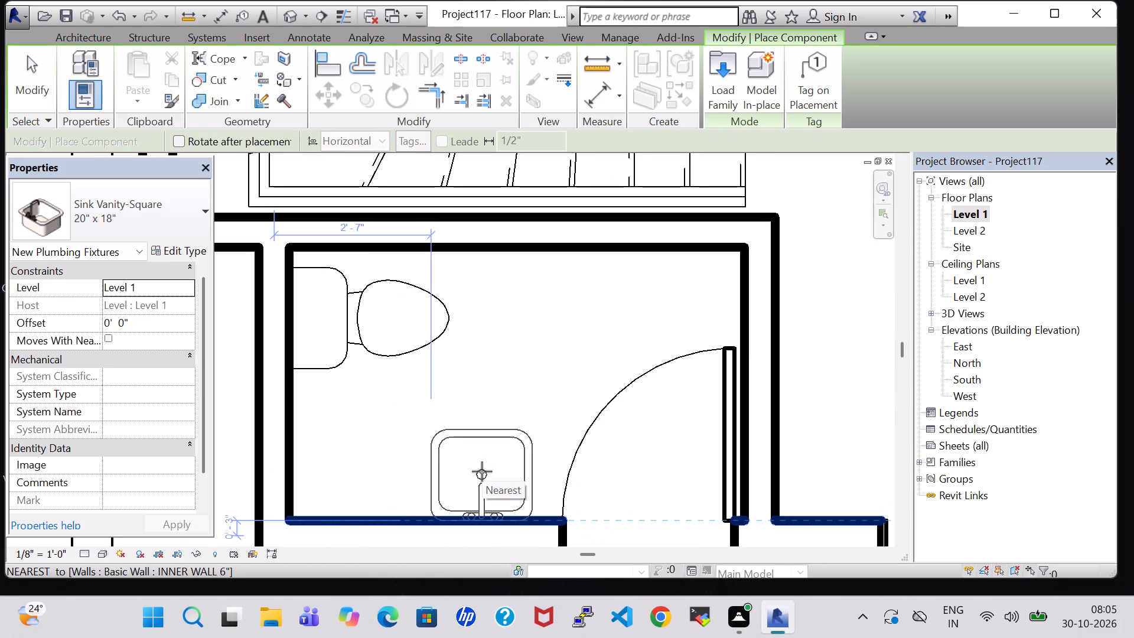
{"action": "left_click", "coordinate": [488, 471]}
{"action": "key", "text": "Escape"}
{"action": "key", "text": "Escape"}
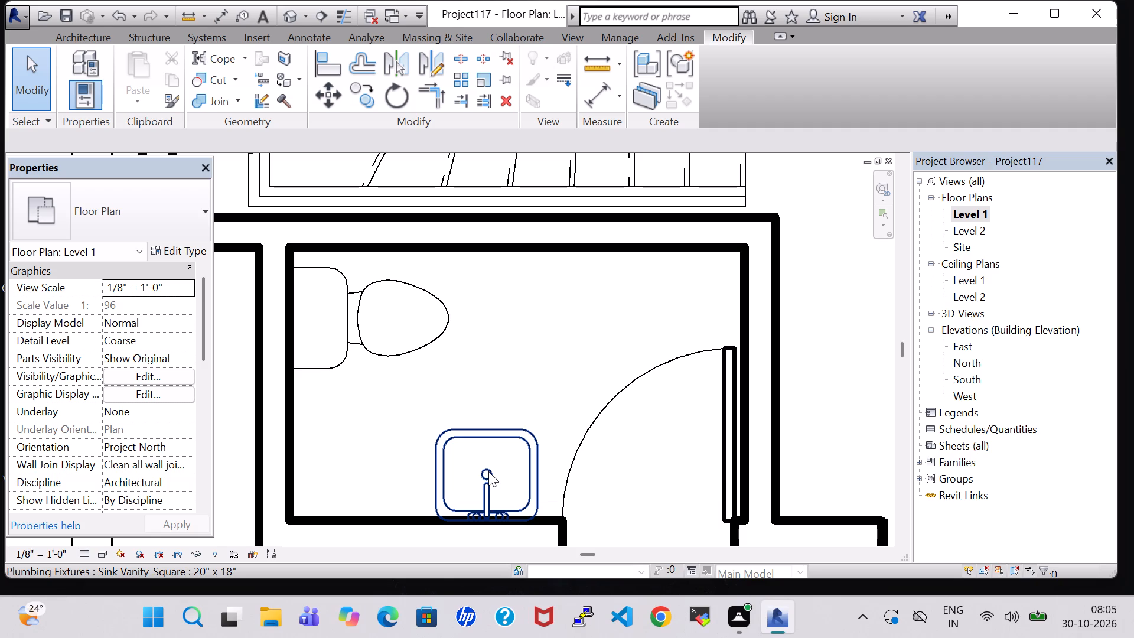
{"action": "left_click", "coordinate": [562, 340]}
{"action": "key", "text": "Escape"}
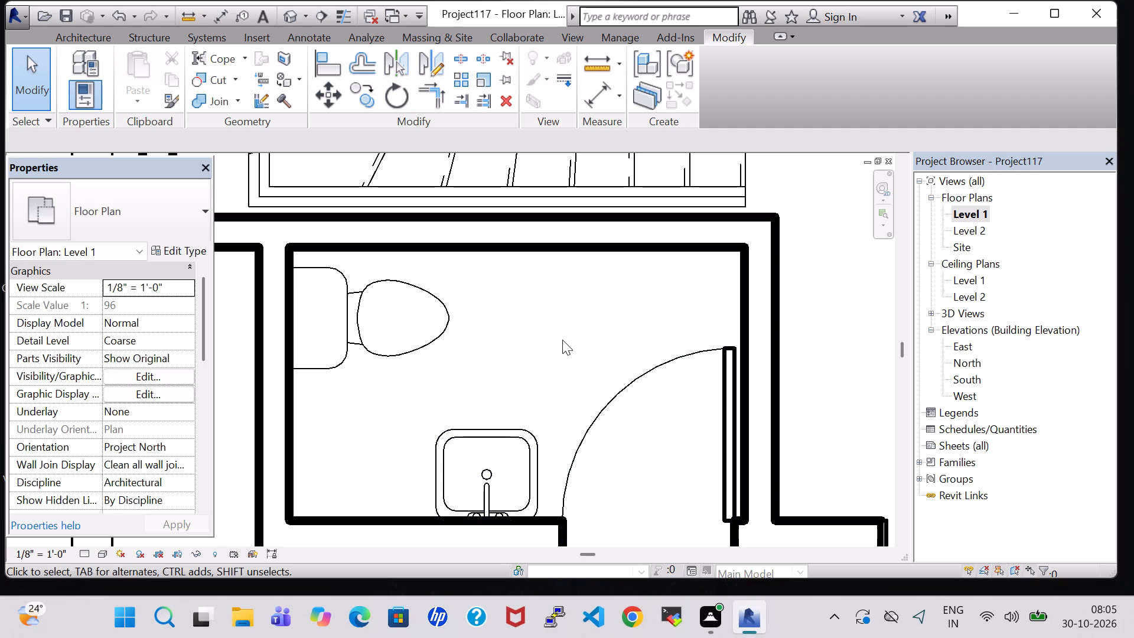
Place another 24" x 48" Mirror-Ellipse on the small room's south wall, centred behind the new sink.
{"action": "scroll", "coordinate": [526, 338], "scroll_direction": "down", "scroll_amount": 6}
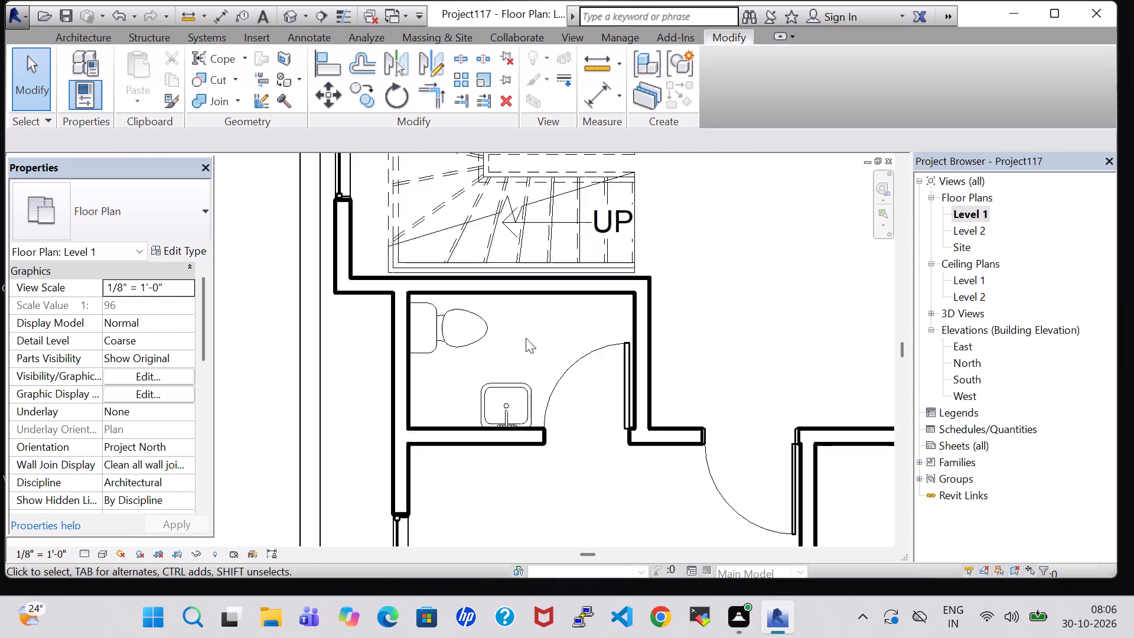
{"action": "scroll", "coordinate": [526, 338], "scroll_direction": "down", "scroll_amount": 1}
{"action": "middle_click_drag", "start_coordinate": [639, 261], "coordinate": [641, 280]}
{"action": "middle_click_drag", "start_coordinate": [641, 283], "coordinate": [603, 421]}
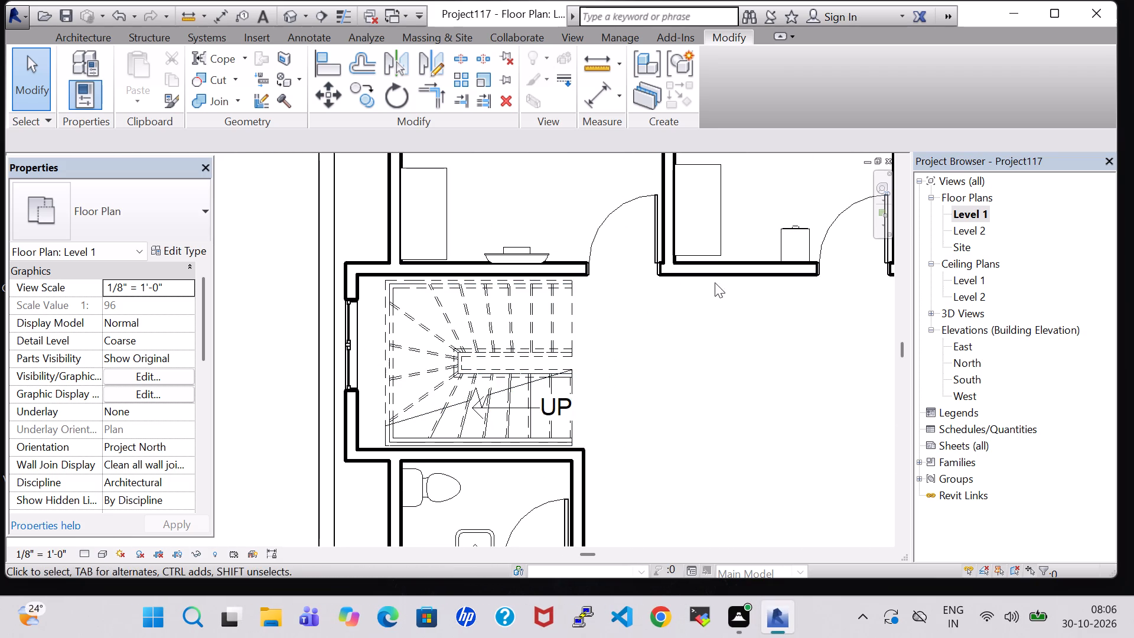
{"action": "middle_click_drag", "start_coordinate": [718, 282], "coordinate": [672, 404]}
{"action": "left_click", "coordinate": [747, 383]}
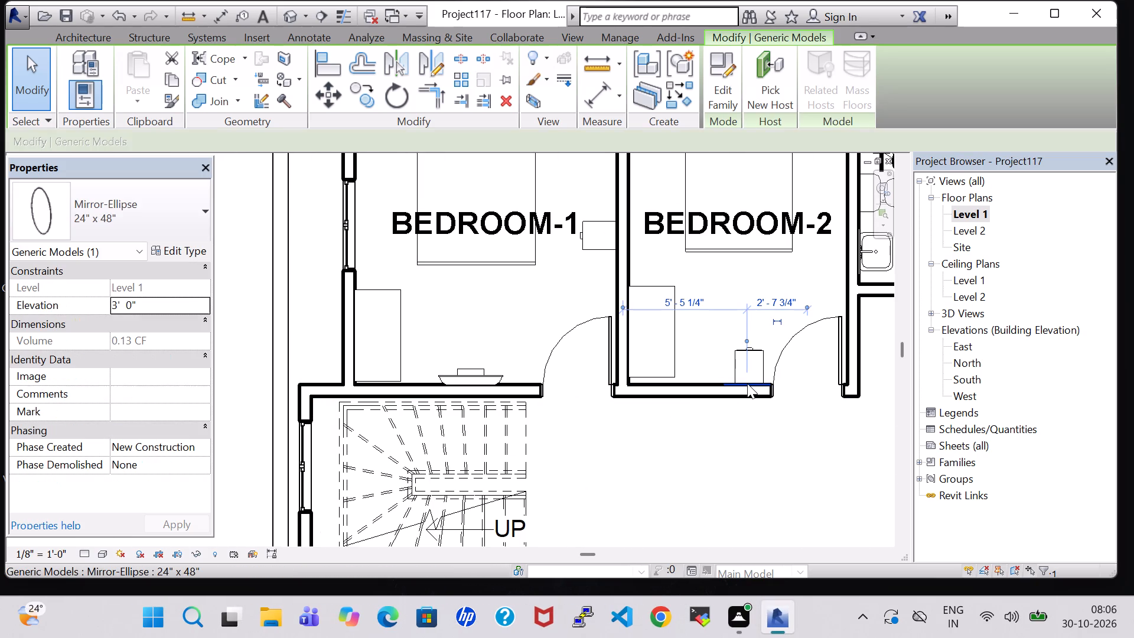
{"action": "right_click", "coordinate": [747, 383]}
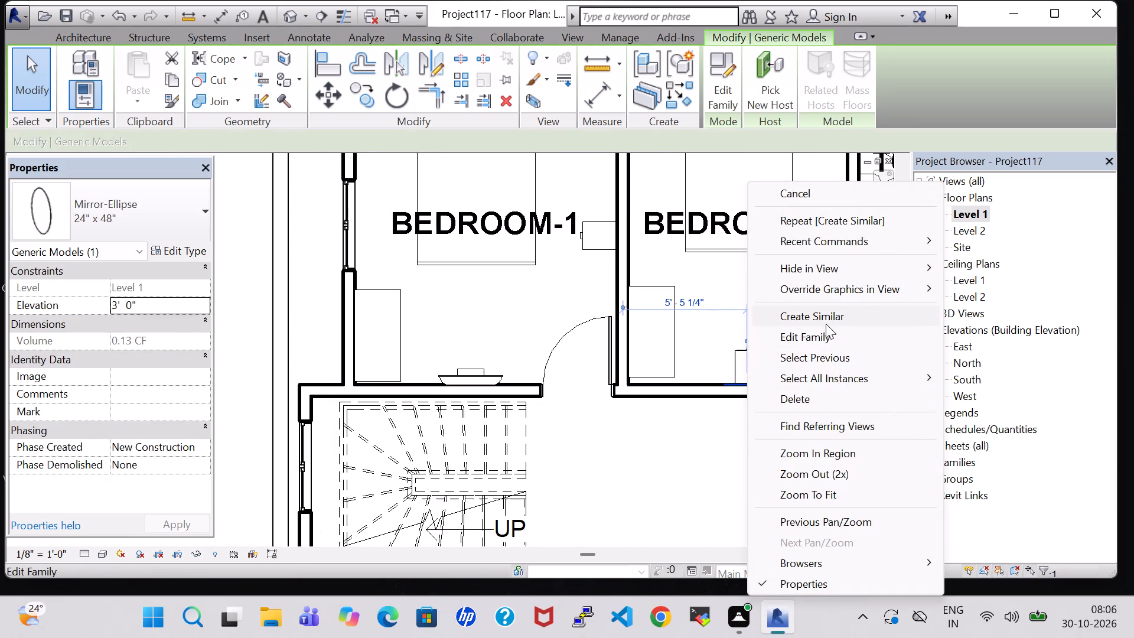
{"action": "left_click", "coordinate": [826, 321]}
{"action": "middle_click_drag", "start_coordinate": [643, 455], "coordinate": [674, 252]}
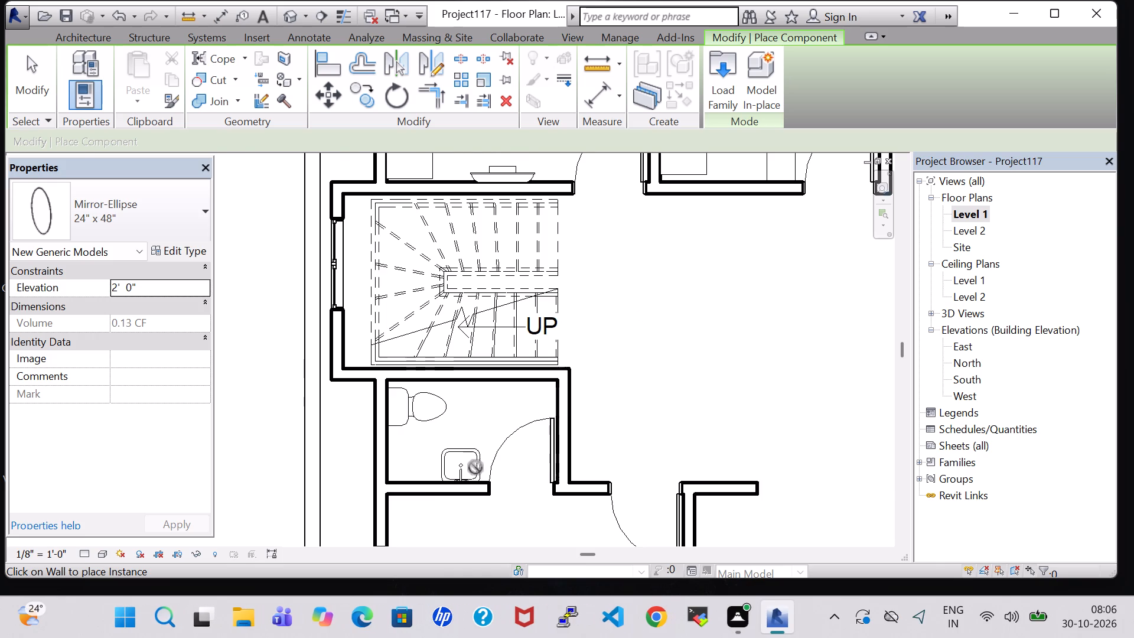
{"action": "scroll", "coordinate": [473, 472], "scroll_direction": "up", "scroll_amount": 7}
{"action": "middle_click_drag", "start_coordinate": [473, 472], "coordinate": [488, 376]}
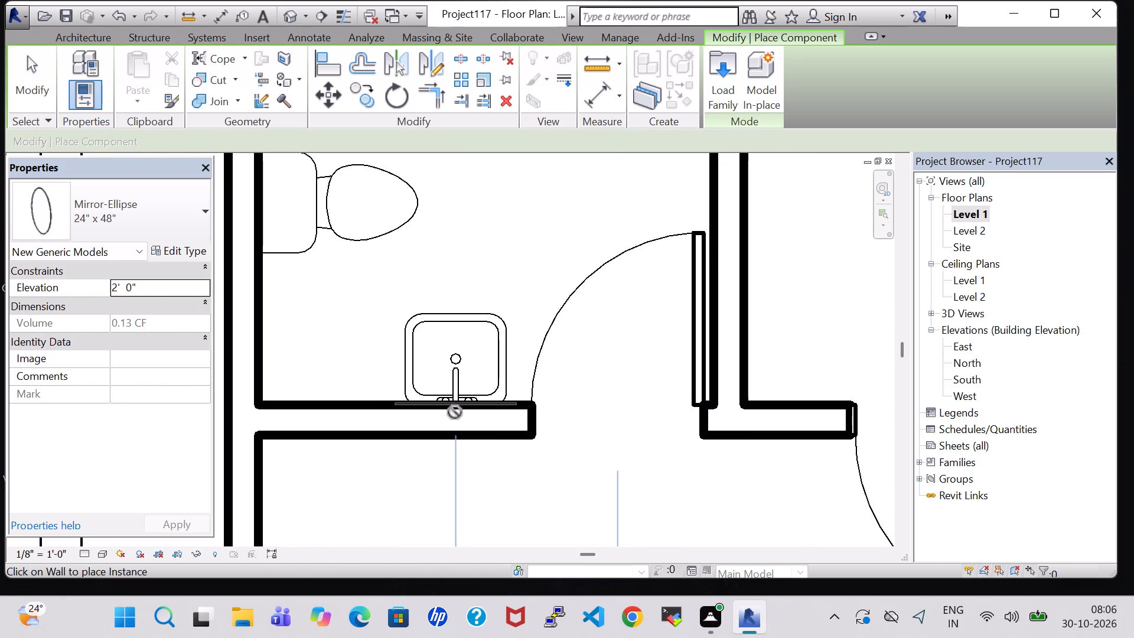
{"action": "left_click", "coordinate": [455, 412]}
{"action": "key", "text": "Escape"}
{"action": "key", "text": "Escape"}
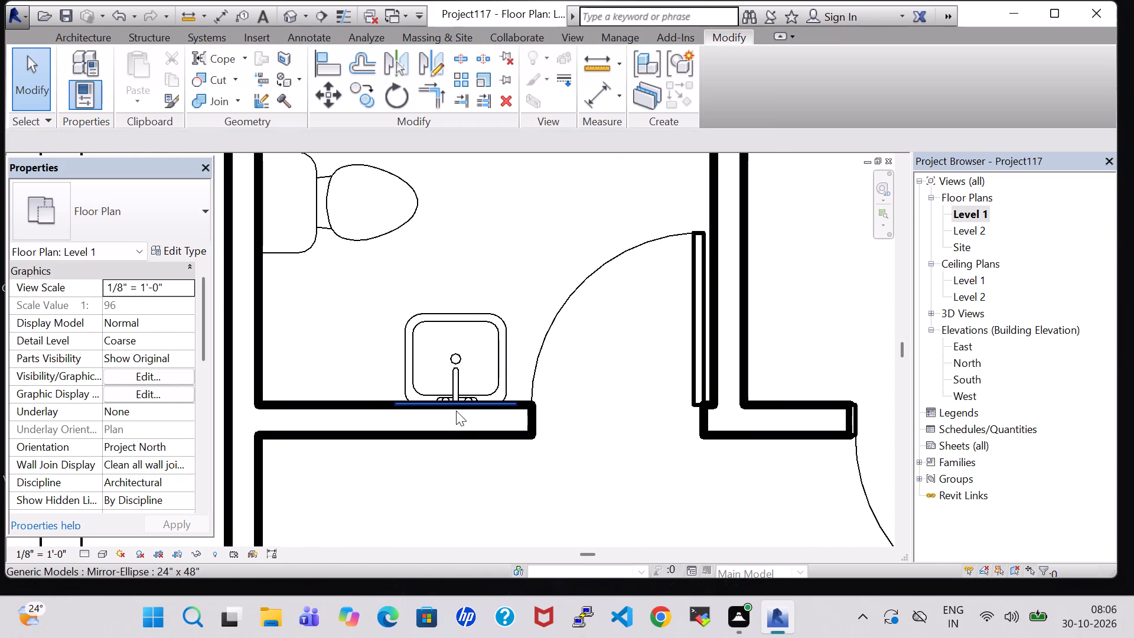
Set the new mirror's elevation to 3' 0".
{"action": "left_click", "coordinate": [456, 405]}
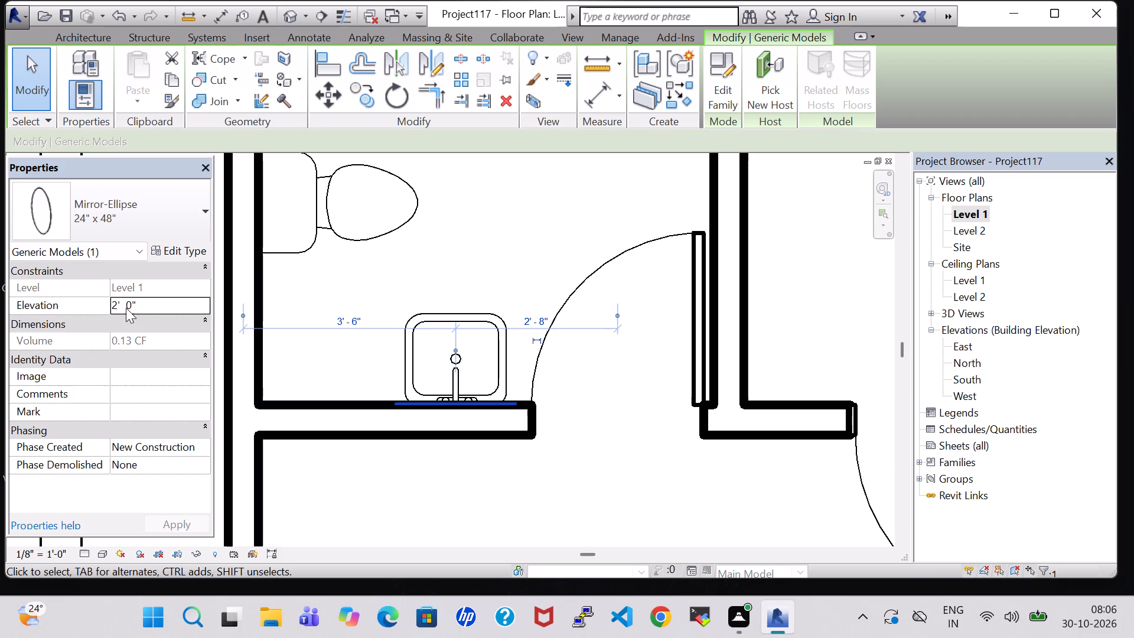
{"action": "left_click", "coordinate": [118, 307]}
{"action": "key", "text": "BackSpace"}
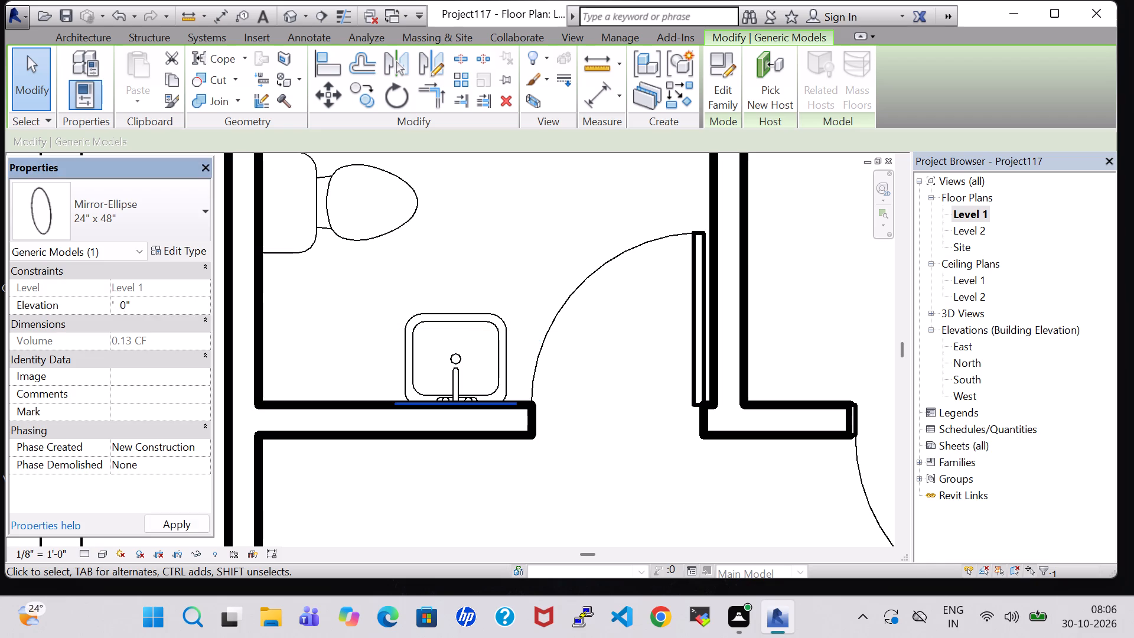
{"action": "key", "text": "3"}
{"action": "left_click", "coordinate": [178, 523]}
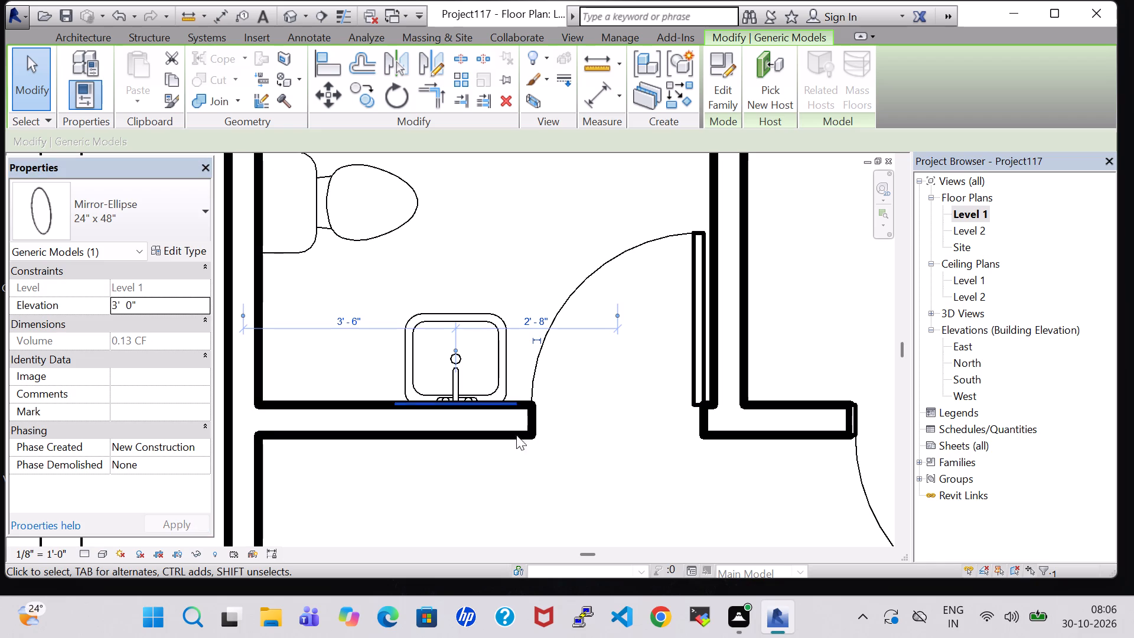
{"action": "left_click", "coordinate": [605, 409]}
{"action": "left_click", "coordinate": [606, 457]}
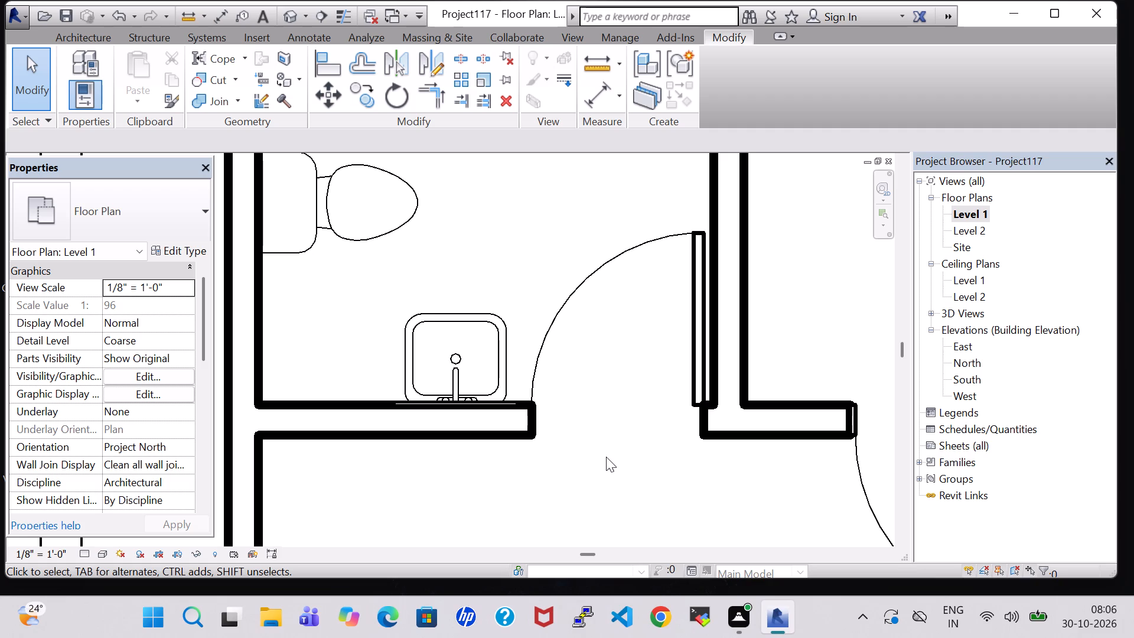
{"action": "left_click", "coordinate": [529, 201]}
In the 3D view, place another Floor Drain - Round on the Level 1 work plane by the small room's north wall, about 4' 5" from its east wall.
{"action": "scroll", "coordinate": [529, 201], "scroll_direction": "down", "scroll_amount": 2}
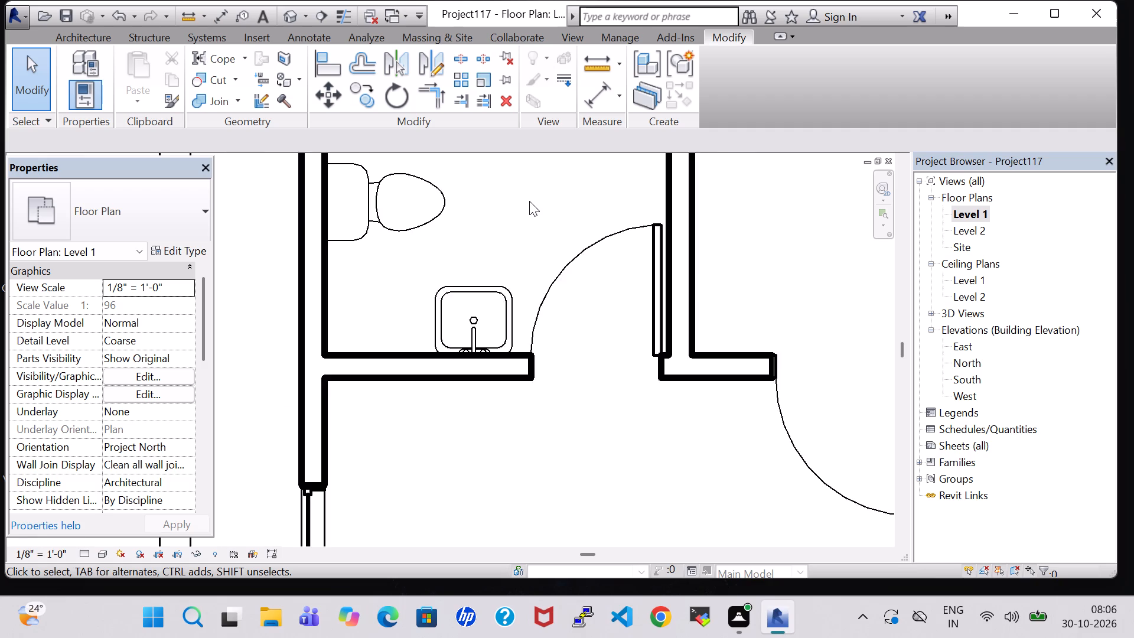
{"action": "scroll", "coordinate": [529, 201], "scroll_direction": "down", "scroll_amount": 4}
{"action": "left_click", "coordinate": [296, 12]}
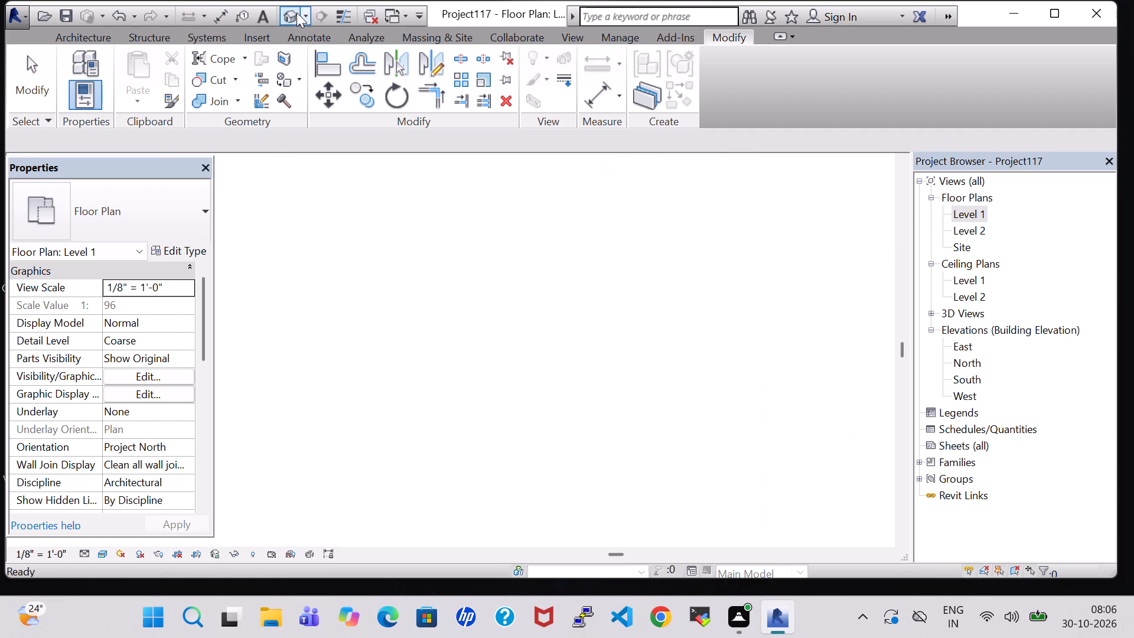
{"action": "left_click", "coordinate": [672, 274]}
{"action": "right_click", "coordinate": [672, 274]}
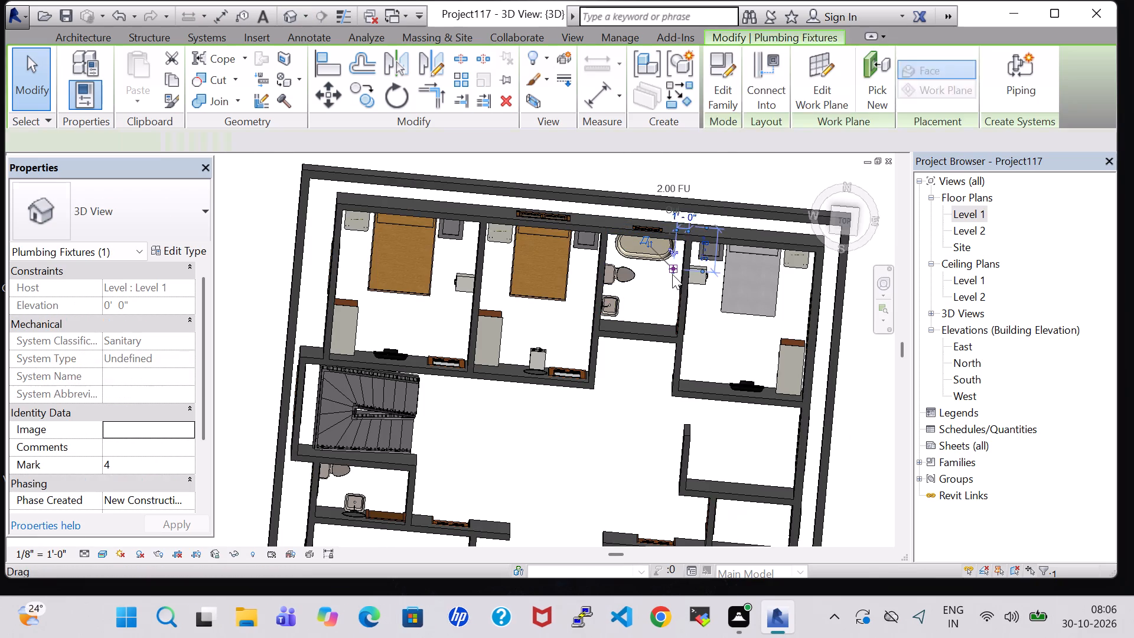
{"action": "left_click", "coordinate": [737, 312]}
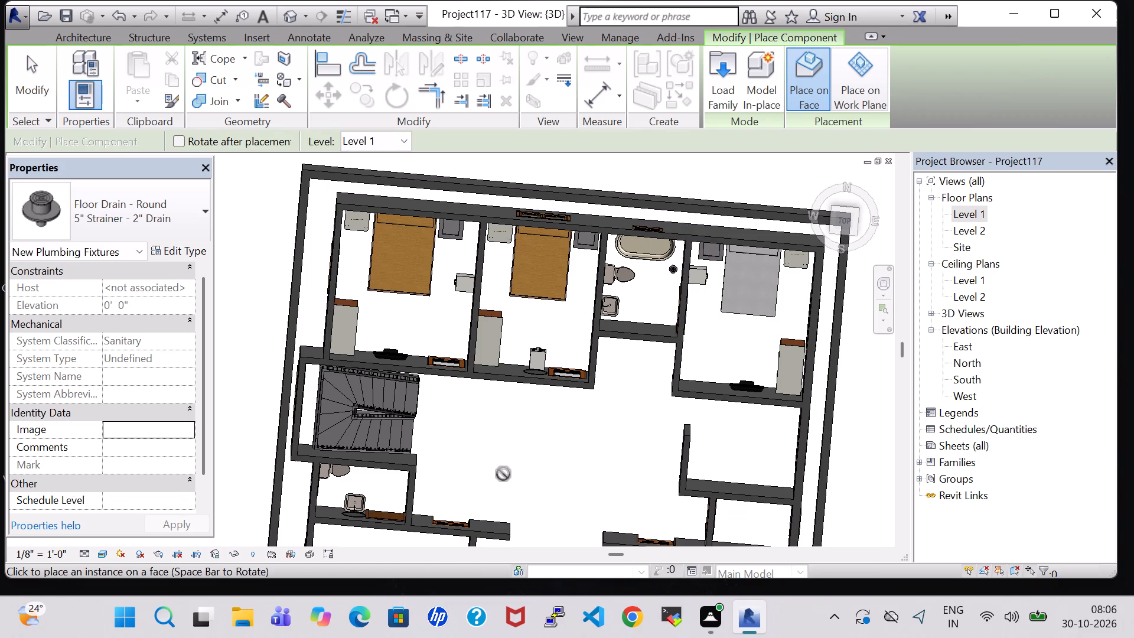
{"action": "middle_click_drag", "start_coordinate": [488, 479], "coordinate": [485, 440], "text": "shift"}
{"action": "left_click", "coordinate": [853, 100]}
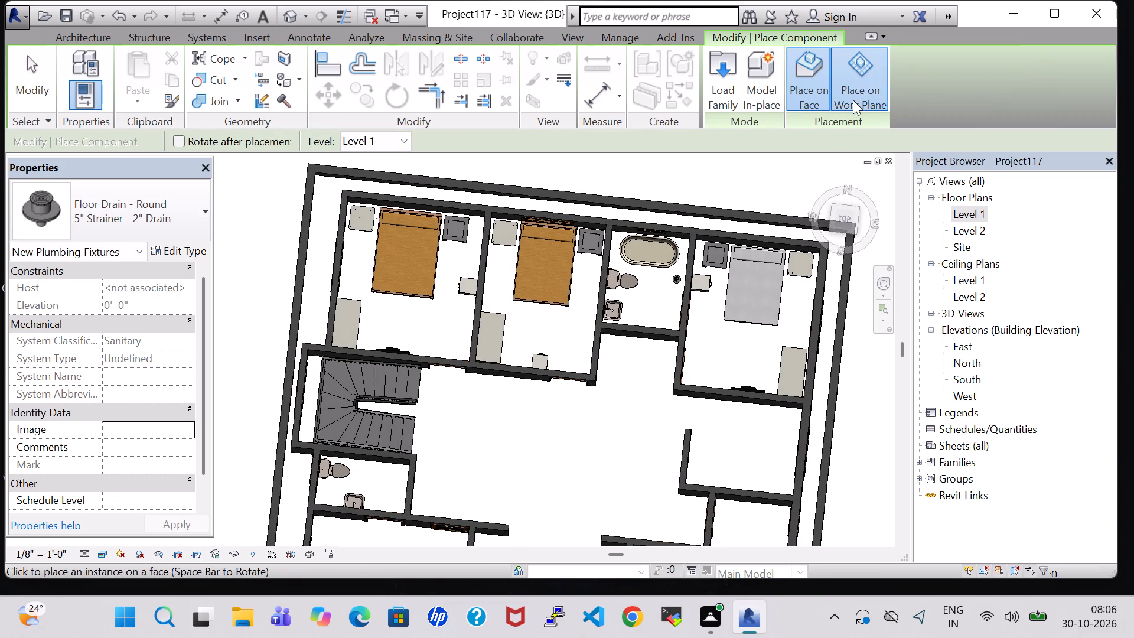
{"action": "scroll", "coordinate": [398, 471], "scroll_direction": "up", "scroll_amount": 6}
{"action": "middle_click_drag", "start_coordinate": [366, 513], "coordinate": [412, 435]}
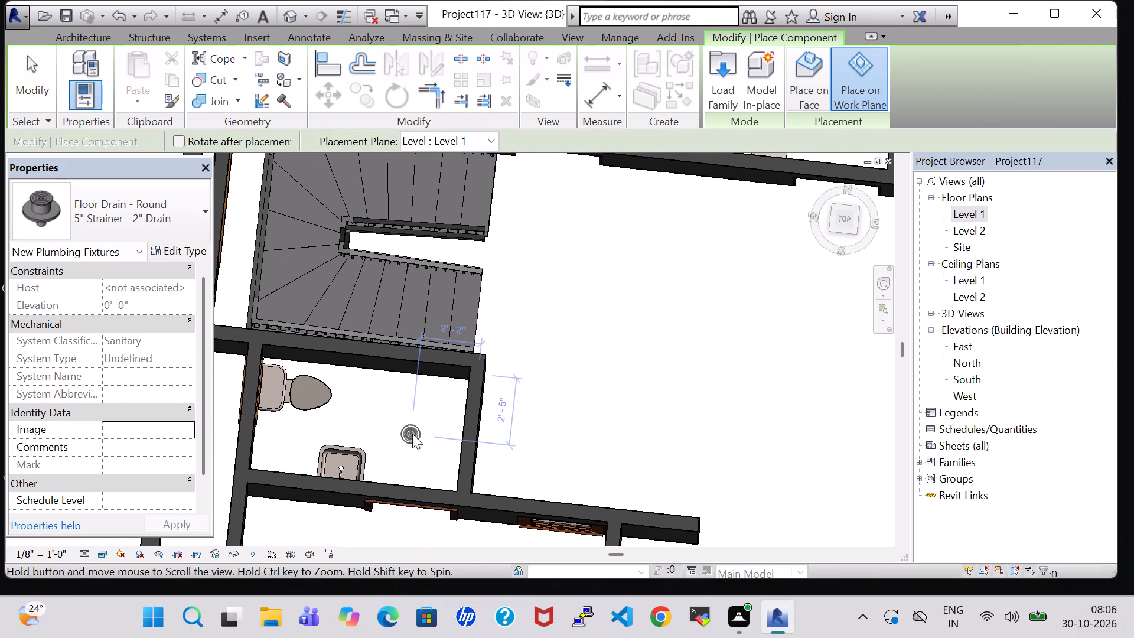
{"action": "left_click", "coordinate": [356, 382]}
{"action": "key", "text": "Escape"}
{"action": "key", "text": "Escape"}
Nudge the small room's toilet four increments south, away from the north wall.
{"action": "left_click", "coordinate": [316, 390]}
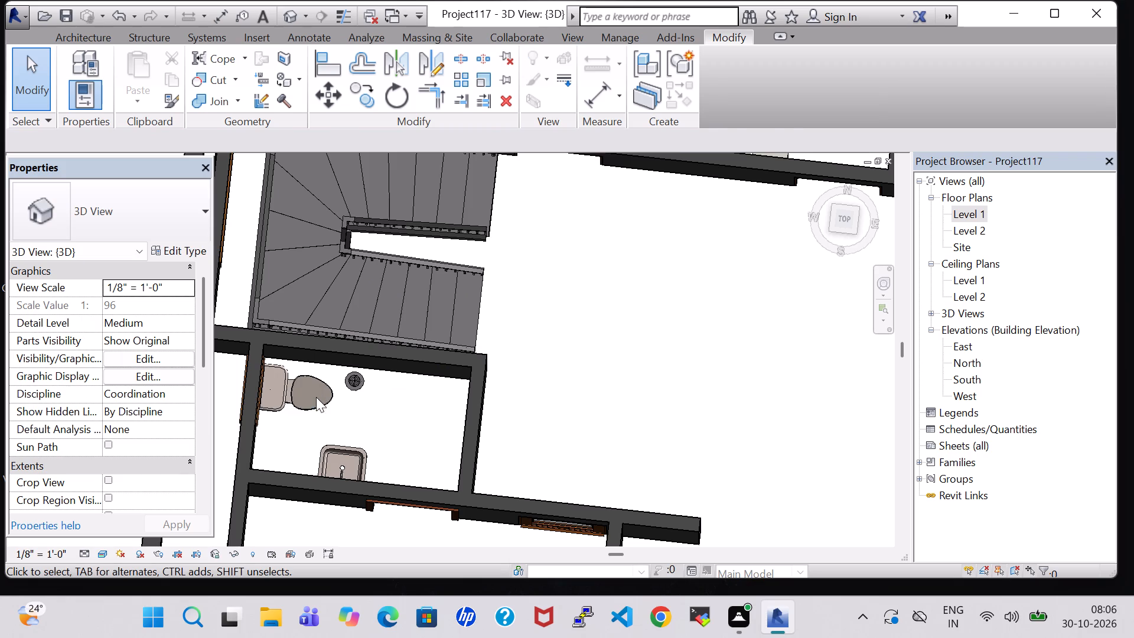
{"action": "left_click", "coordinate": [316, 403]}
{"action": "key", "text": "Down"}
{"action": "key", "text": "Down"}
{"action": "key", "text": "Down"}
{"action": "key", "text": "Down"}
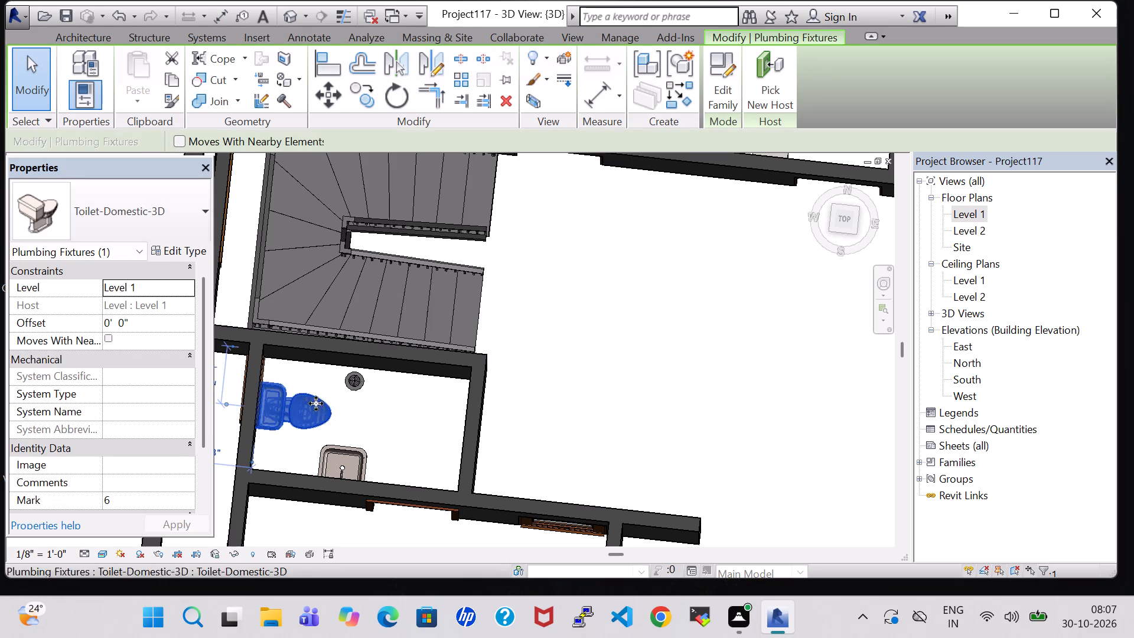
{"action": "left_click", "coordinate": [510, 396]}
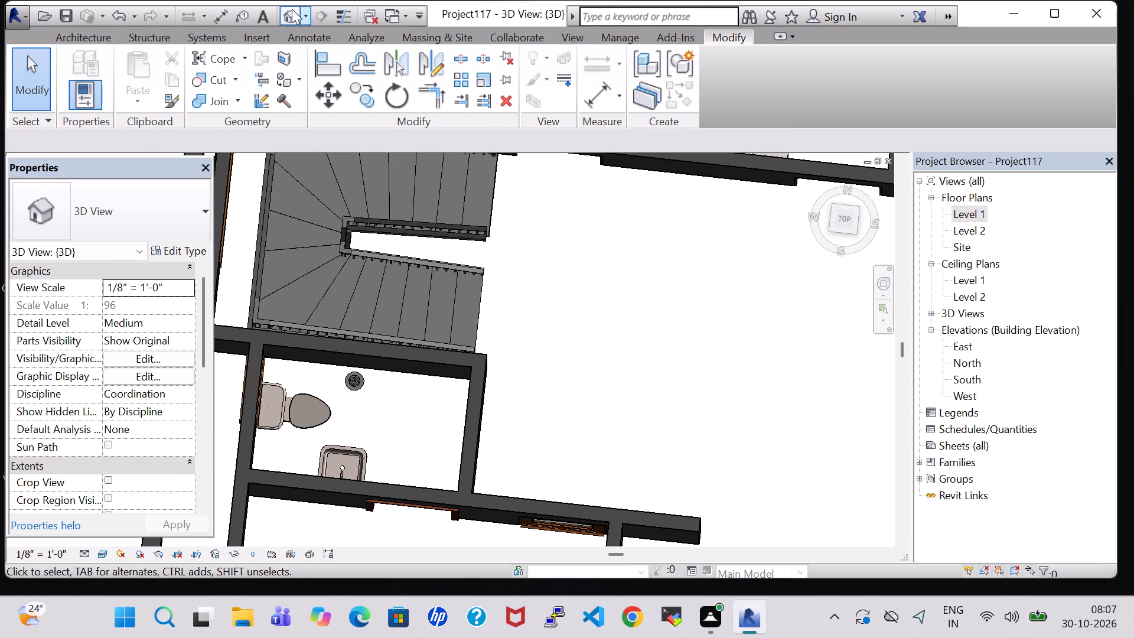
Nudge the small room's elliptical mirror four increments west along its wall, away from the door.
{"action": "middle_click_drag", "start_coordinate": [656, 311], "coordinate": [592, 321], "text": "shift"}
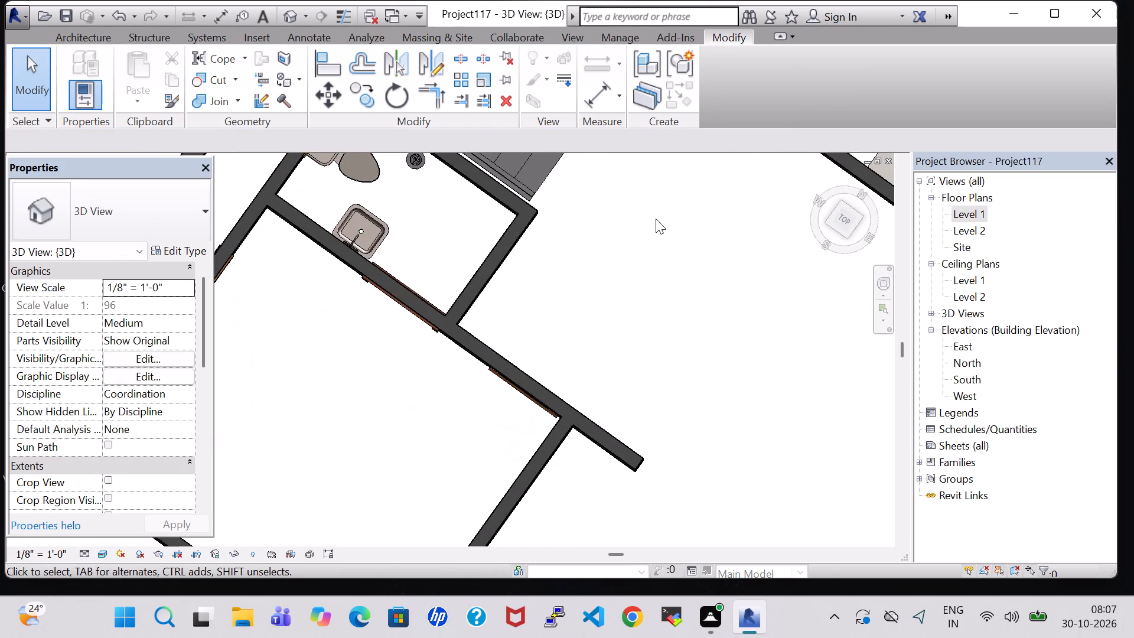
{"action": "middle_click_drag", "start_coordinate": [657, 219], "coordinate": [490, 339]}
{"action": "middle_click_drag", "start_coordinate": [490, 339], "coordinate": [409, 342], "text": "shift"}
{"action": "middle_click_drag", "start_coordinate": [639, 295], "coordinate": [541, 275], "text": "shift"}
{"action": "middle_click_drag", "start_coordinate": [726, 275], "coordinate": [431, 480]}
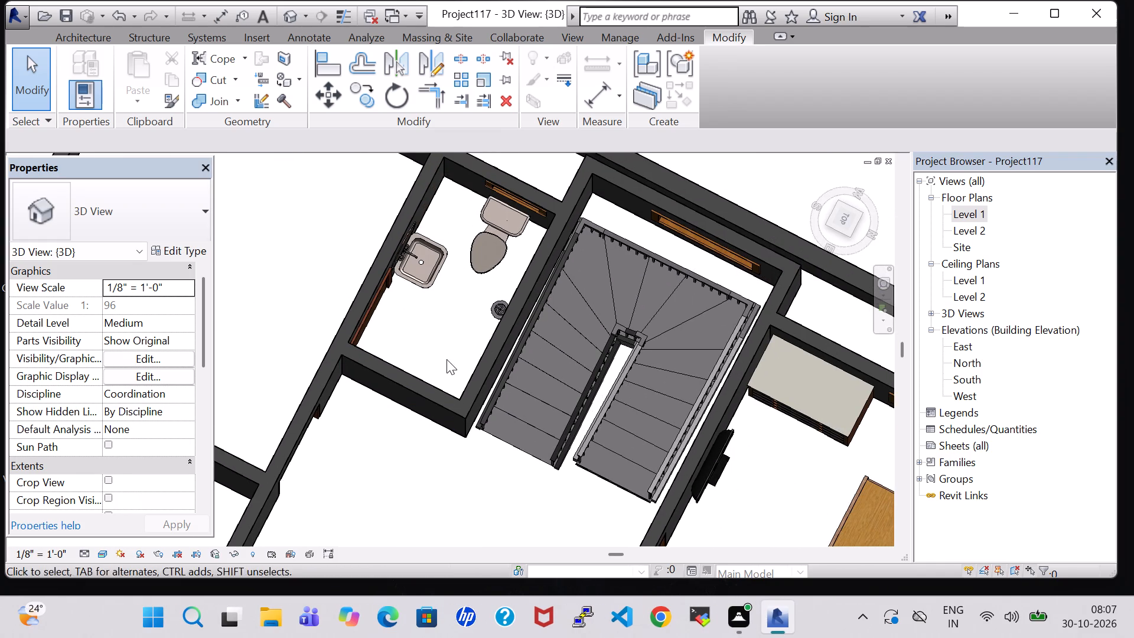
{"action": "middle_click_drag", "start_coordinate": [447, 359], "coordinate": [408, 273], "text": "shift"}
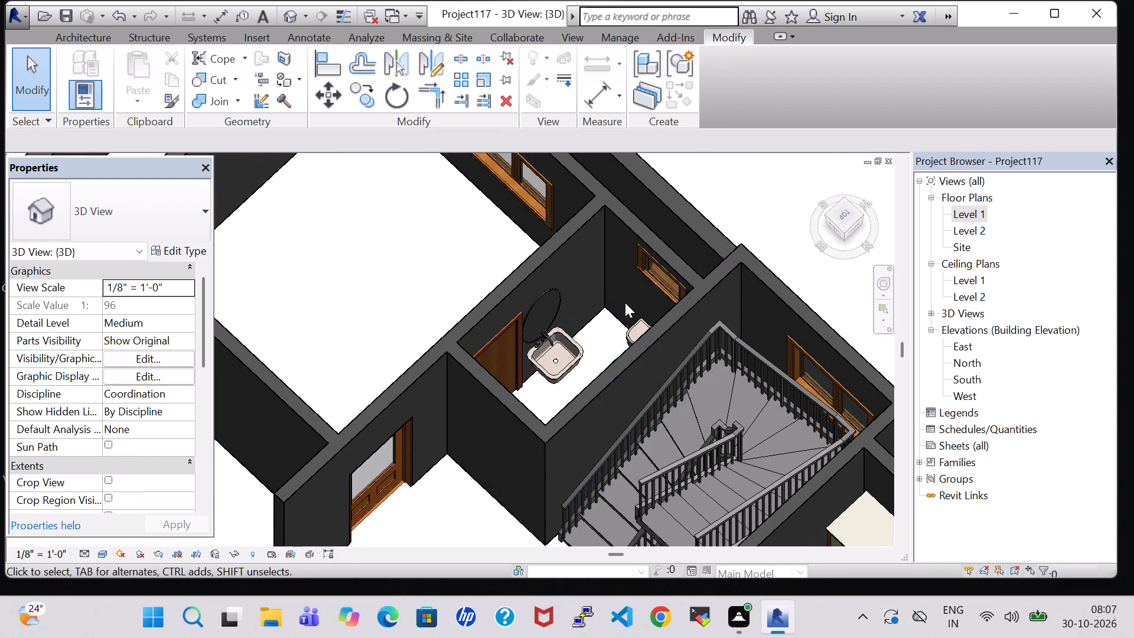
{"action": "scroll", "coordinate": [625, 302], "scroll_direction": "up", "scroll_amount": 6}
{"action": "left_click", "coordinate": [442, 276]}
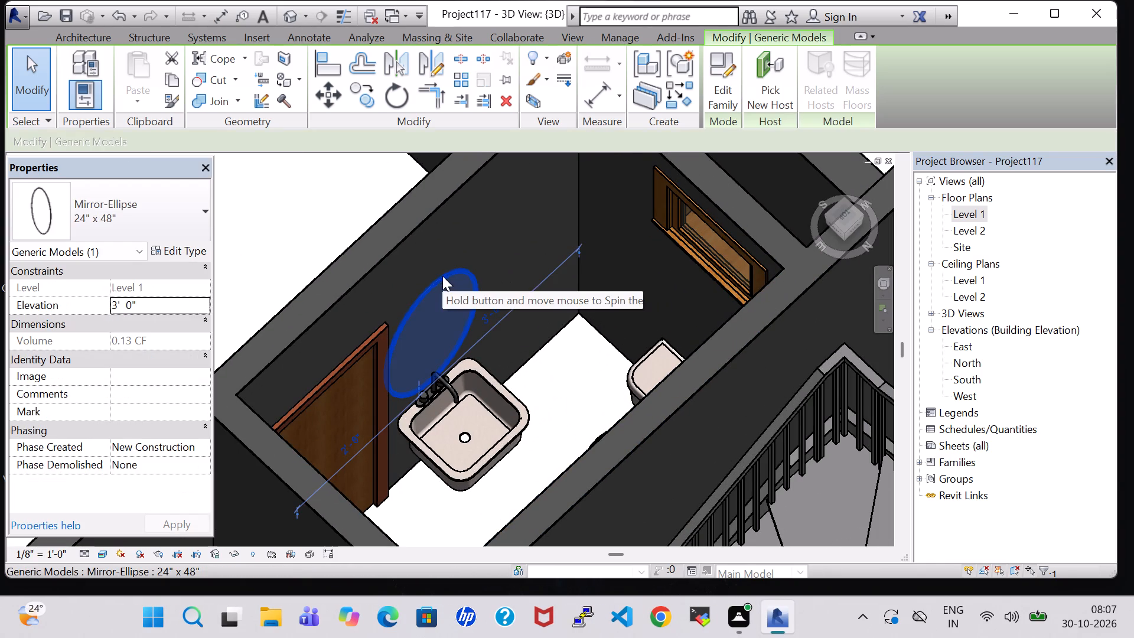
{"action": "key", "text": "Right"}
{"action": "key", "text": "Right"}
{"action": "key", "text": "Right"}
{"action": "key", "text": "Right"}
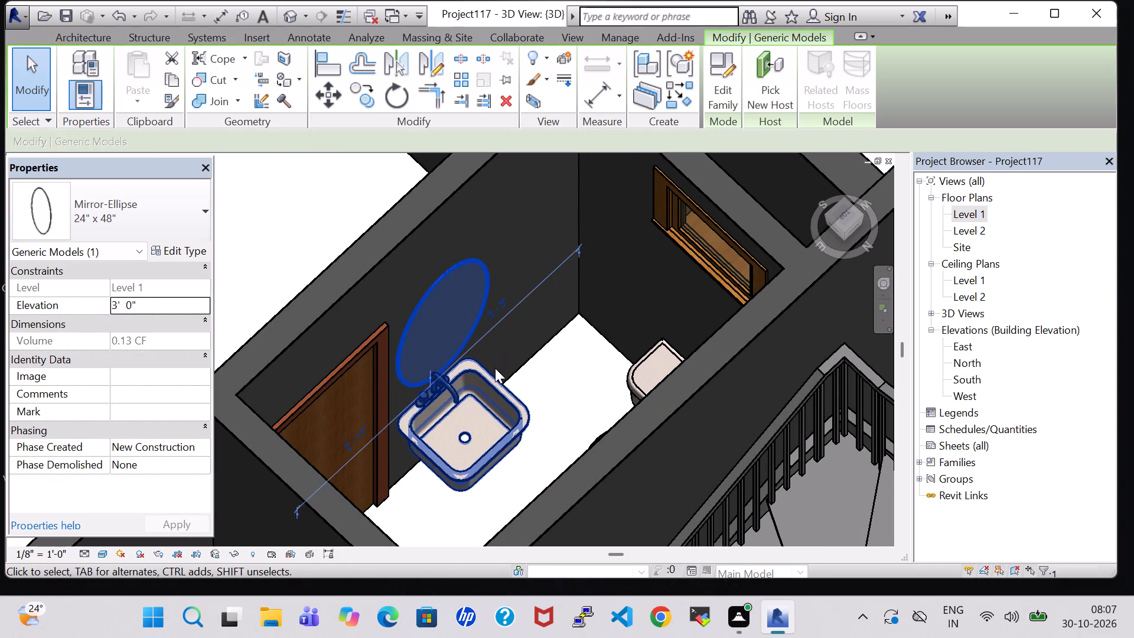
Nudge the small room's sink three increments west so it sits beneath the mirror, clear of the door.
{"action": "left_click", "coordinate": [495, 368]}
{"action": "key", "text": "Right"}
{"action": "key", "text": "Right"}
{"action": "key", "text": "Right"}
{"action": "left_click", "coordinate": [582, 380]}
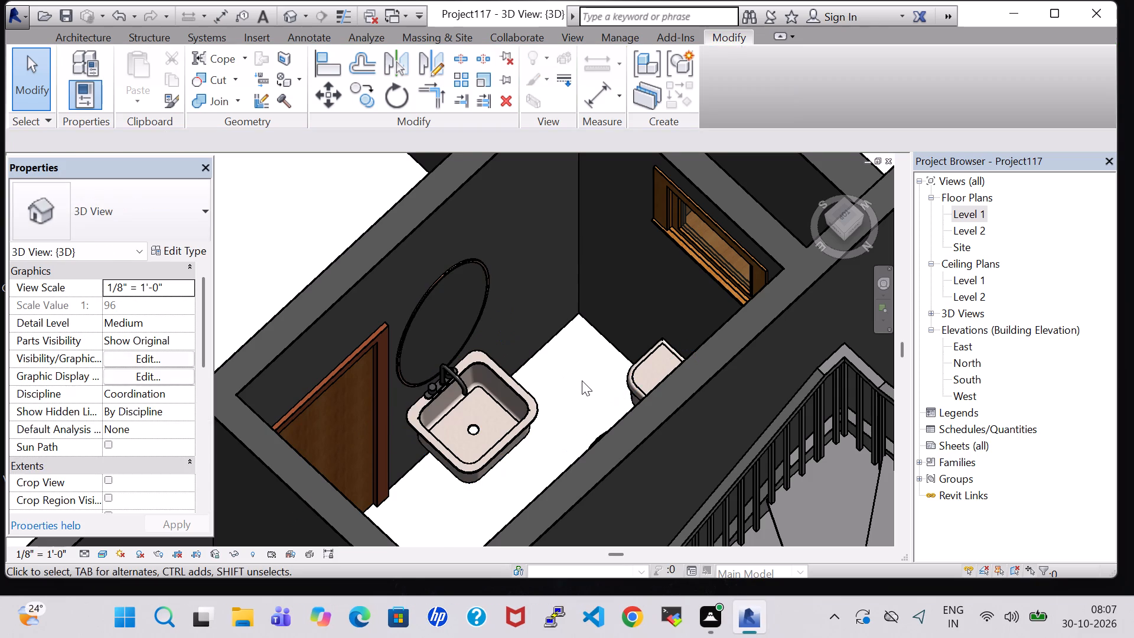
Return to the Level 1 floor plan.
{"action": "middle_click_drag", "start_coordinate": [581, 380], "coordinate": [612, 392], "text": "shift"}
{"action": "middle_click_drag", "start_coordinate": [300, 304], "coordinate": [314, 356], "text": "shift"}
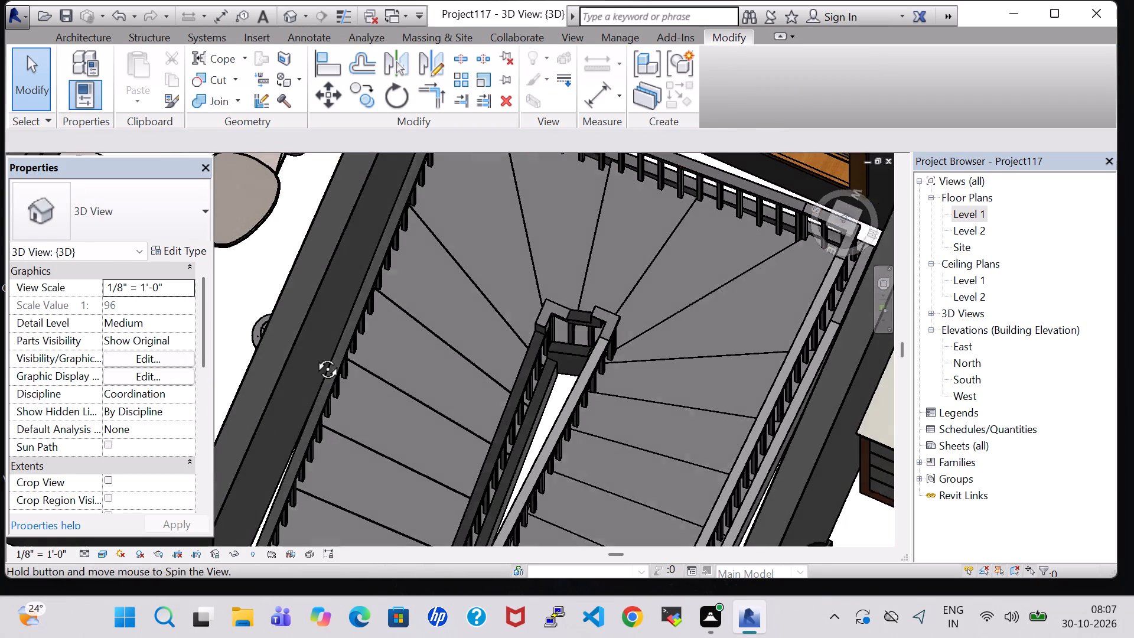
{"action": "middle_click_drag", "start_coordinate": [314, 356], "coordinate": [314, 356], "text": "shift"}
{"action": "double_click", "coordinate": [970, 213]}
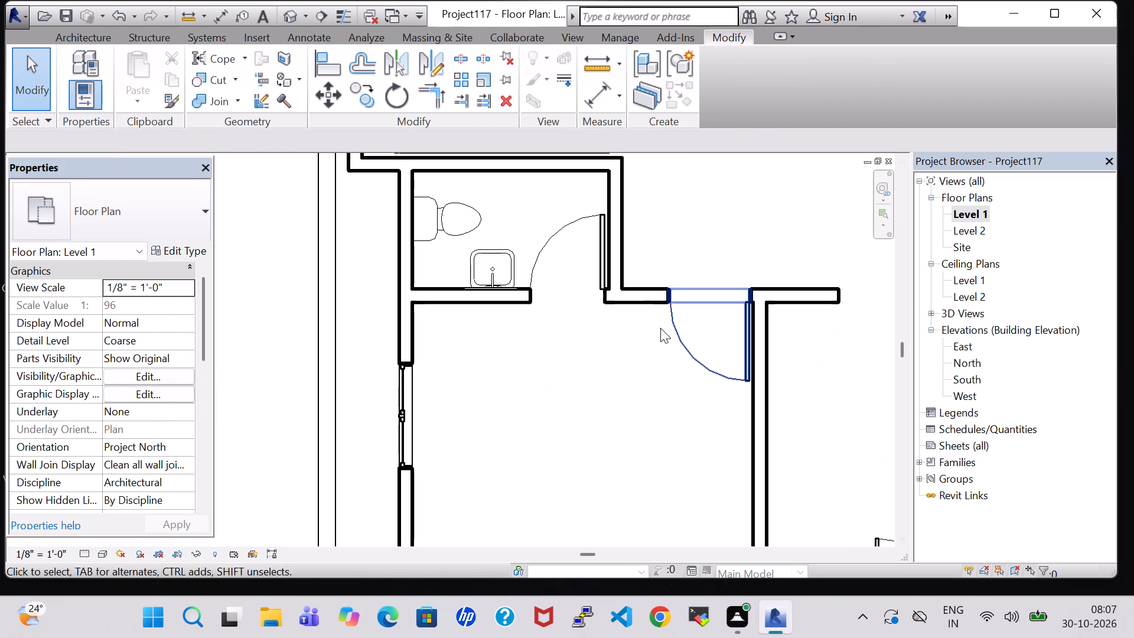
Place a matching 20" x 18" Sink Vanity-Square on the small room's north wall, near the northeast corner beside the door.
{"action": "left_click", "coordinate": [500, 271]}
{"action": "right_click", "coordinate": [500, 271]}
{"action": "left_click", "coordinate": [616, 312]}
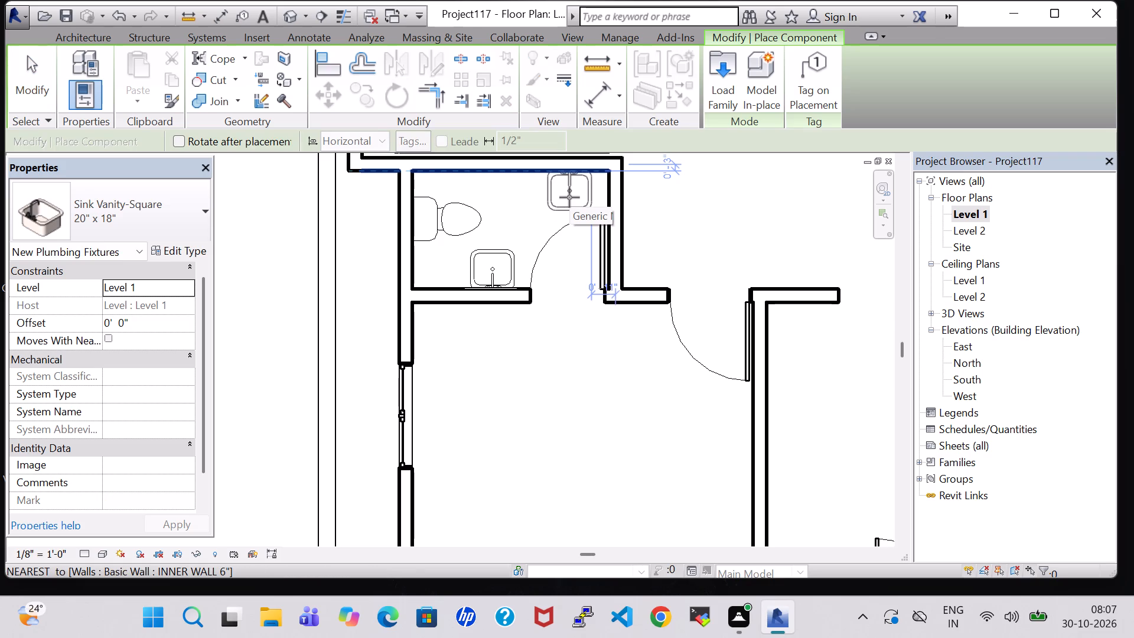
{"action": "scroll", "coordinate": [569, 197], "scroll_direction": "up", "scroll_amount": 7}
{"action": "middle_click_drag", "start_coordinate": [569, 197], "coordinate": [583, 282]}
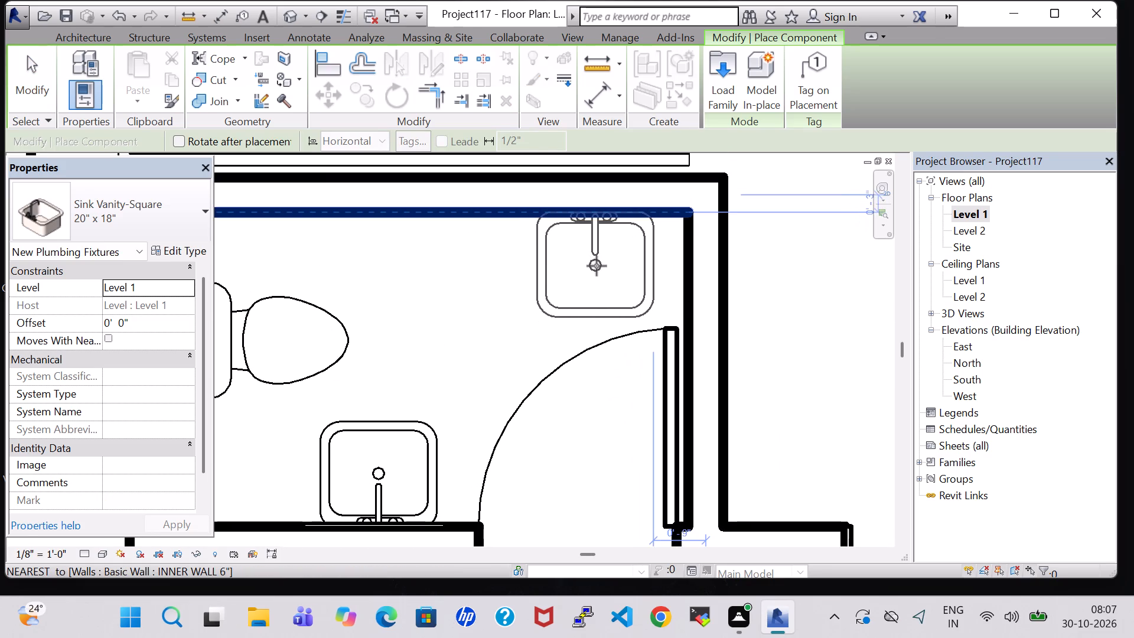
{"action": "left_click", "coordinate": [594, 266]}
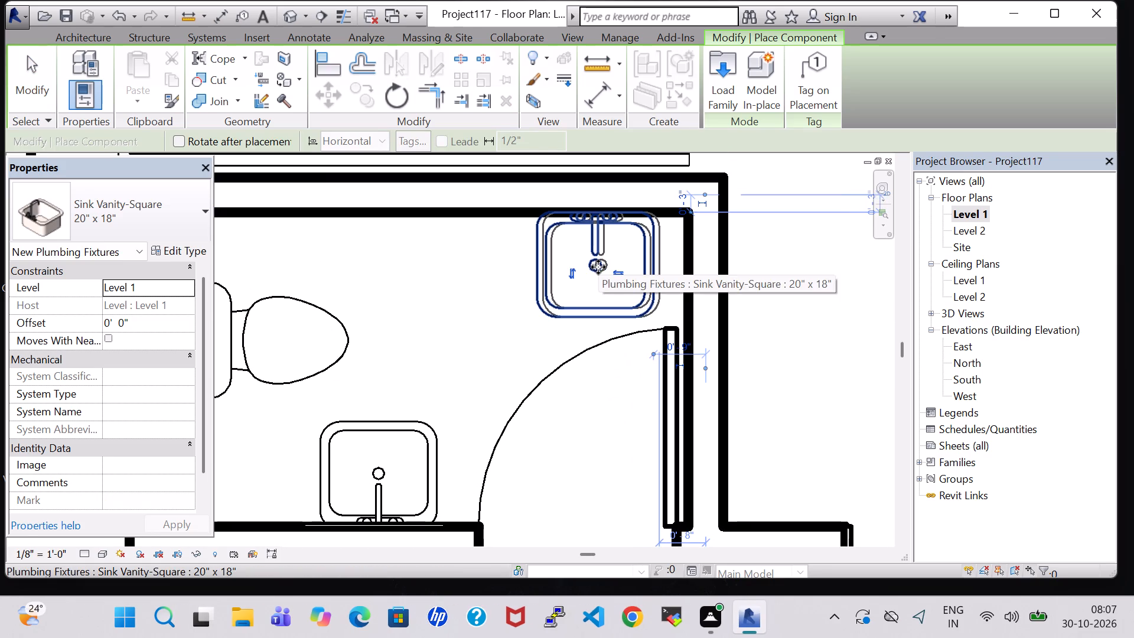
{"action": "key", "text": "Escape"}
{"action": "key", "text": "Escape"}
Delete the original sink on the small room's south wall.
{"action": "left_click", "coordinate": [406, 524]}
{"action": "right_click", "coordinate": [406, 524]}
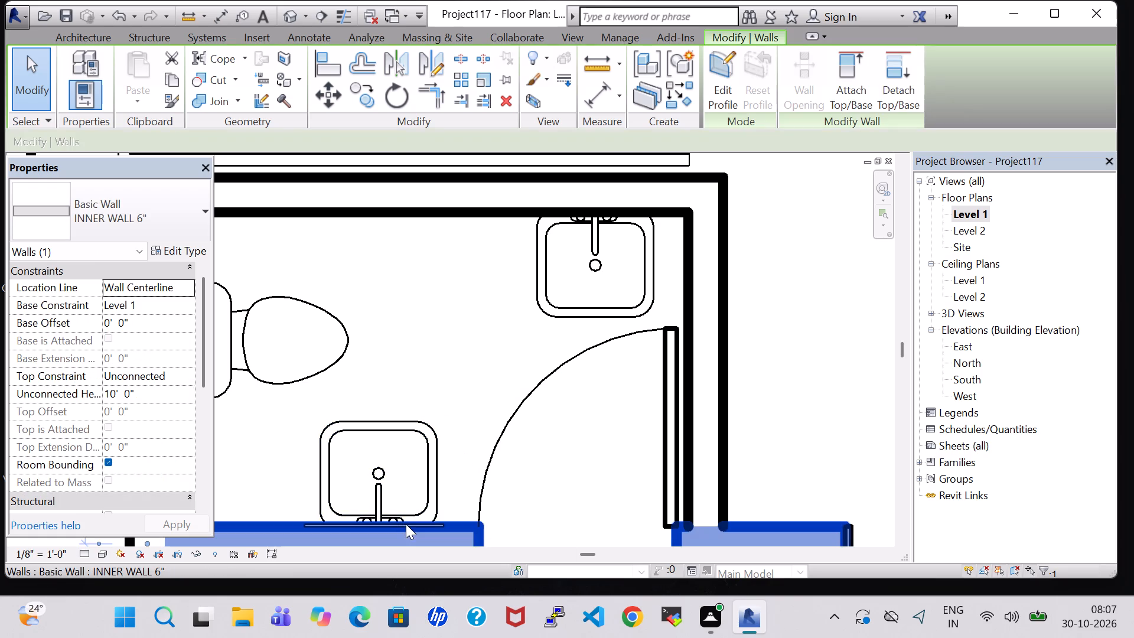
{"action": "left_click", "coordinate": [376, 353]}
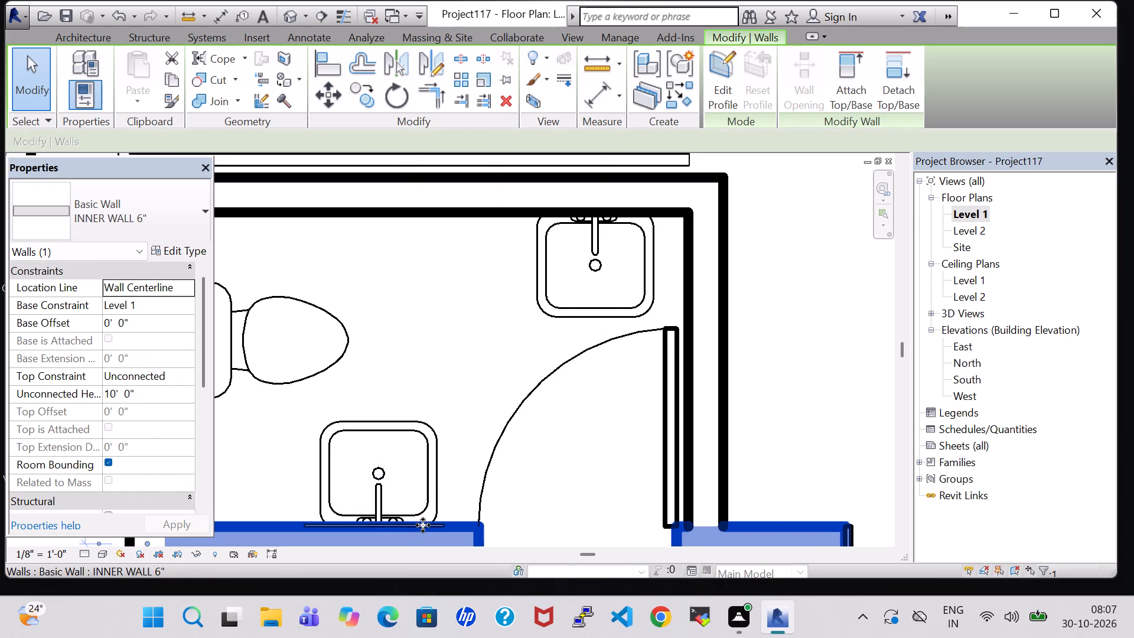
{"action": "left_click", "coordinate": [459, 405]}
{"action": "left_click", "coordinate": [409, 425]}
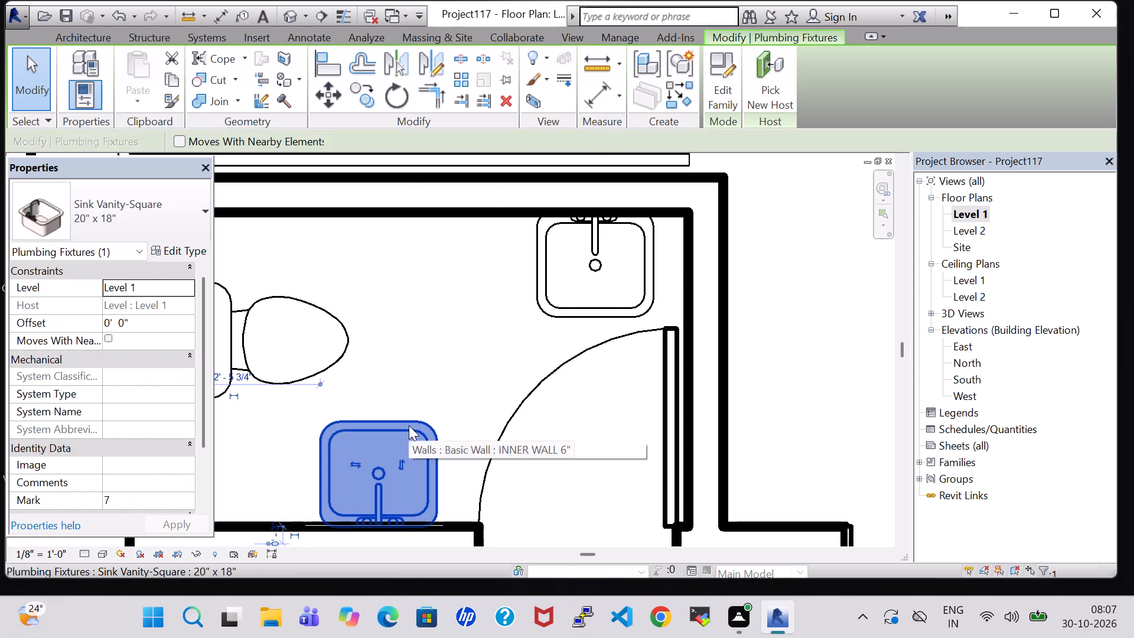
{"action": "key", "text": "Delete"}
Place a matching 24" x 48" elliptical mirror on the small room's north wall, centred behind the sink.
{"action": "left_click", "coordinate": [426, 525]}
{"action": "right_click", "coordinate": [426, 525]}
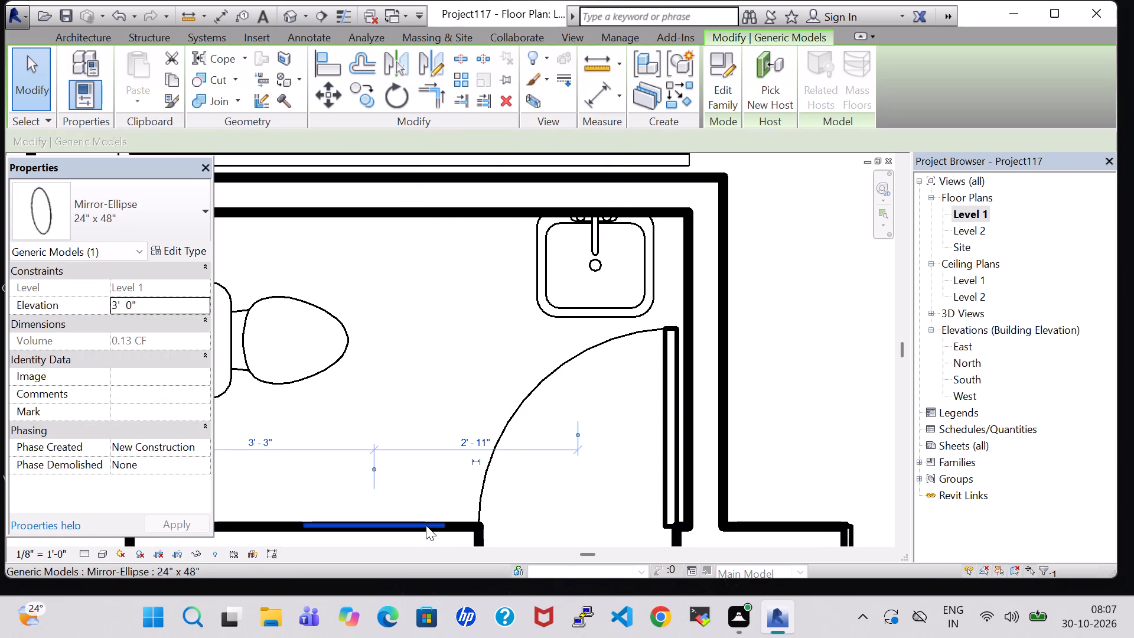
{"action": "left_click", "coordinate": [495, 250]}
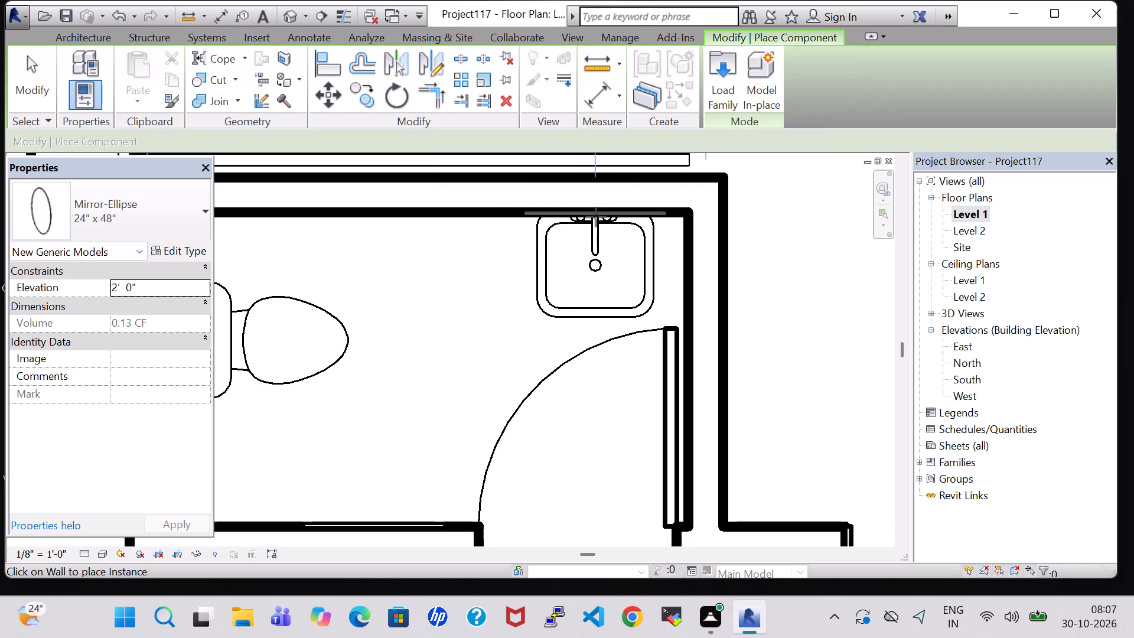
{"action": "left_click", "coordinate": [596, 217]}
{"action": "key", "text": "Escape"}
{"action": "key", "text": "Escape"}
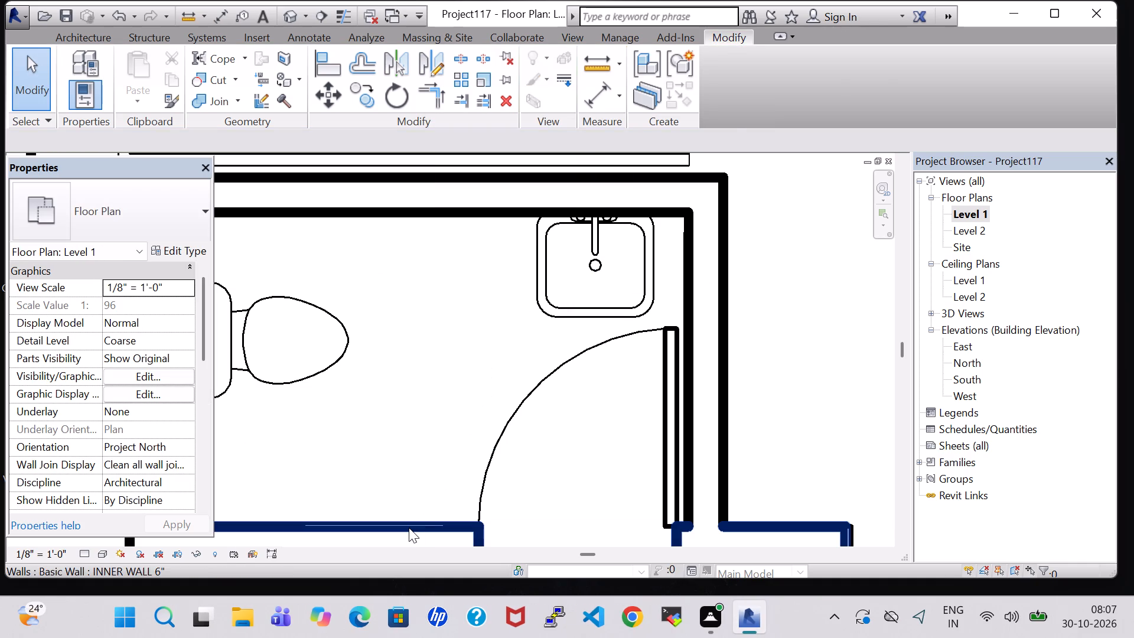
Delete the original elliptical mirror from the small room's south wall.
{"action": "left_click", "coordinate": [409, 528]}
{"action": "left_click", "coordinate": [424, 460]}
{"action": "scroll", "coordinate": [422, 484], "scroll_direction": "up", "scroll_amount": 2}
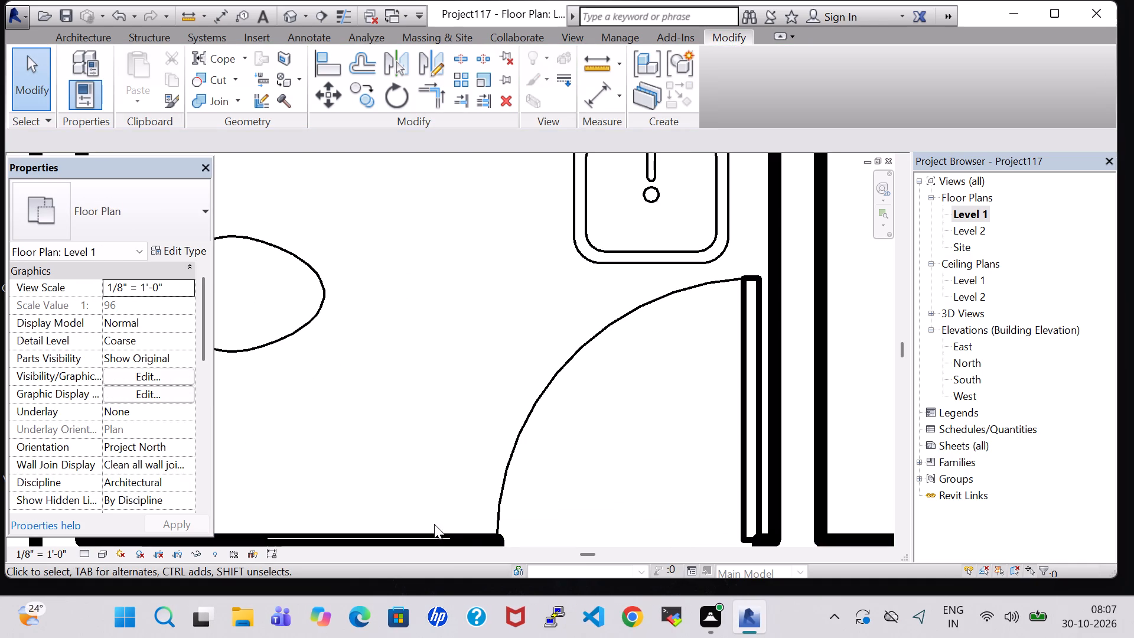
{"action": "left_click", "coordinate": [440, 533]}
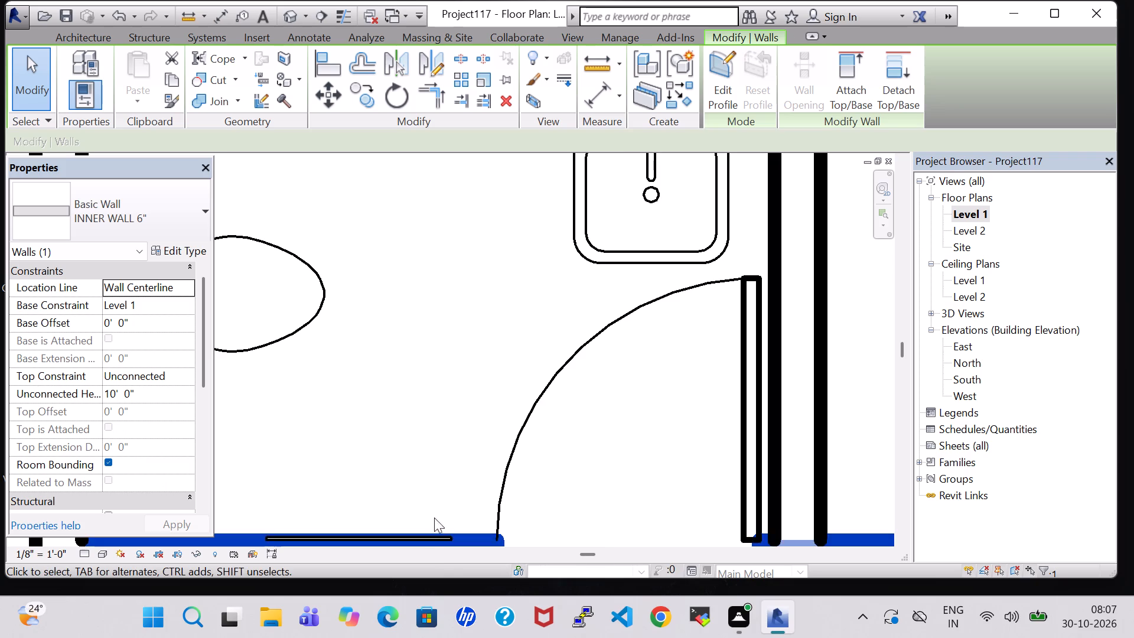
{"action": "scroll", "coordinate": [427, 497], "scroll_direction": "up", "scroll_amount": 4}
{"action": "middle_click_drag", "start_coordinate": [427, 497], "coordinate": [469, 285]}
{"action": "left_click", "coordinate": [478, 356]}
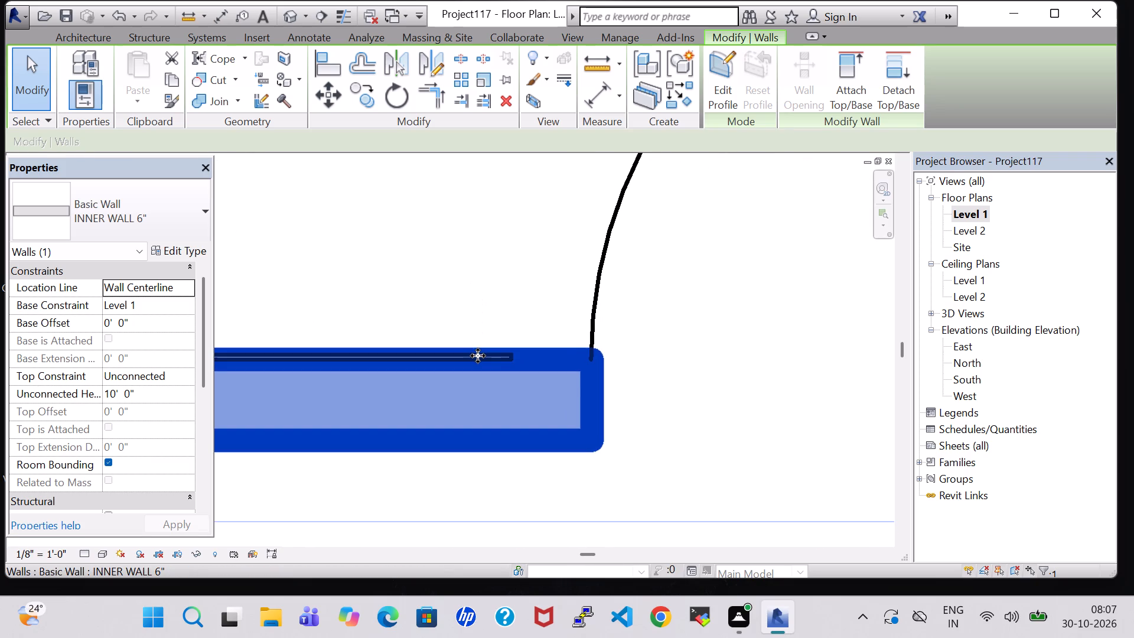
{"action": "left_click", "coordinate": [474, 298]}
{"action": "left_click", "coordinate": [484, 353]}
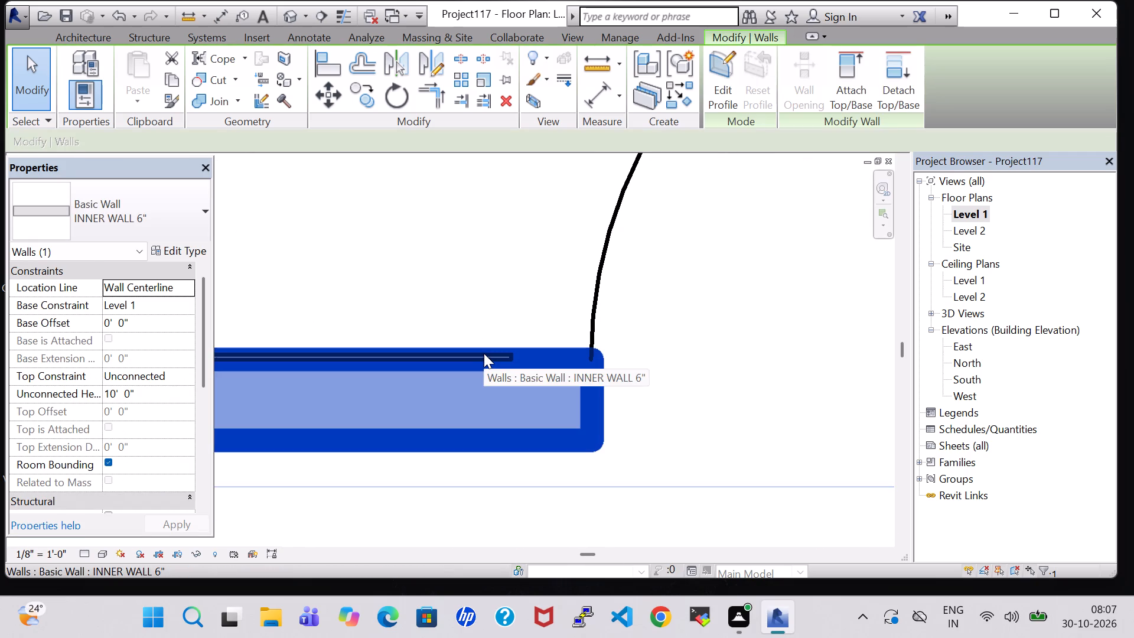
{"action": "left_click", "coordinate": [484, 353]}
{"action": "left_click", "coordinate": [490, 477]}
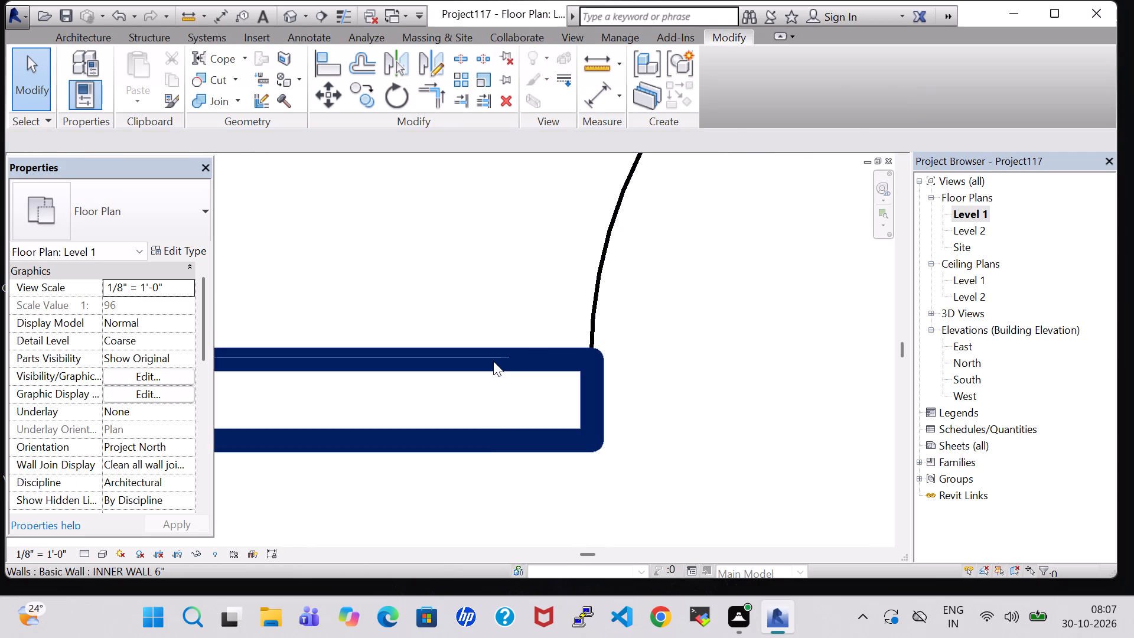
{"action": "left_click", "coordinate": [493, 361]}
{"action": "scroll", "coordinate": [493, 361], "scroll_direction": "up", "scroll_amount": 5}
{"action": "left_click", "coordinate": [494, 289]}
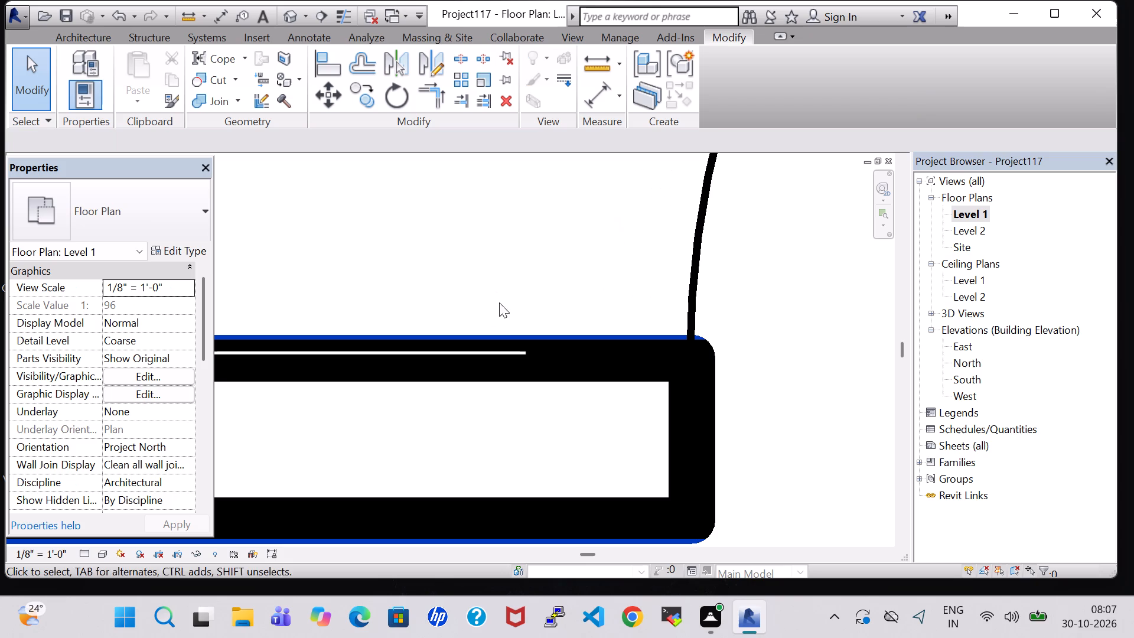
{"action": "left_click", "coordinate": [510, 351]}
{"action": "key", "text": "Delete"}
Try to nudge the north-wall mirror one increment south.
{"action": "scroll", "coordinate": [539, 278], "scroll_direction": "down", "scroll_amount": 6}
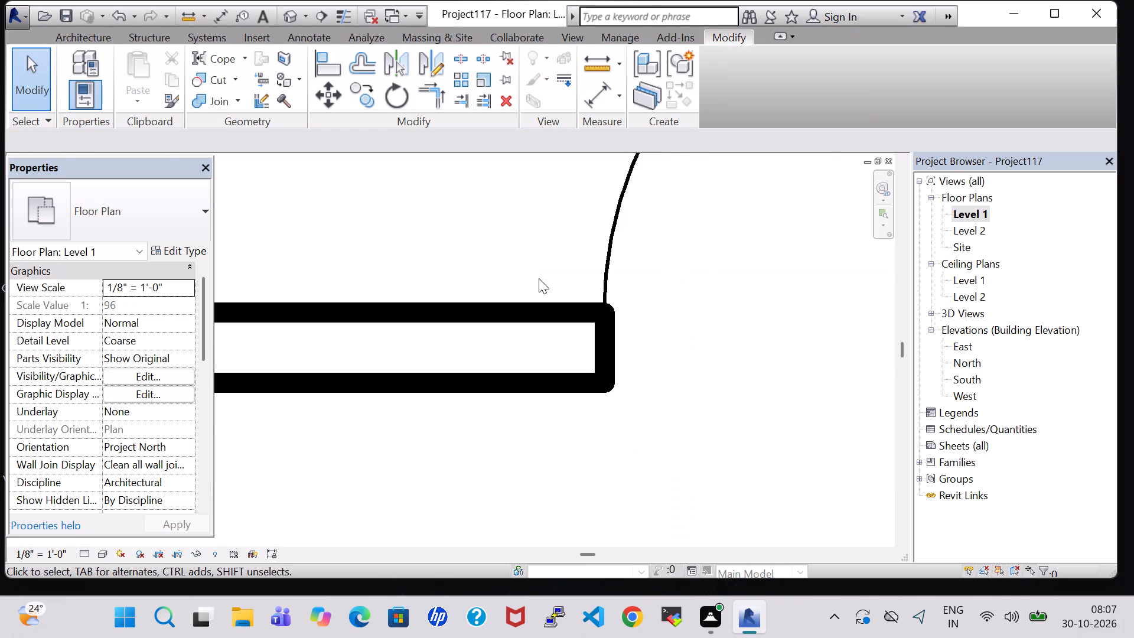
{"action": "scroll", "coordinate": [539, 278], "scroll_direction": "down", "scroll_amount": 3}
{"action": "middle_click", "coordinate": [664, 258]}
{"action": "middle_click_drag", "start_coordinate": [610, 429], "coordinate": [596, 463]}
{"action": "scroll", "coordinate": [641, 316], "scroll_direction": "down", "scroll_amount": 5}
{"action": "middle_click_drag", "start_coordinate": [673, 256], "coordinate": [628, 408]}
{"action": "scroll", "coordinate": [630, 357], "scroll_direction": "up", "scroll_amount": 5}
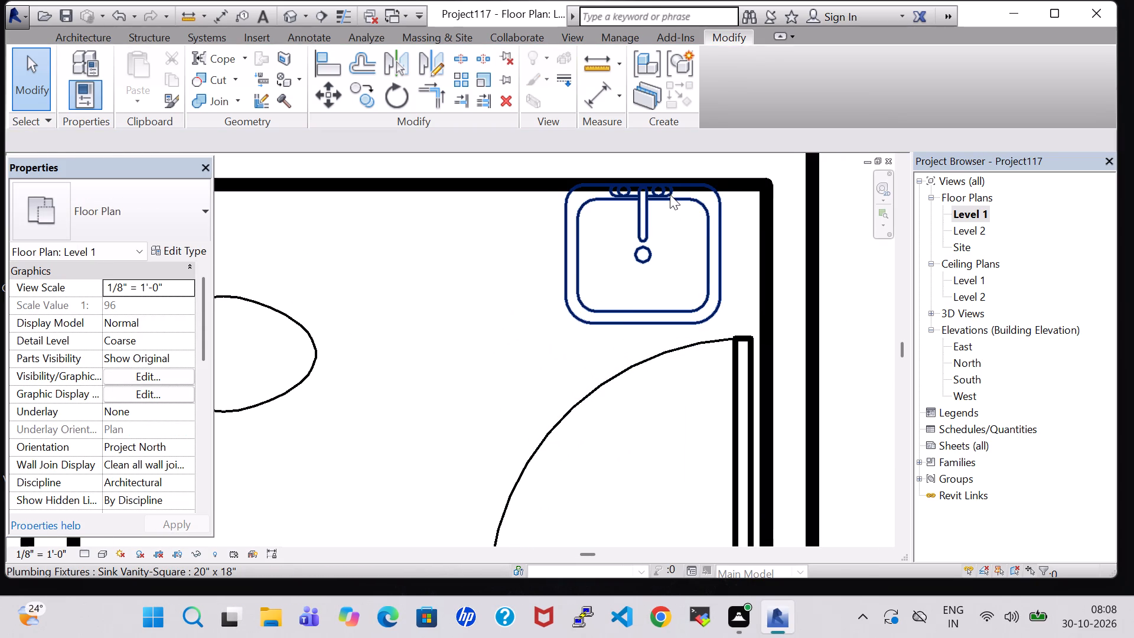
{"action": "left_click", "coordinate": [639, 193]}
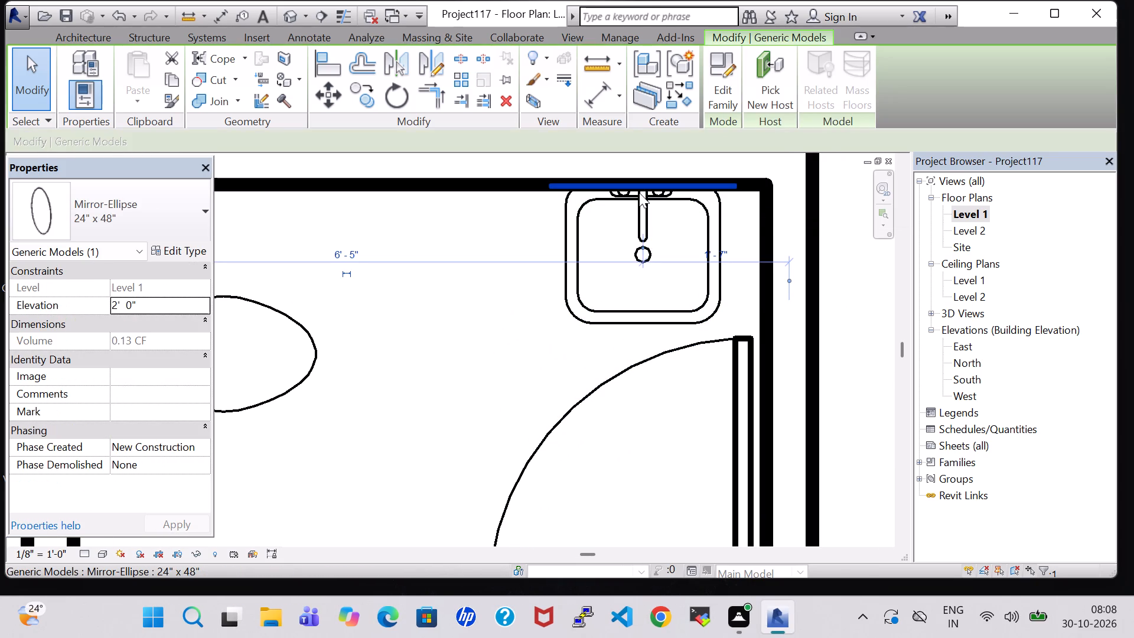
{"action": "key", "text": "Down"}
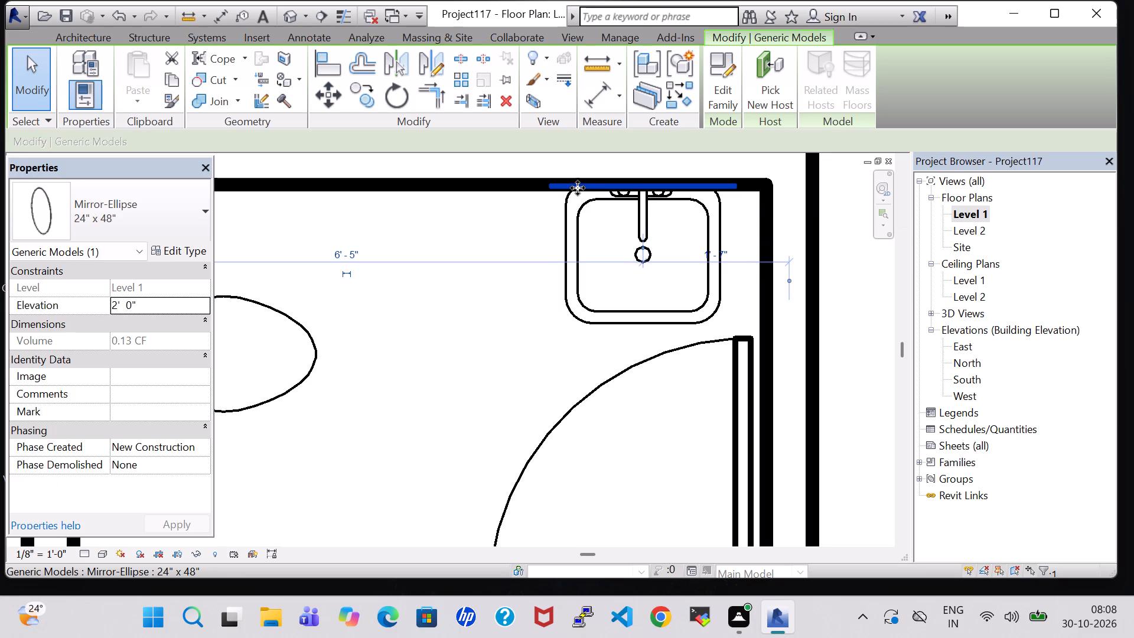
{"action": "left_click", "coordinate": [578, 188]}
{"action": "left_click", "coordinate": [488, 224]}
Set the north-wall elliptical mirror's elevation to 3' 5".
{"action": "scroll", "coordinate": [491, 224], "scroll_direction": "up", "scroll_amount": 5}
{"action": "middle_click_drag", "start_coordinate": [491, 224], "coordinate": [426, 362]}
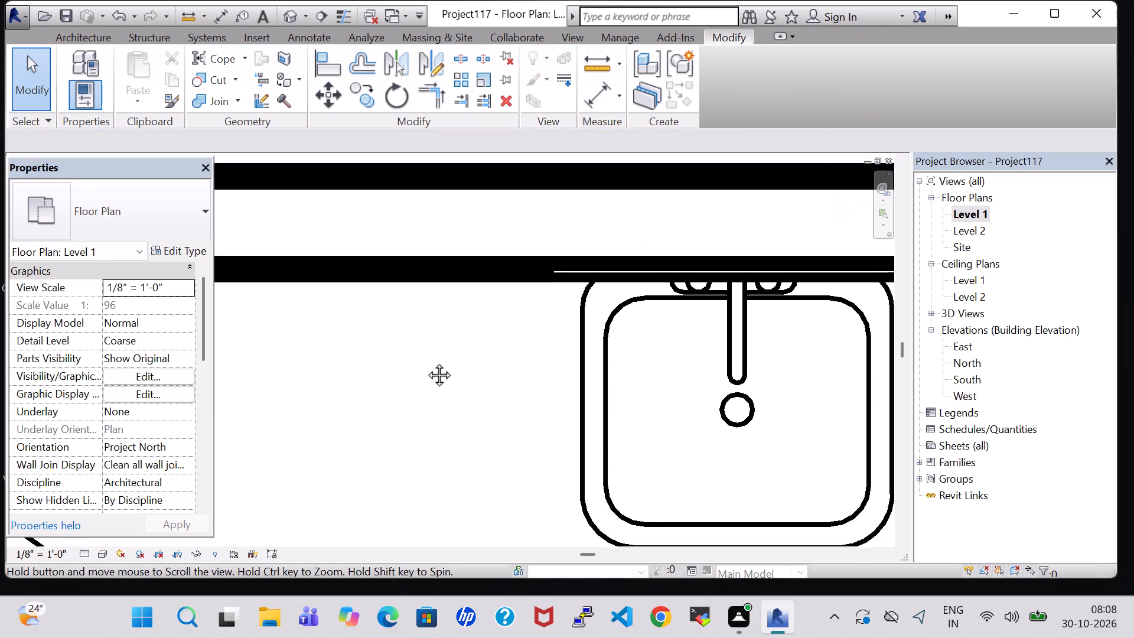
{"action": "middle_click_drag", "start_coordinate": [426, 362], "coordinate": [426, 364]}
{"action": "left_click", "coordinate": [590, 287]}
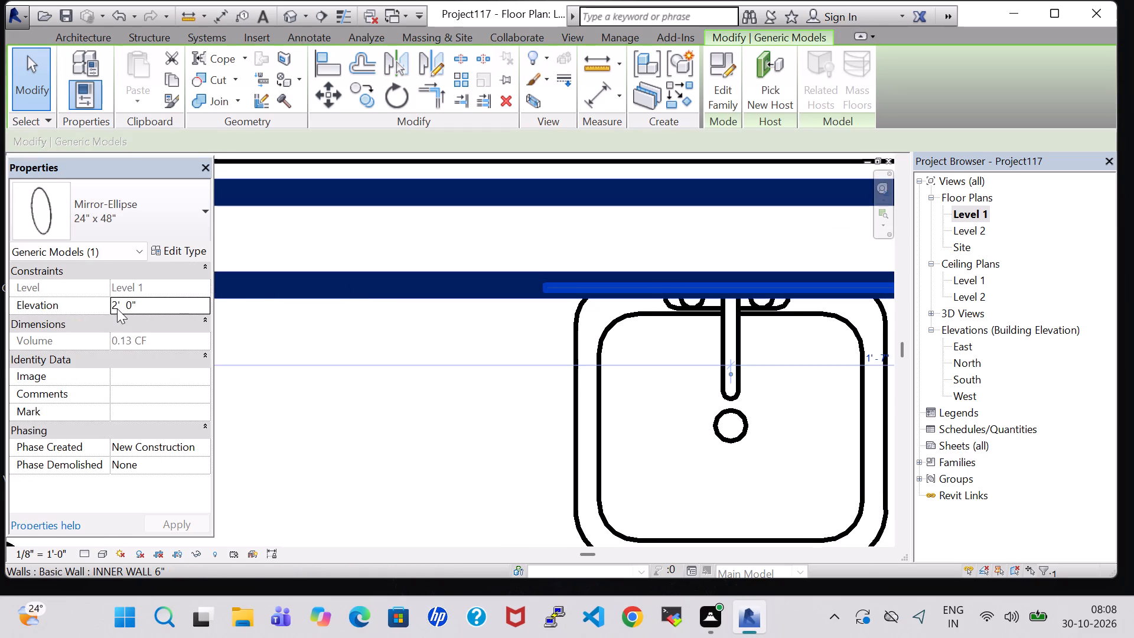
{"action": "left_click", "coordinate": [117, 308]}
{"action": "left_click", "coordinate": [117, 308]}
{"action": "key", "text": "BackSpace"}
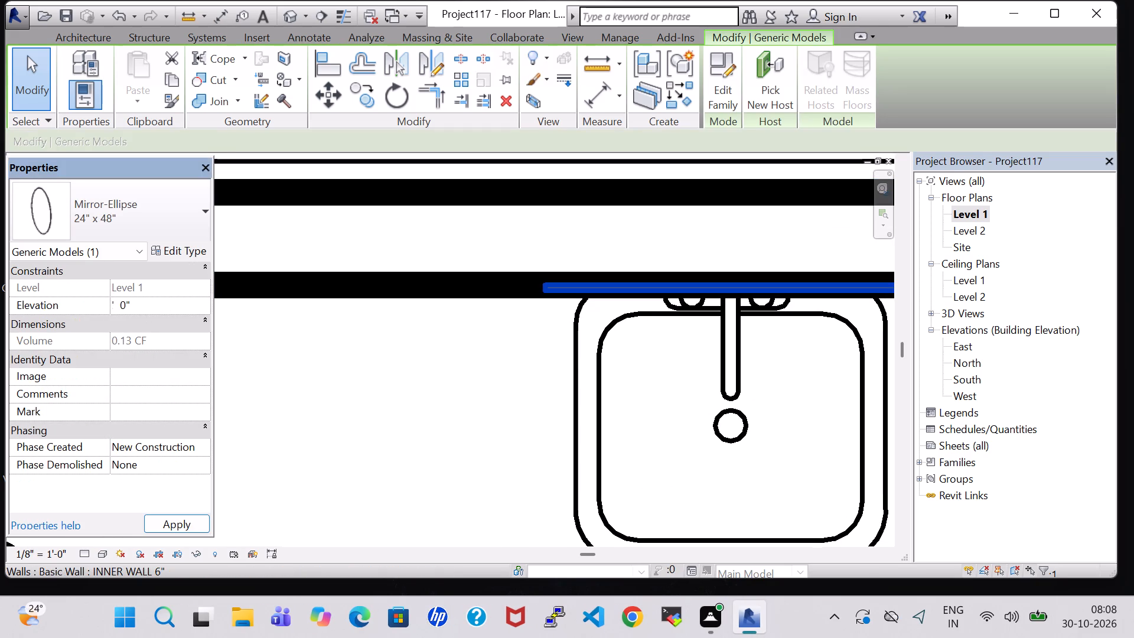
{"action": "key", "text": "3"}
{"action": "left_click", "coordinate": [133, 310]}
{"action": "key", "text": "BackSpace"}
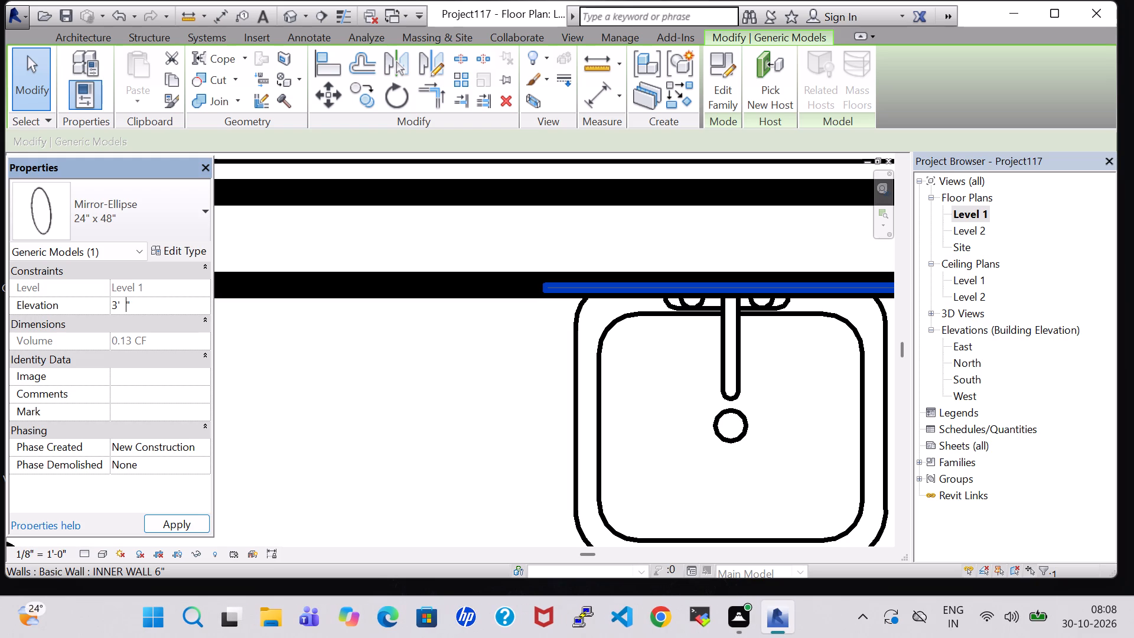
{"action": "key", "text": "5"}
{"action": "left_click", "coordinate": [197, 525]}
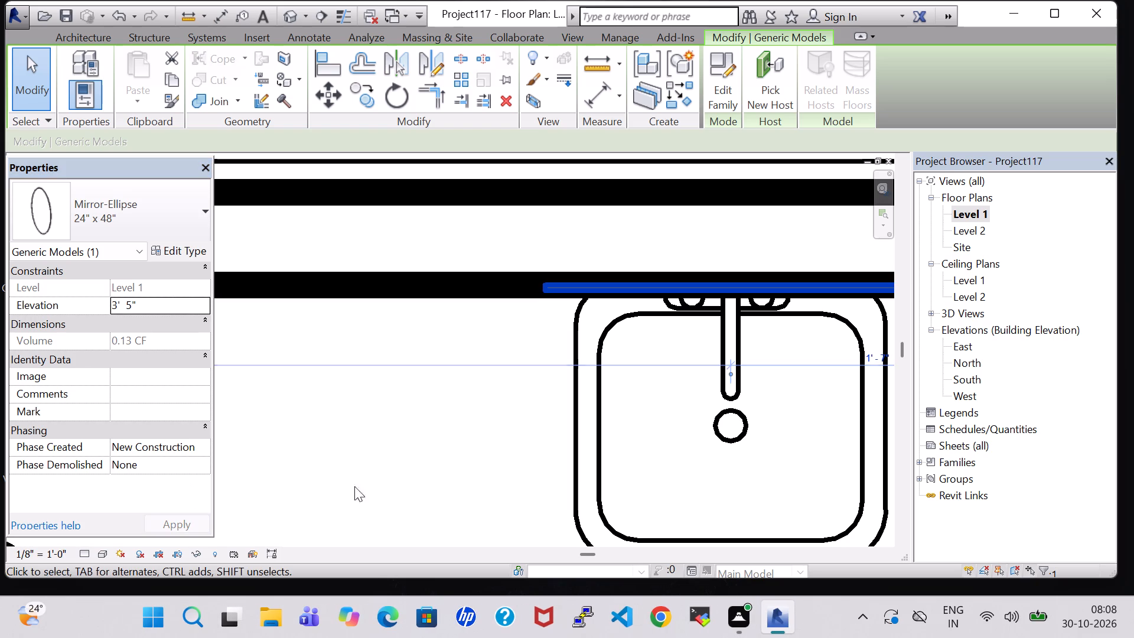
{"action": "left_click", "coordinate": [407, 458]}
Nudge the small room's sink one increment south from the north wall.
{"action": "scroll", "coordinate": [436, 458], "scroll_direction": "down", "scroll_amount": 5}
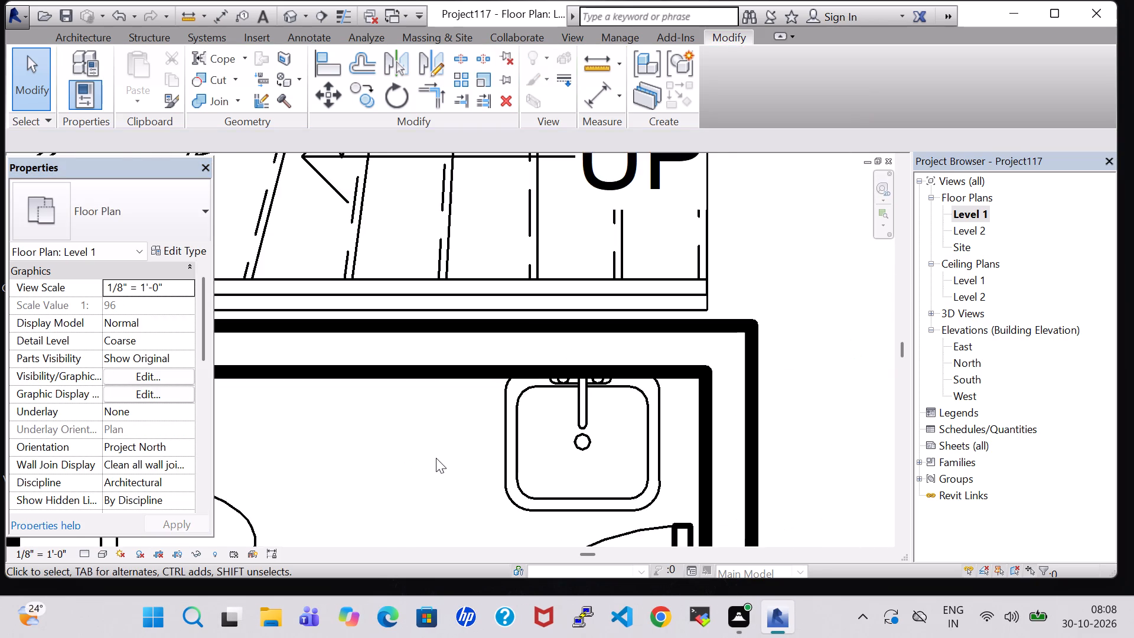
{"action": "middle_click_drag", "start_coordinate": [436, 458], "coordinate": [364, 392]}
{"action": "left_click", "coordinate": [472, 446]}
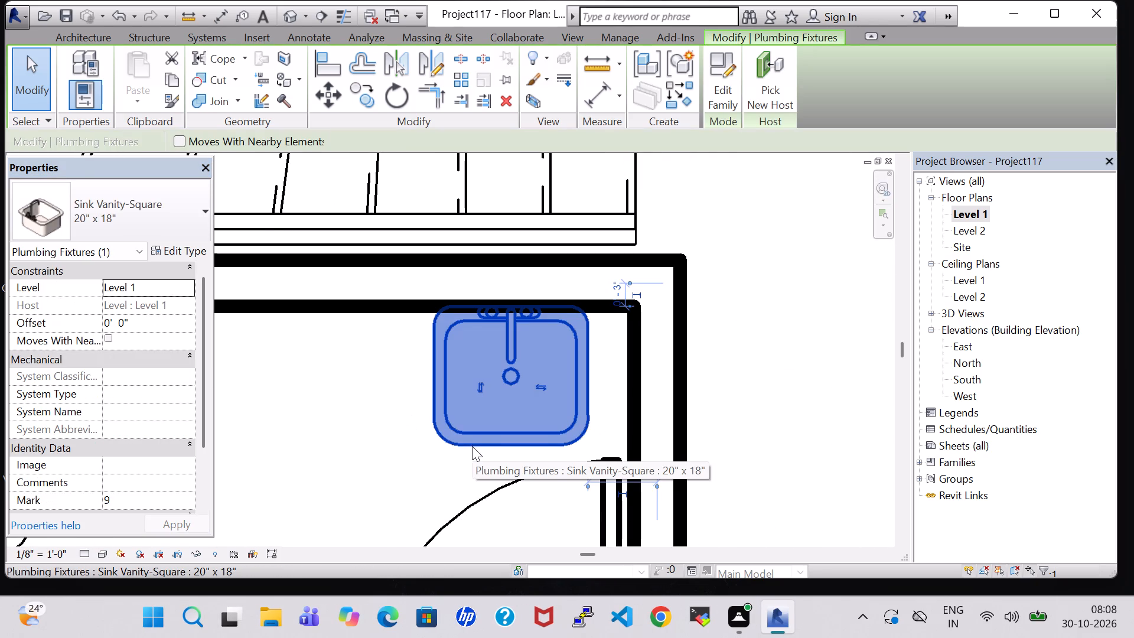
{"action": "key", "text": "Down"}
{"action": "left_click", "coordinate": [385, 402]}
Nudge the small room's toilet sixteen increments south along the west wall.
{"action": "scroll", "coordinate": [385, 402], "scroll_direction": "down", "scroll_amount": 2}
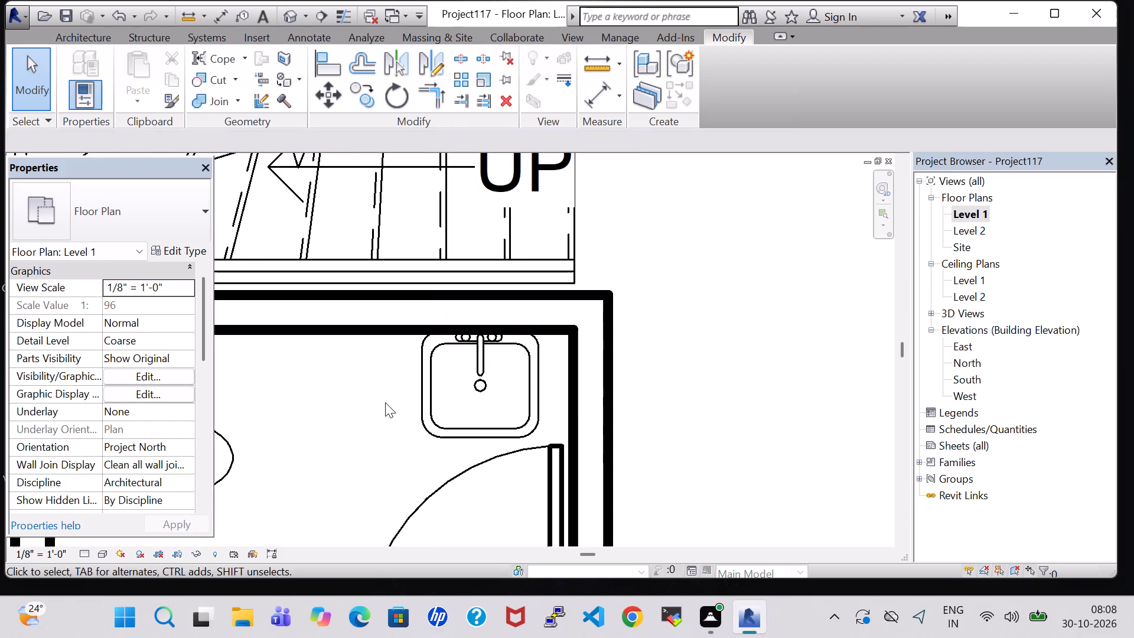
{"action": "scroll", "coordinate": [385, 402], "scroll_direction": "down", "scroll_amount": 3}
{"action": "middle_click_drag", "start_coordinate": [385, 402], "coordinate": [508, 372]}
{"action": "left_click", "coordinate": [325, 425]}
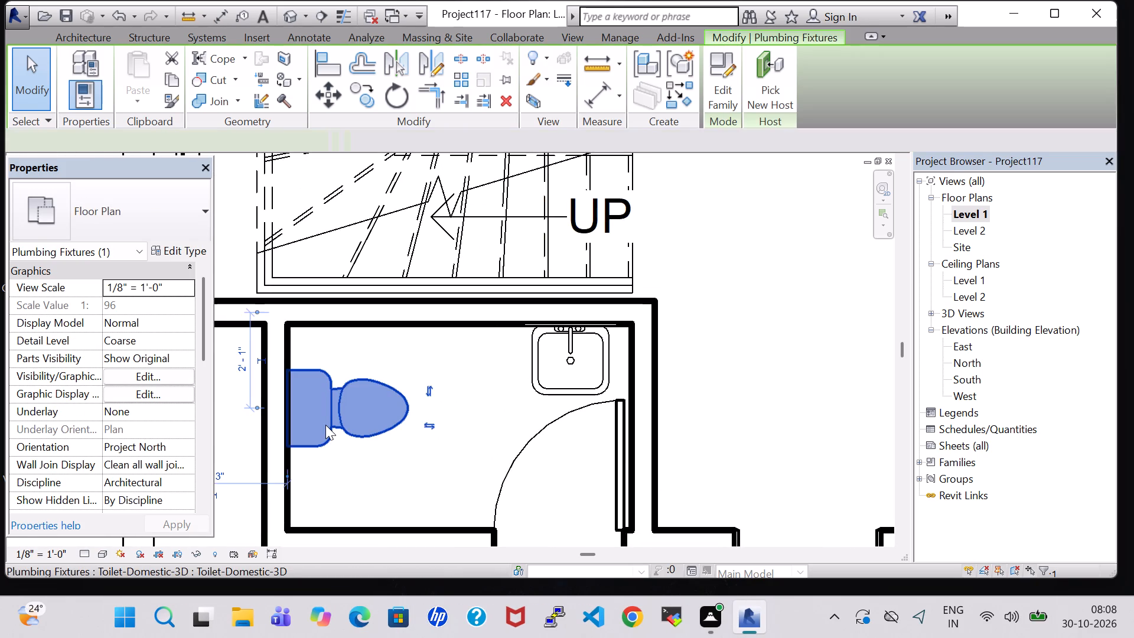
{"action": "key", "text": "Down"}
{"action": "key", "text": "Down"}
{"action": "key", "text": "Down"}
{"action": "key", "text": "Down"}
{"action": "key", "text": "Down"}
{"action": "key", "text": "Down"}
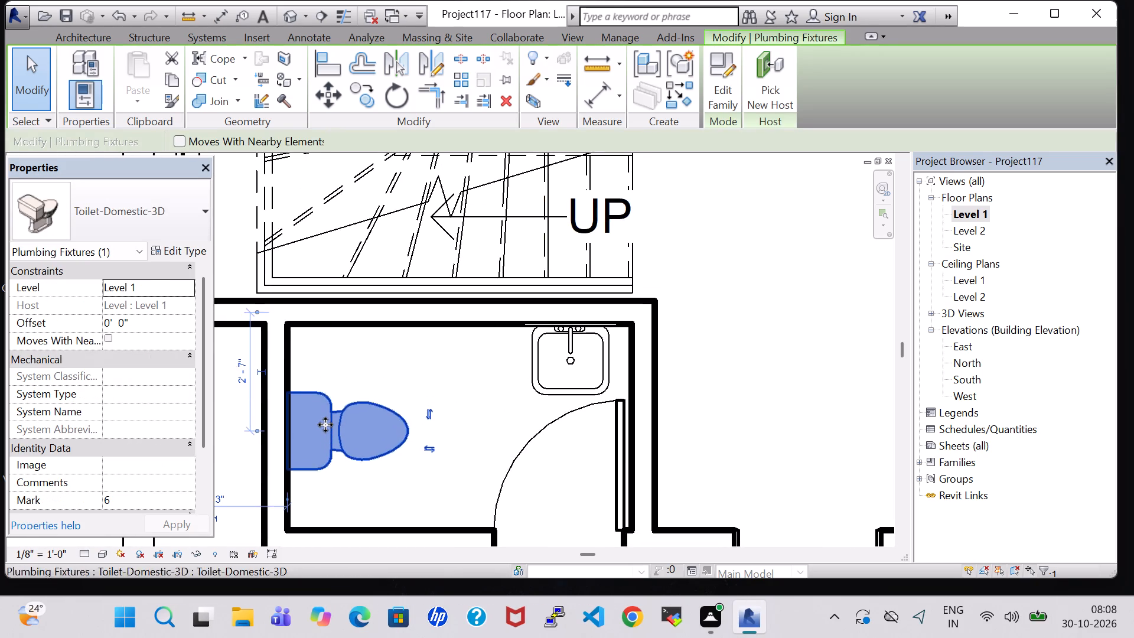
{"action": "key", "text": "Down"}
{"action": "key", "text": "Down"}
{"action": "key", "text": "Down"}
{"action": "key", "text": "Down"}
{"action": "key", "text": "Down"}
{"action": "key", "text": "Down"}
{"action": "key", "text": "Down"}
{"action": "key", "text": "Down"}
{"action": "key", "text": "Down"}
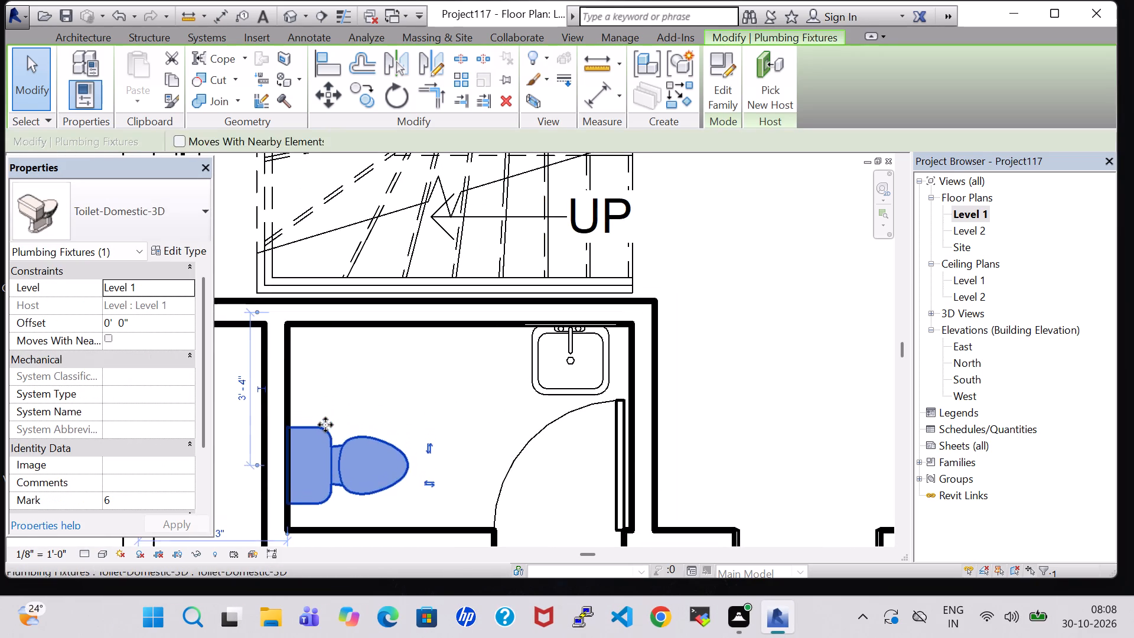
{"action": "key", "text": "Down"}
{"action": "left_click", "coordinate": [474, 375]}
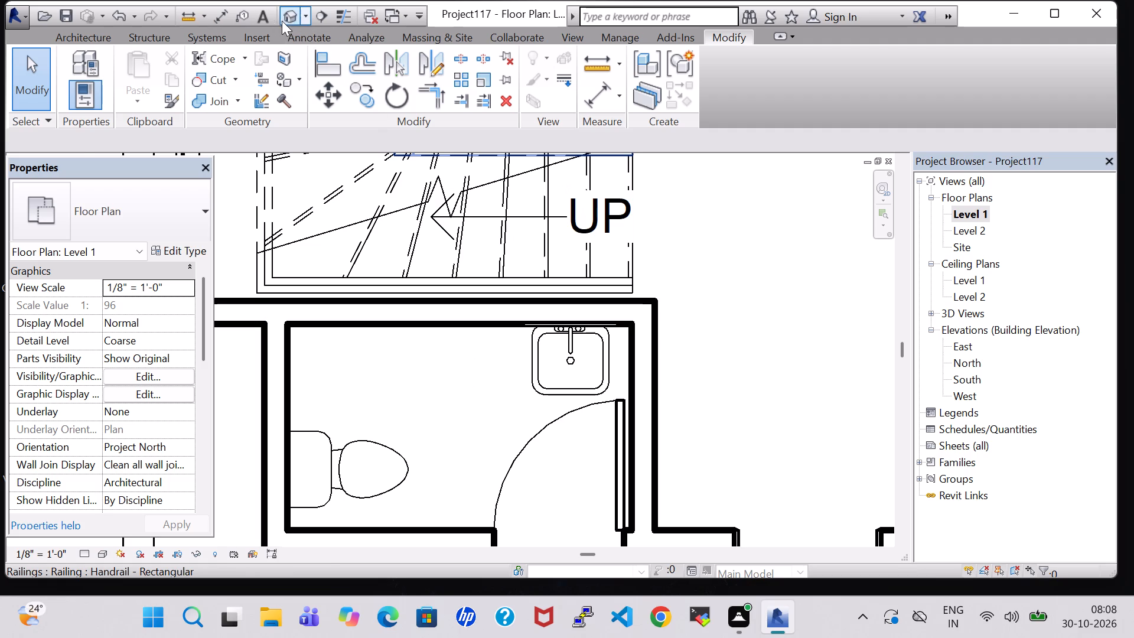
Inspect the fixtures of the small toilet south of the stair in the 3D view.
{"action": "left_click", "coordinate": [284, 21]}
{"action": "scroll", "coordinate": [476, 292], "scroll_direction": "down", "scroll_amount": 8}
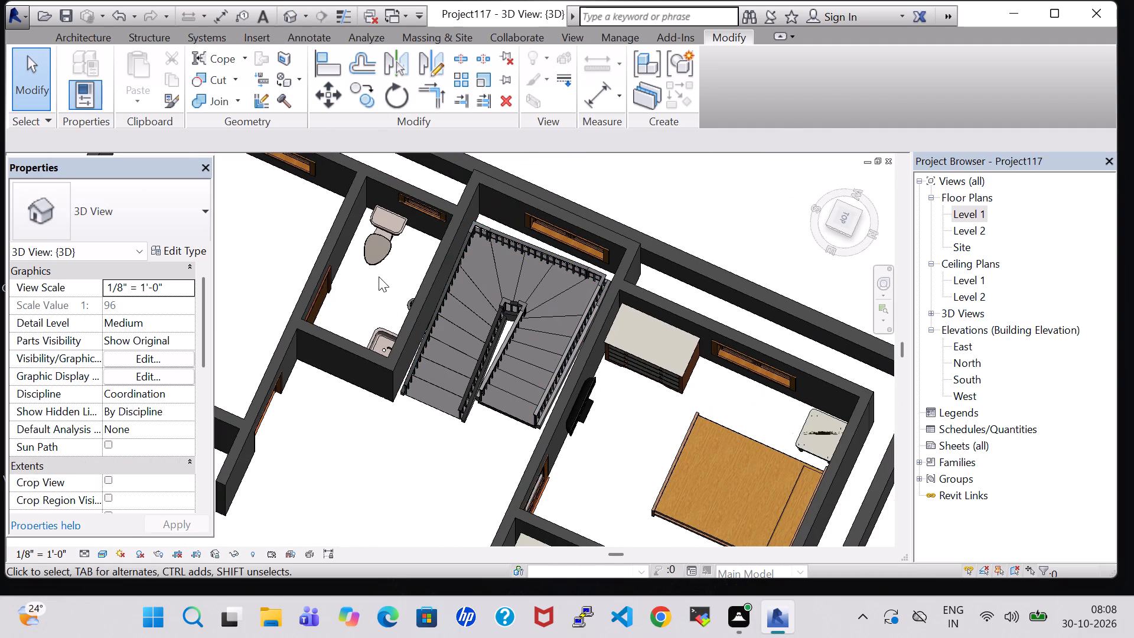
{"action": "middle_click_drag", "start_coordinate": [379, 296], "coordinate": [439, 320], "text": "shift"}
{"action": "middle_click_drag", "start_coordinate": [374, 314], "coordinate": [456, 333]}
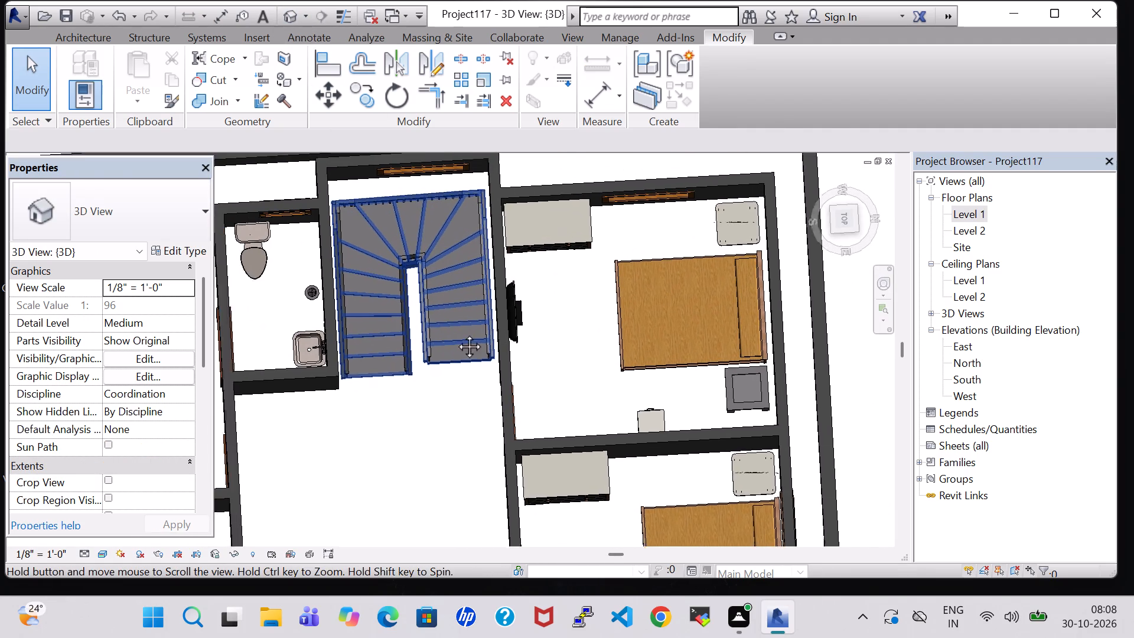
{"action": "middle_click_drag", "start_coordinate": [456, 333], "coordinate": [561, 353]}
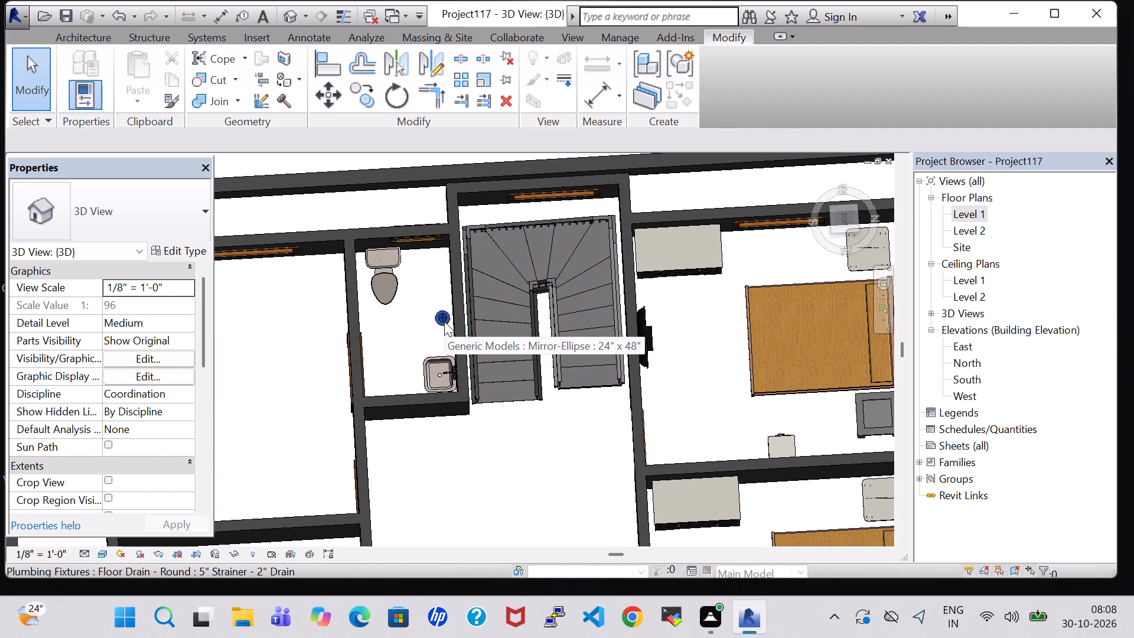
{"action": "left_click", "coordinate": [444, 321]}
{"action": "middle_click", "coordinate": [444, 321]}
{"action": "middle_click_drag", "start_coordinate": [444, 321], "coordinate": [432, 313]}
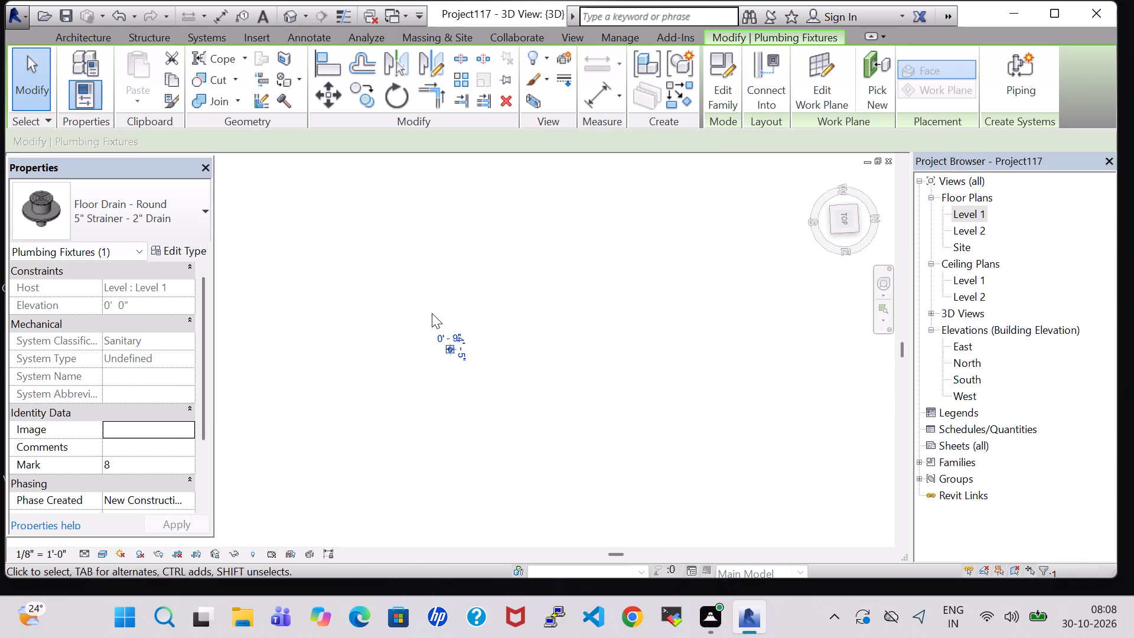
{"action": "middle_click_drag", "start_coordinate": [432, 313], "coordinate": [428, 311]}
{"action": "scroll", "coordinate": [436, 308], "scroll_direction": "down", "scroll_amount": 9}
{"action": "scroll", "coordinate": [436, 308], "scroll_direction": "up", "scroll_amount": 11}
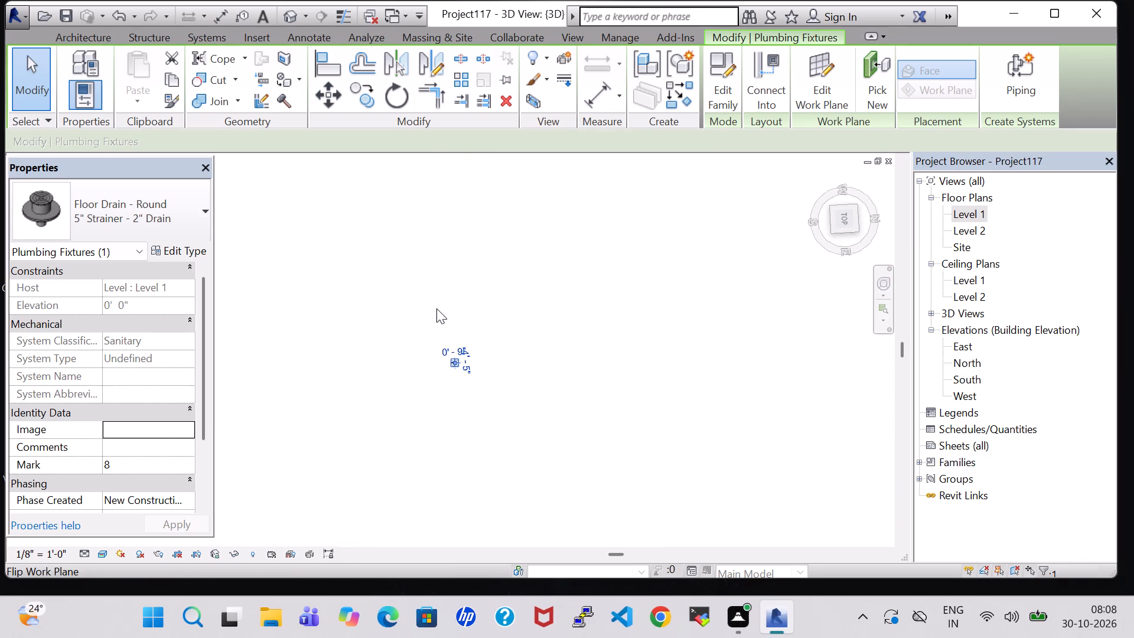
{"action": "scroll", "coordinate": [436, 308], "scroll_direction": "up", "scroll_amount": 11}
{"action": "scroll", "coordinate": [570, 316], "scroll_direction": "up", "scroll_amount": 5}
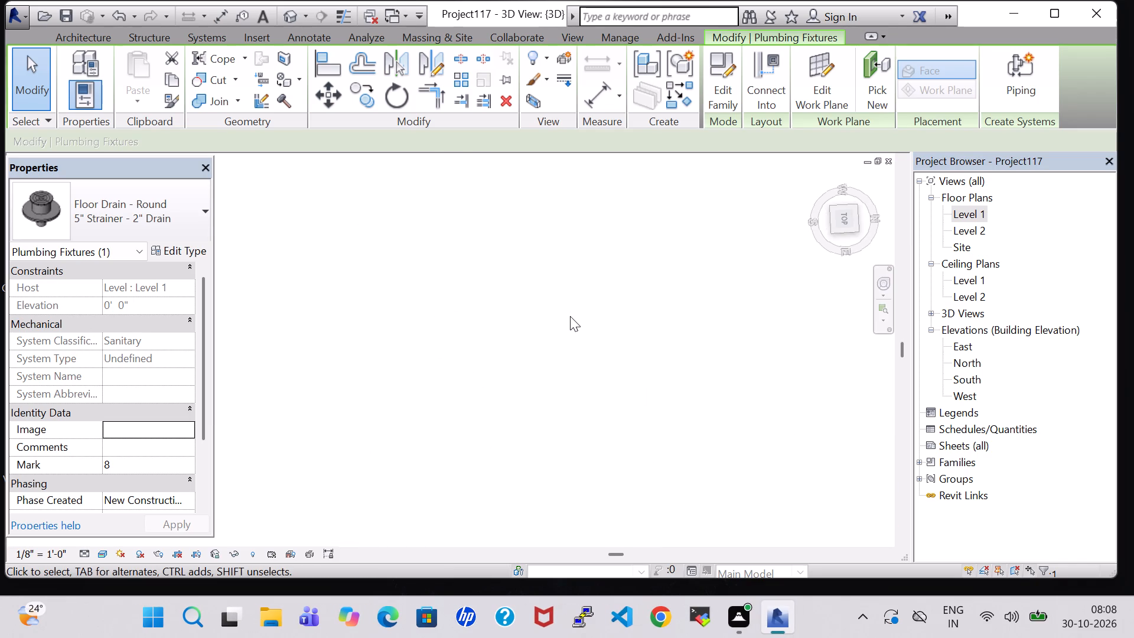
{"action": "scroll", "coordinate": [570, 316], "scroll_direction": "up", "scroll_amount": 5}
{"action": "middle_click_drag", "start_coordinate": [563, 340], "coordinate": [510, 201]}
{"action": "scroll", "coordinate": [536, 350], "scroll_direction": "down", "scroll_amount": 15}
{"action": "scroll", "coordinate": [520, 474], "scroll_direction": "up", "scroll_amount": 20}
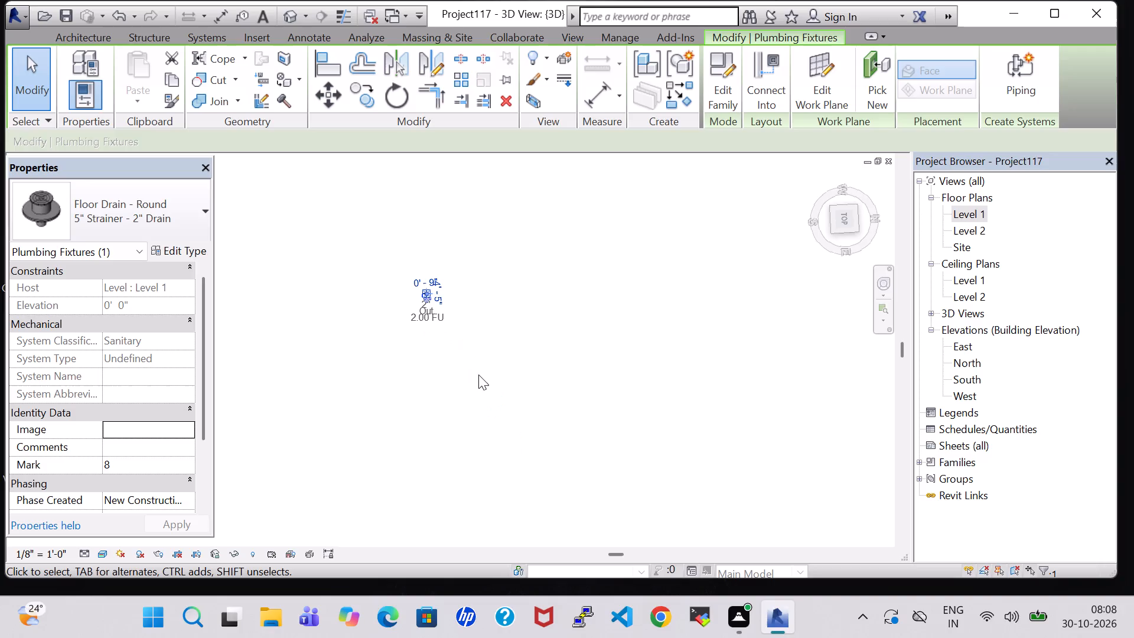
{"action": "scroll", "coordinate": [425, 246], "scroll_direction": "up", "scroll_amount": 14}
{"action": "scroll", "coordinate": [478, 457], "scroll_direction": "up", "scroll_amount": 10}
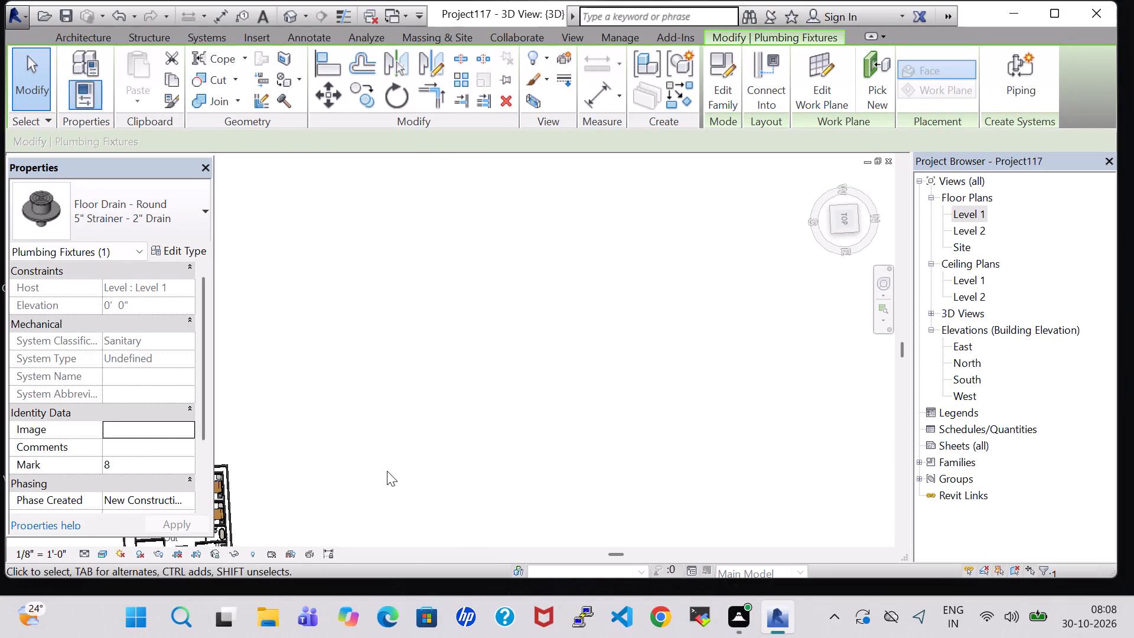
{"action": "scroll", "coordinate": [384, 471], "scroll_direction": "up", "scroll_amount": 1}
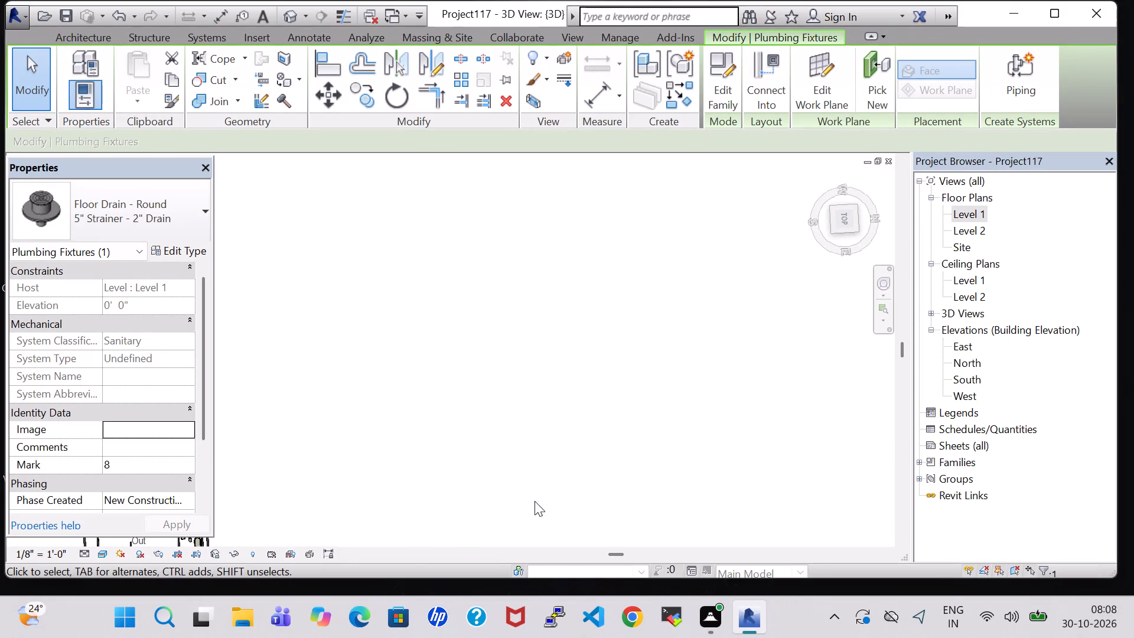
{"action": "triple_click", "coordinate": [348, 558]}
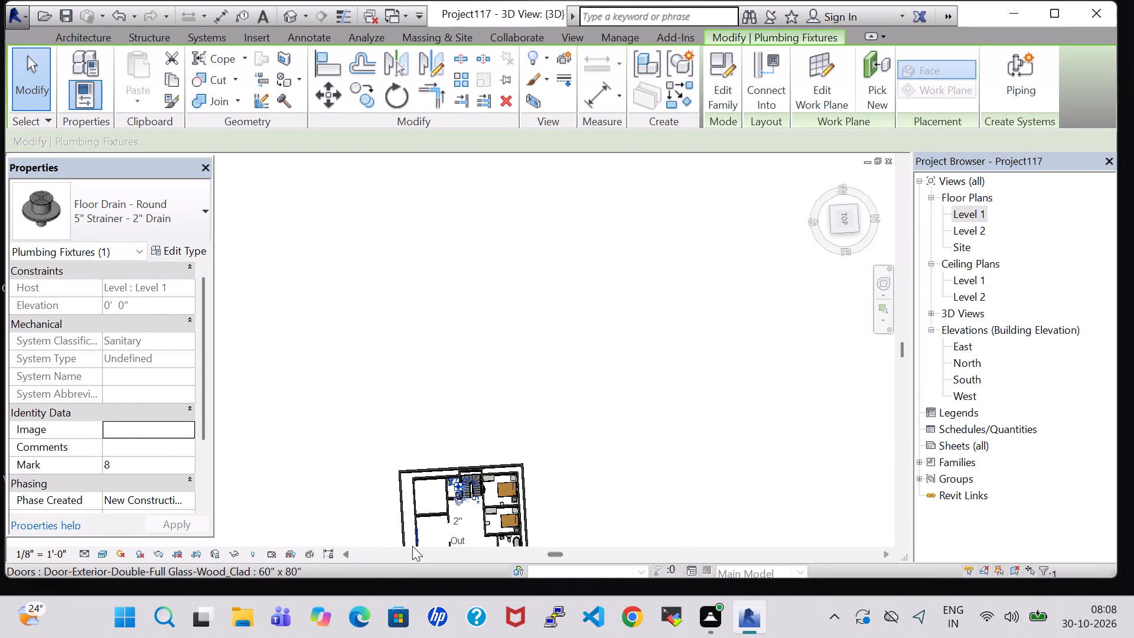
{"action": "scroll", "coordinate": [413, 545], "scroll_direction": "up", "scroll_amount": 12}
{"action": "left_click", "coordinate": [533, 450]}
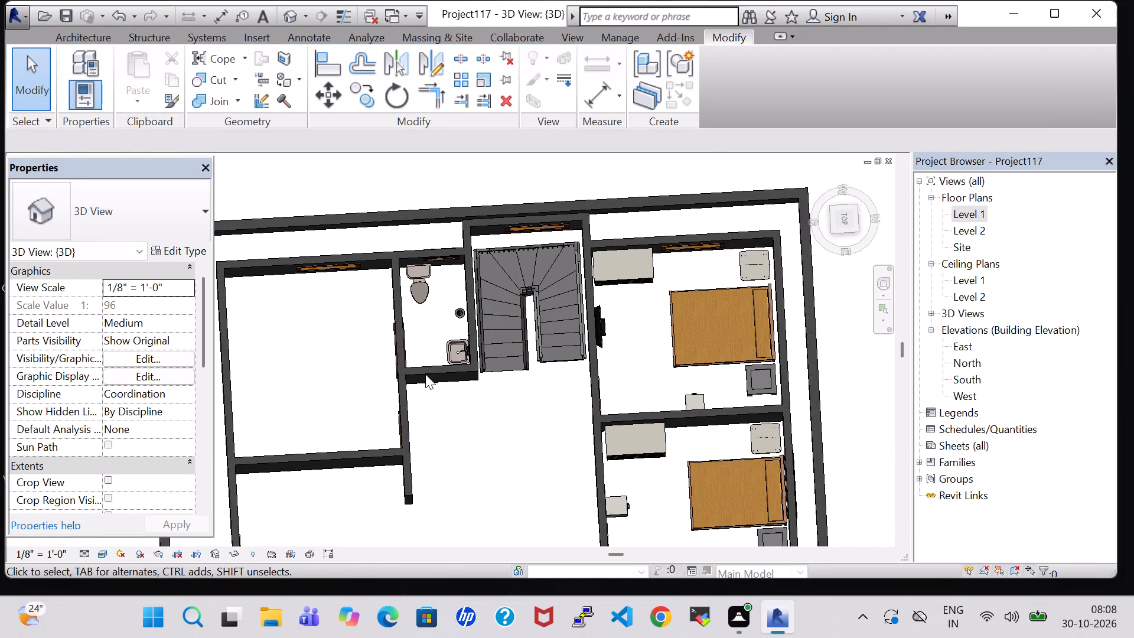
Nudge the small toilet's floor drain 31 increments west and a net four south, about 1' 1" from the stair wall.
{"action": "scroll", "coordinate": [420, 352], "scroll_direction": "up", "scroll_amount": 6}
{"action": "left_click", "coordinate": [502, 267]}
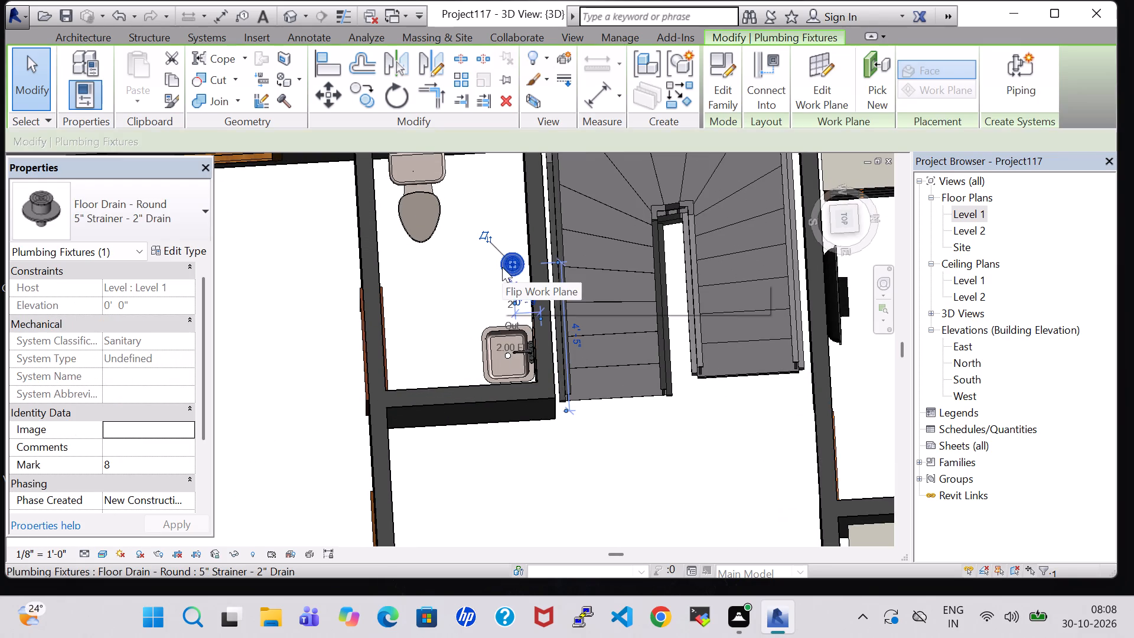
{"action": "key", "text": "Left"}
{"action": "key", "text": "Left"}
{"action": "key", "text": "Left"}
{"action": "key", "text": "Left"}
{"action": "key", "text": "Left"}
{"action": "key", "text": "Left"}
{"action": "key", "text": "Left"}
{"action": "key", "text": "Left"}
{"action": "key", "text": "Left"}
{"action": "key", "text": "Up"}
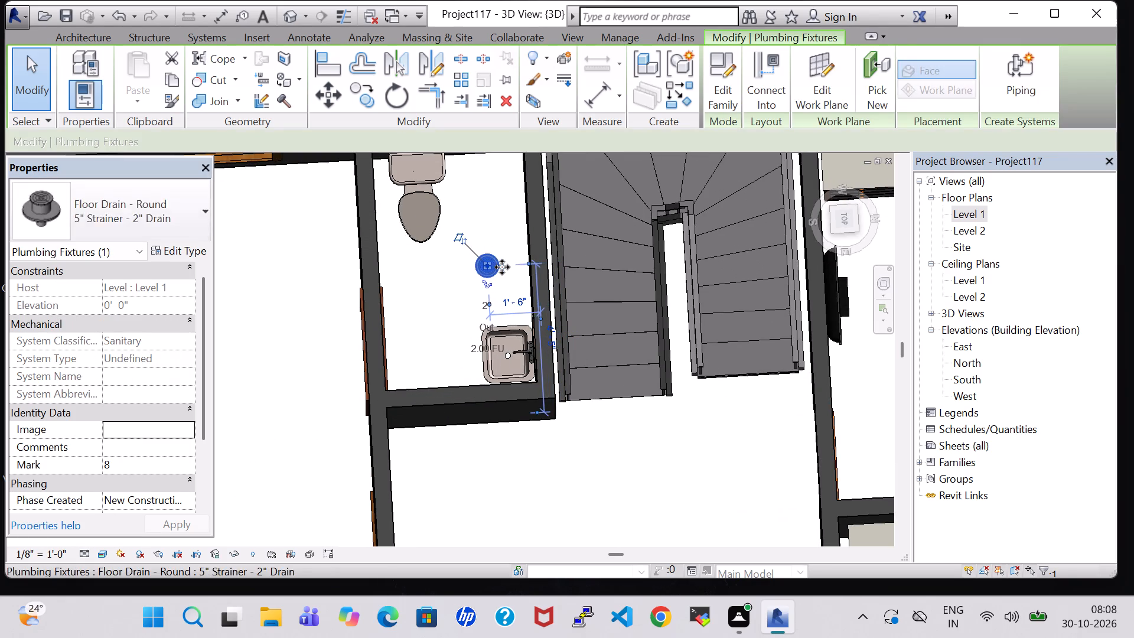
{"action": "key", "text": "Up"}
{"action": "key", "text": "Up"}
{"action": "key", "text": "Up"}
{"action": "key", "text": "Up"}
{"action": "key", "text": "Up"}
{"action": "key", "text": "Up"}
{"action": "key", "text": "Up"}
{"action": "key", "text": "Up"}
{"action": "key", "text": "Up"}
{"action": "key", "text": "Up"}
{"action": "key", "text": "Up"}
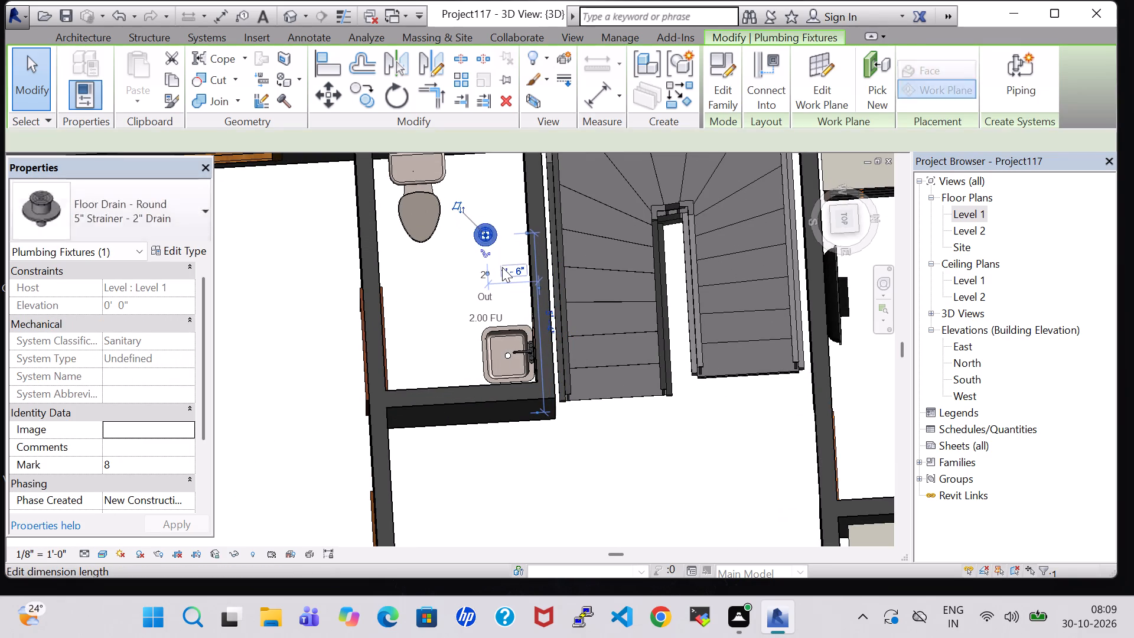
{"action": "key", "text": "Up"}
{"action": "key", "text": "Up"}
{"action": "key", "text": "Up"}
{"action": "key", "text": "Up"}
{"action": "key", "text": "Up"}
{"action": "key", "text": "Up"}
{"action": "key", "text": "Up"}
{"action": "key", "text": "Up"}
{"action": "key", "text": "Up"}
{"action": "key", "text": "Up"}
{"action": "key", "text": "Up"}
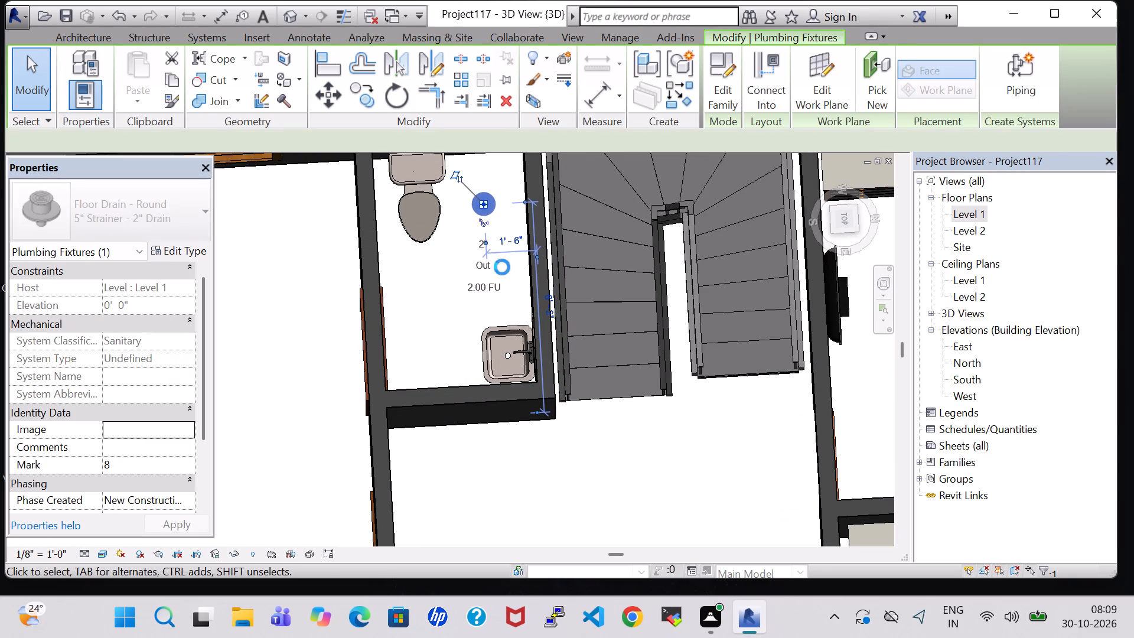
{"action": "key", "text": "Up"}
{"action": "key", "text": "Up"}
{"action": "key", "text": "Up"}
{"action": "key", "text": "Right"}
{"action": "key", "text": "Right"}
{"action": "key", "text": "Right"}
{"action": "key", "text": "Right"}
{"action": "key", "text": "Right"}
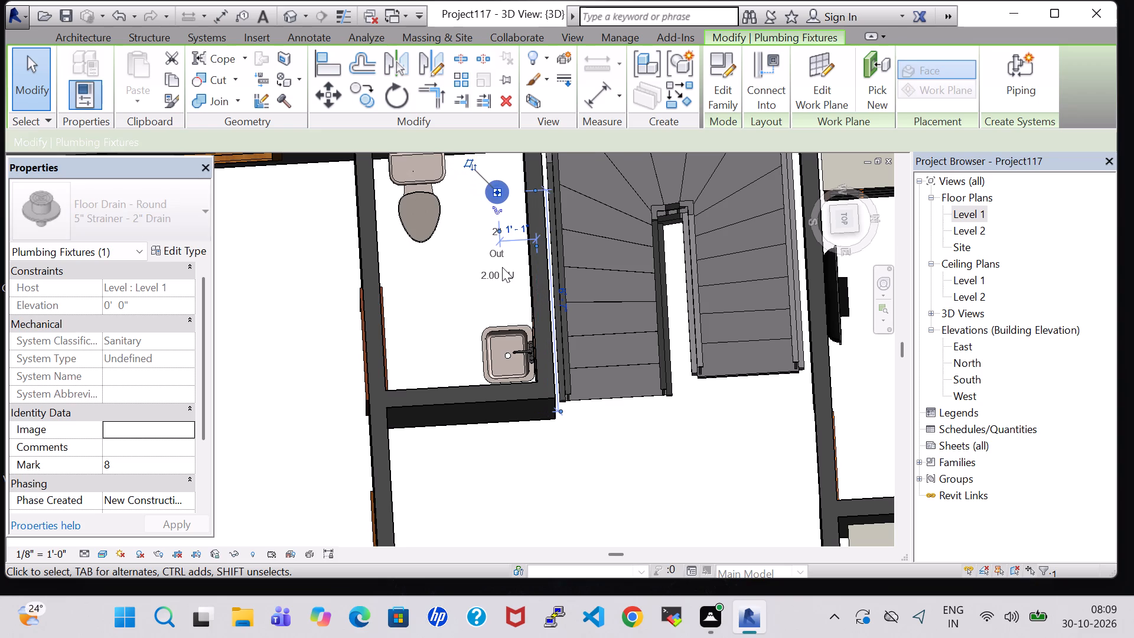
{"action": "key", "text": "Up"}
{"action": "key", "text": "Up"}
{"action": "key", "text": "Up"}
{"action": "key", "text": "Up"}
{"action": "key", "text": "Up"}
{"action": "left_click", "coordinate": [674, 470]}
Examine the small toilet's fixtures, the stair and the elliptical mirror above the sink from several 3D angles.
{"action": "scroll", "coordinate": [667, 467], "scroll_direction": "down", "scroll_amount": 1}
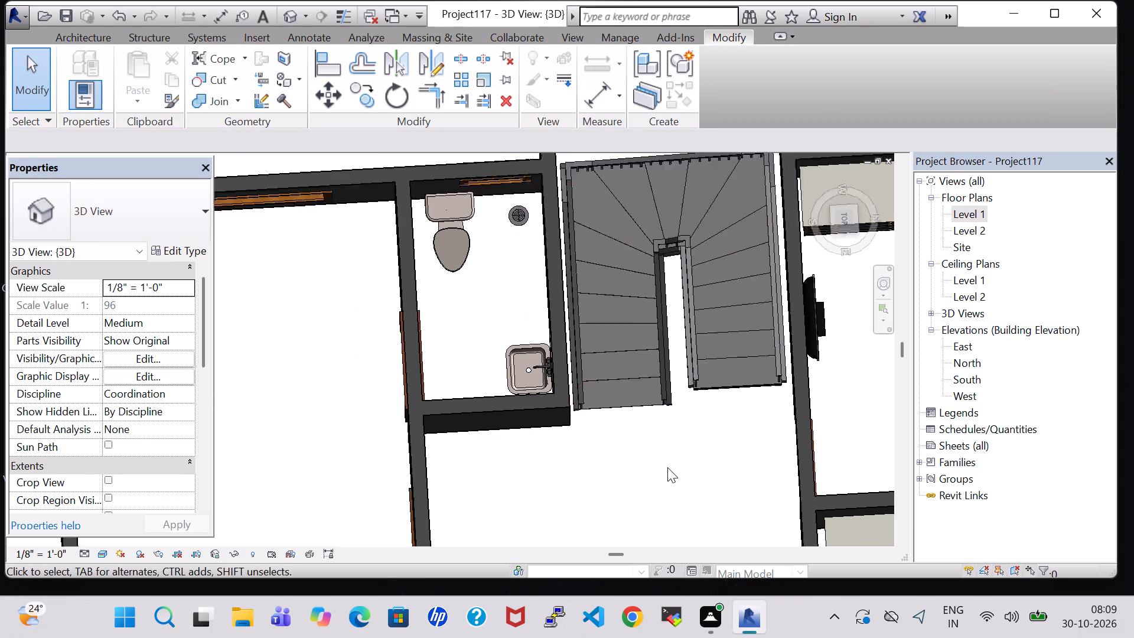
{"action": "scroll", "coordinate": [667, 467], "scroll_direction": "down", "scroll_amount": 2}
{"action": "middle_click_drag", "start_coordinate": [529, 377], "coordinate": [523, 324], "text": "shift"}
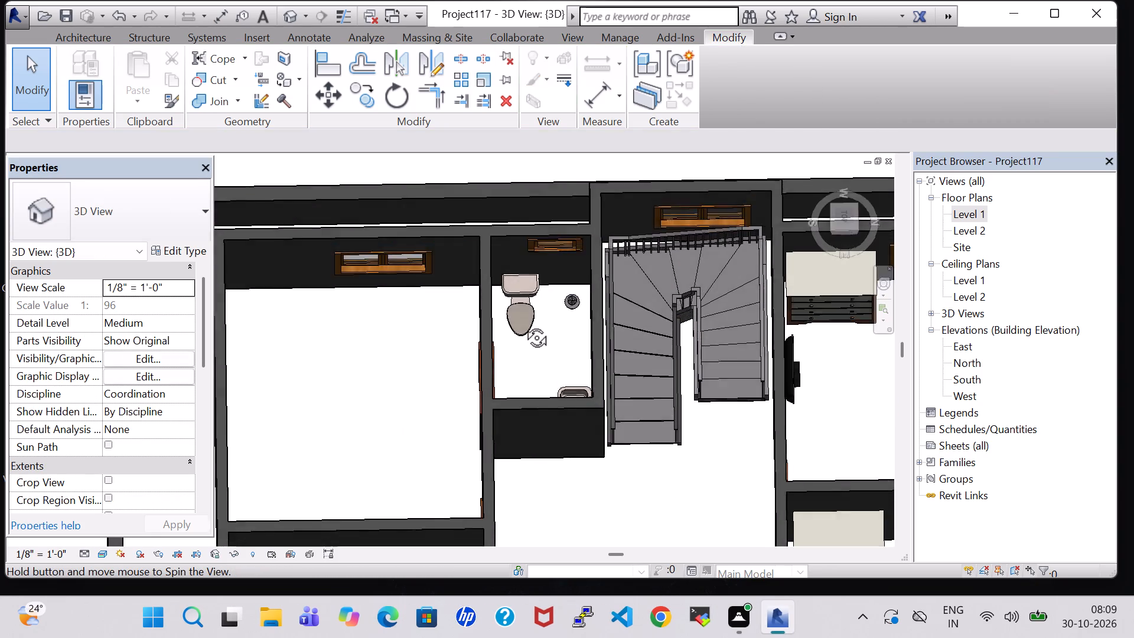
{"action": "middle_click_drag", "start_coordinate": [523, 324], "coordinate": [524, 269], "text": "shift"}
{"action": "scroll", "coordinate": [526, 347], "scroll_direction": "up", "scroll_amount": 5}
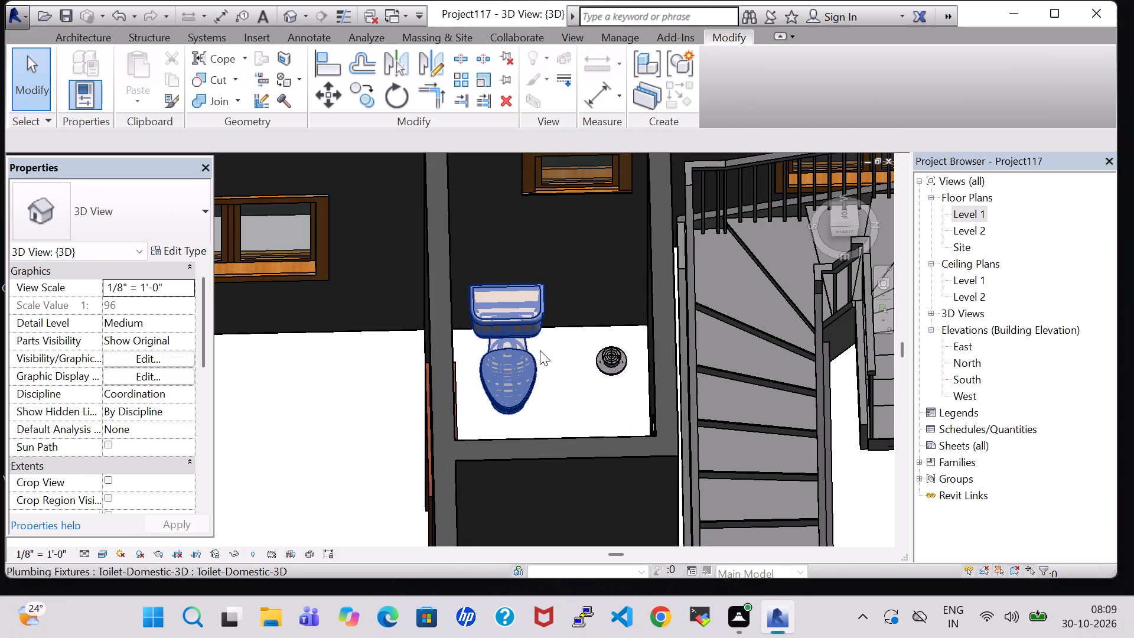
{"action": "middle_click_drag", "start_coordinate": [550, 394], "coordinate": [629, 416], "text": "shift"}
{"action": "middle_click_drag", "start_coordinate": [546, 451], "coordinate": [557, 445]}
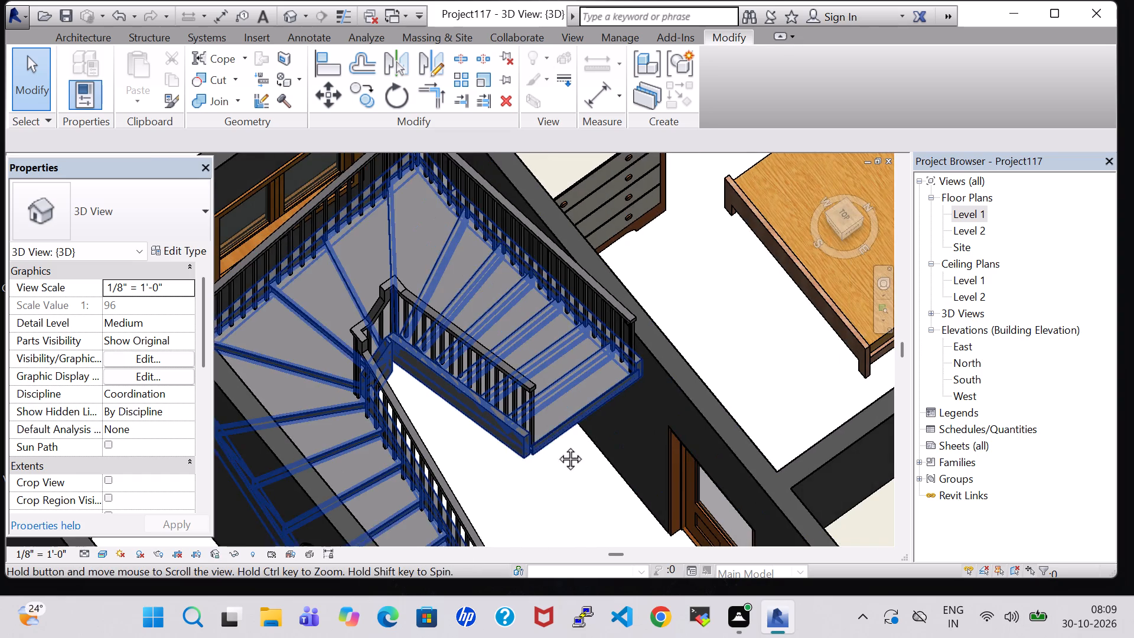
{"action": "middle_click_drag", "start_coordinate": [557, 445], "coordinate": [789, 246]}
{"action": "middle_click_drag", "start_coordinate": [438, 341], "coordinate": [512, 420], "text": "shift"}
{"action": "middle_click_drag", "start_coordinate": [524, 476], "coordinate": [693, 311]}
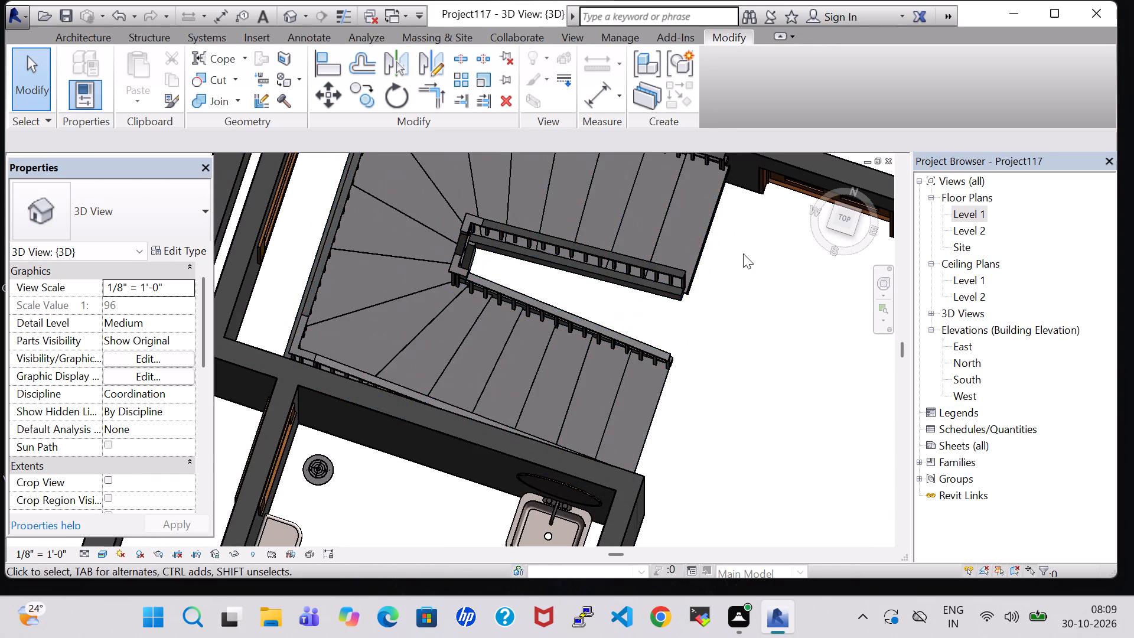
{"action": "scroll", "coordinate": [613, 456], "scroll_direction": "up", "scroll_amount": 3}
{"action": "middle_click_drag", "start_coordinate": [696, 536], "coordinate": [736, 354]}
{"action": "middle_click_drag", "start_coordinate": [737, 347], "coordinate": [760, 246]}
{"action": "middle_click_drag", "start_coordinate": [519, 435], "coordinate": [568, 368], "text": "shift"}
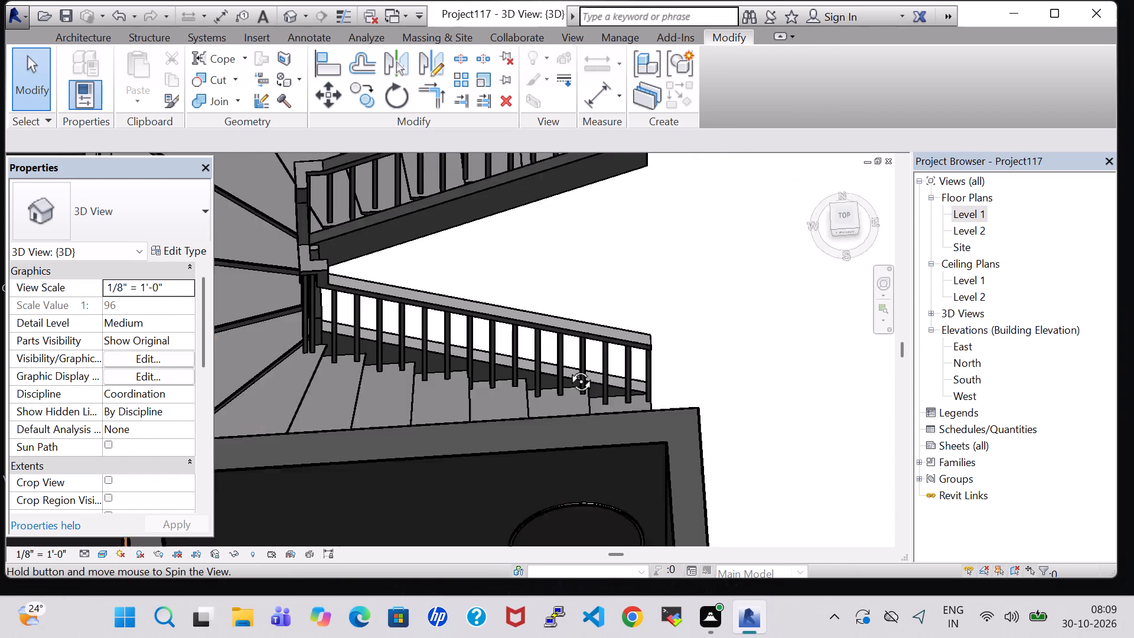
{"action": "middle_click_drag", "start_coordinate": [568, 368], "coordinate": [571, 346], "text": "shift"}
{"action": "middle_click_drag", "start_coordinate": [568, 416], "coordinate": [578, 200]}
{"action": "scroll", "coordinate": [578, 196], "scroll_direction": "up", "scroll_amount": 1}
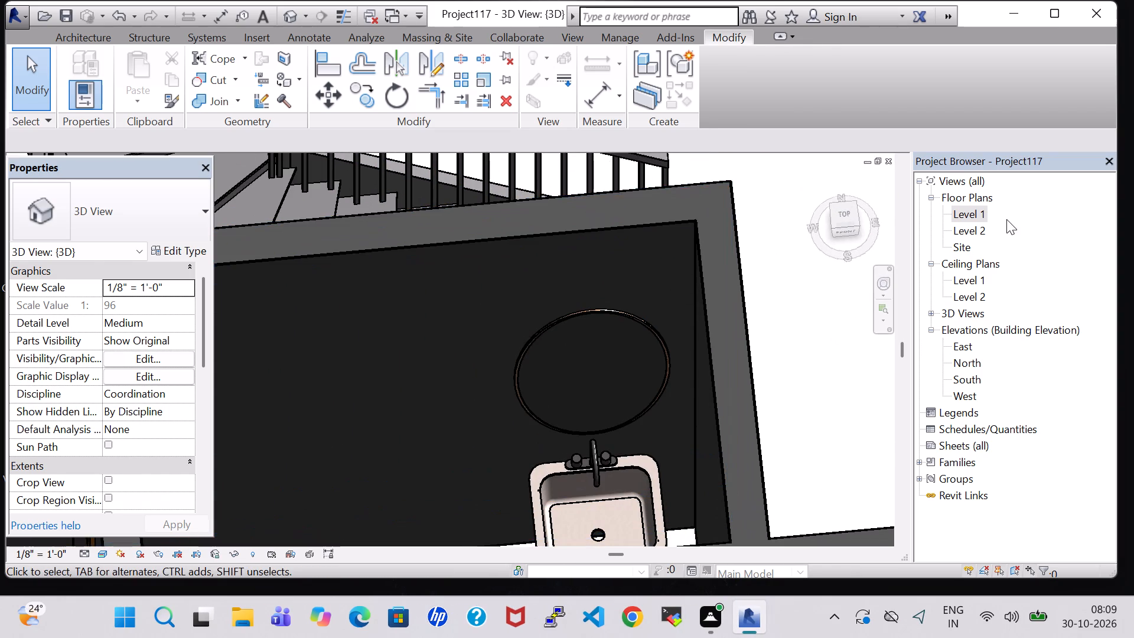
Place a tagged room in the small toilet south of the stair on the Level 1 floor plan.
{"action": "double_click", "coordinate": [964, 211]}
{"action": "scroll", "coordinate": [631, 340], "scroll_direction": "down", "scroll_amount": 7}
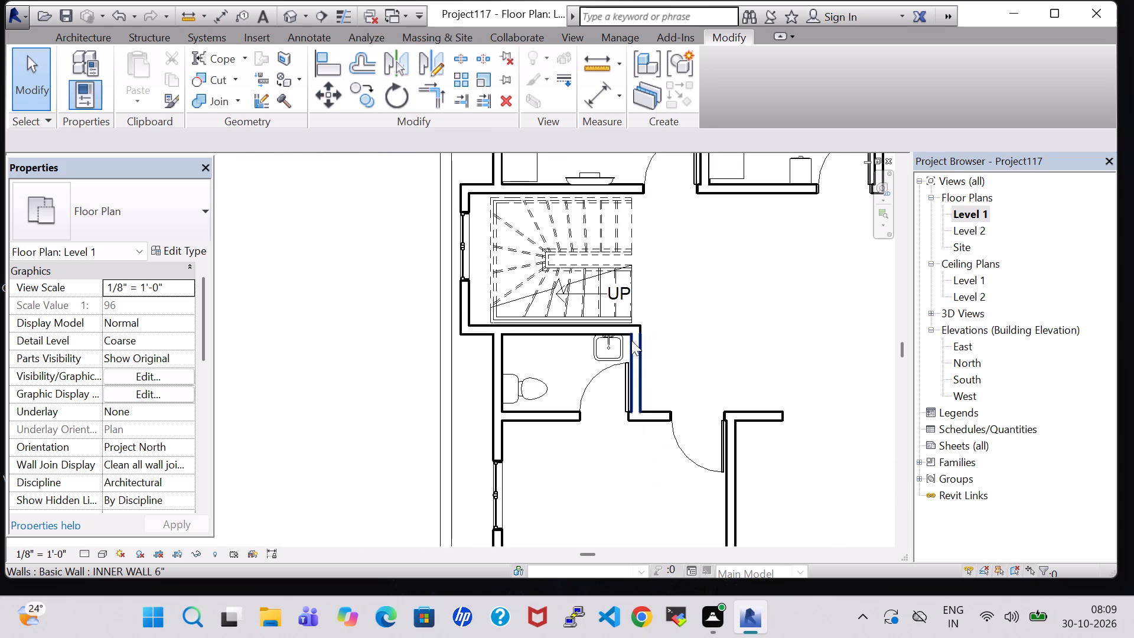
{"action": "scroll", "coordinate": [631, 340], "scroll_direction": "down", "scroll_amount": 7}
{"action": "middle_click_drag", "start_coordinate": [713, 332], "coordinate": [685, 360]}
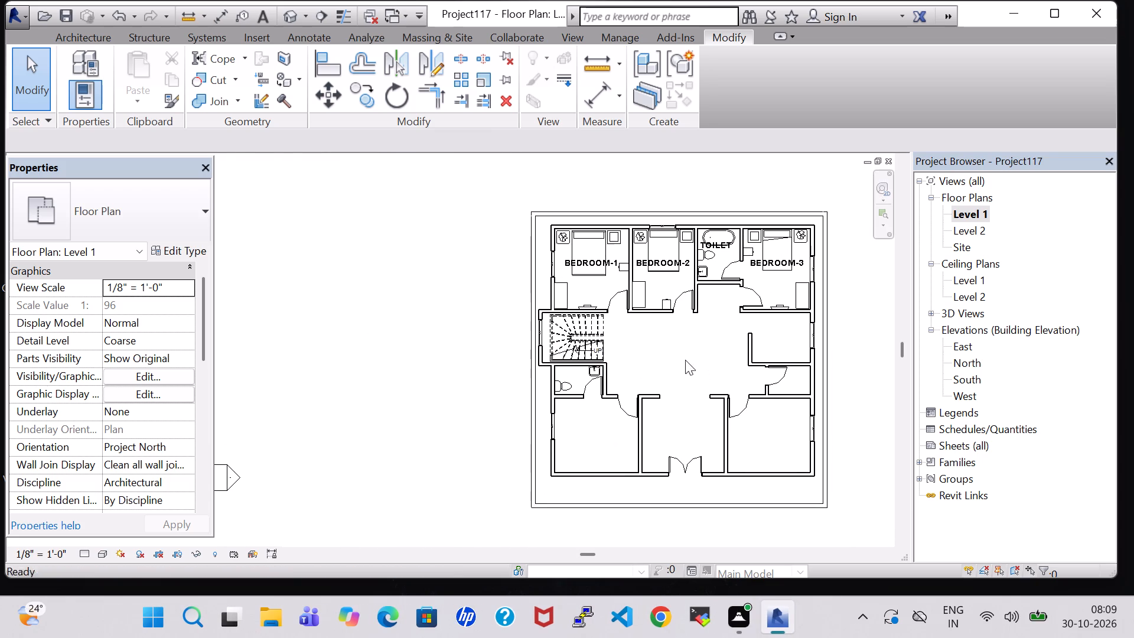
{"action": "left_click", "coordinate": [85, 41]}
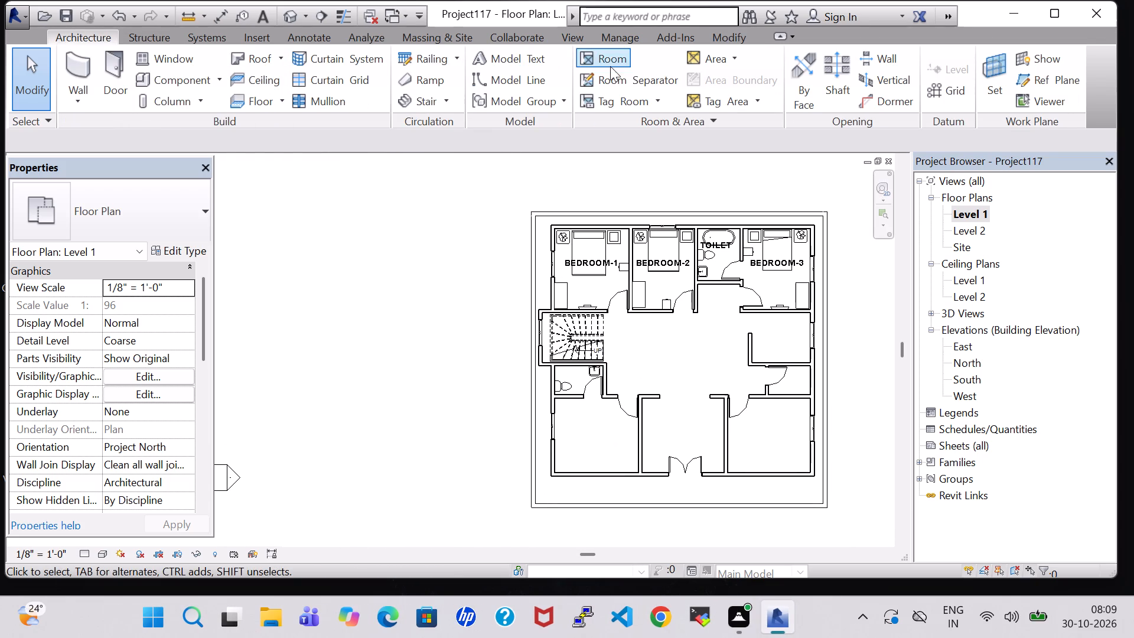
{"action": "left_click", "coordinate": [610, 66]}
{"action": "left_click", "coordinate": [513, 255]}
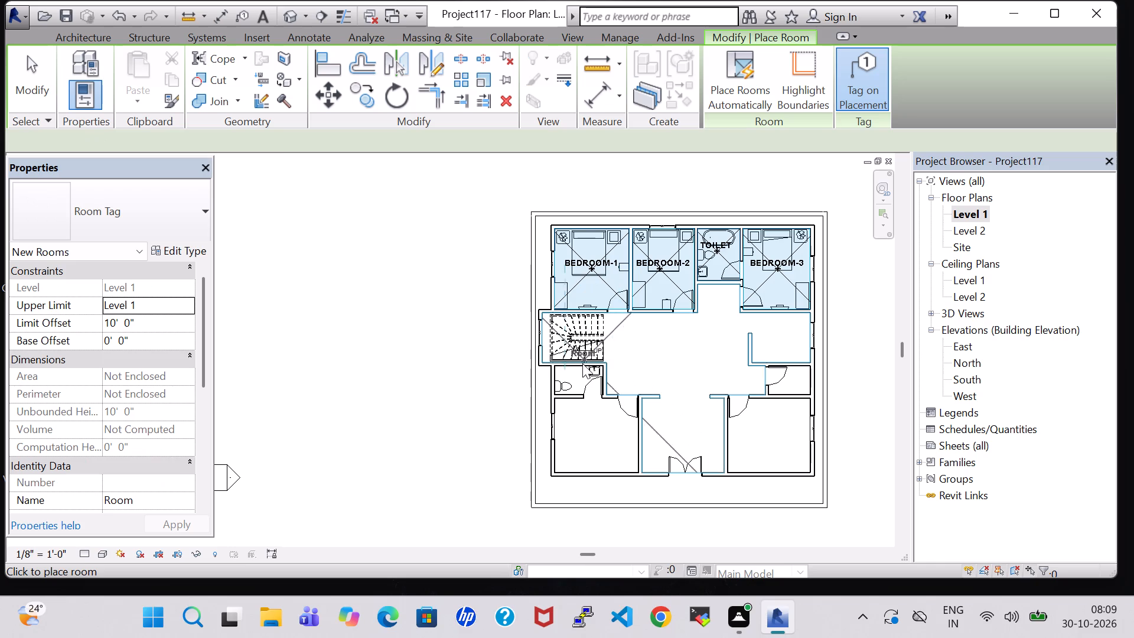
{"action": "scroll", "coordinate": [576, 386], "scroll_direction": "up", "scroll_amount": 8}
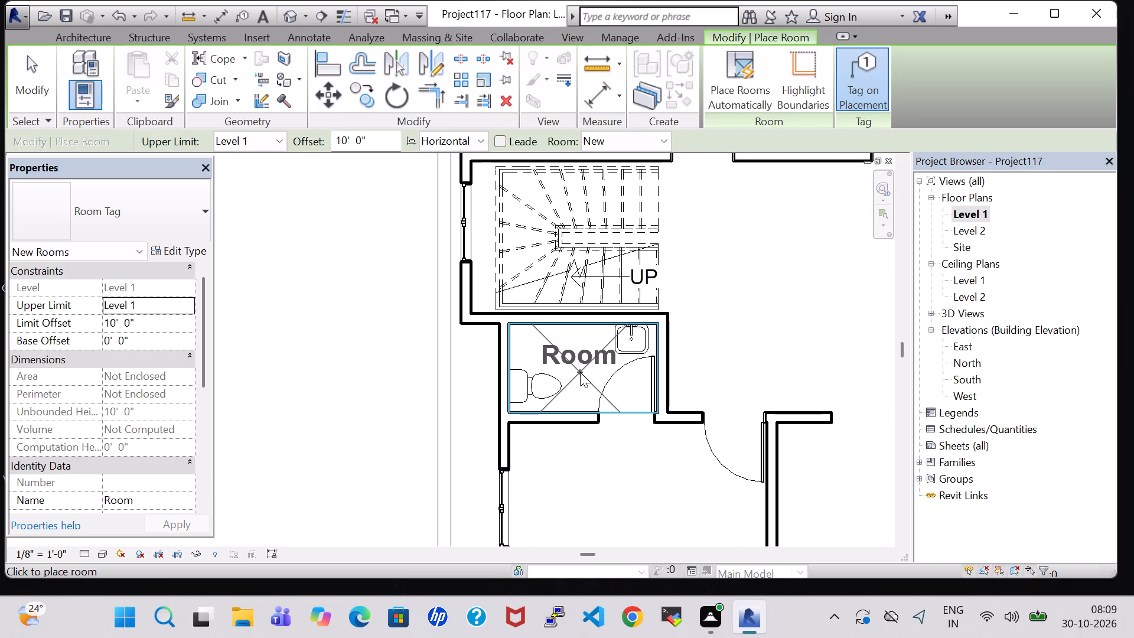
{"action": "left_click", "coordinate": [580, 372]}
{"action": "key", "text": "Escape"}
{"action": "key", "text": "Escape"}
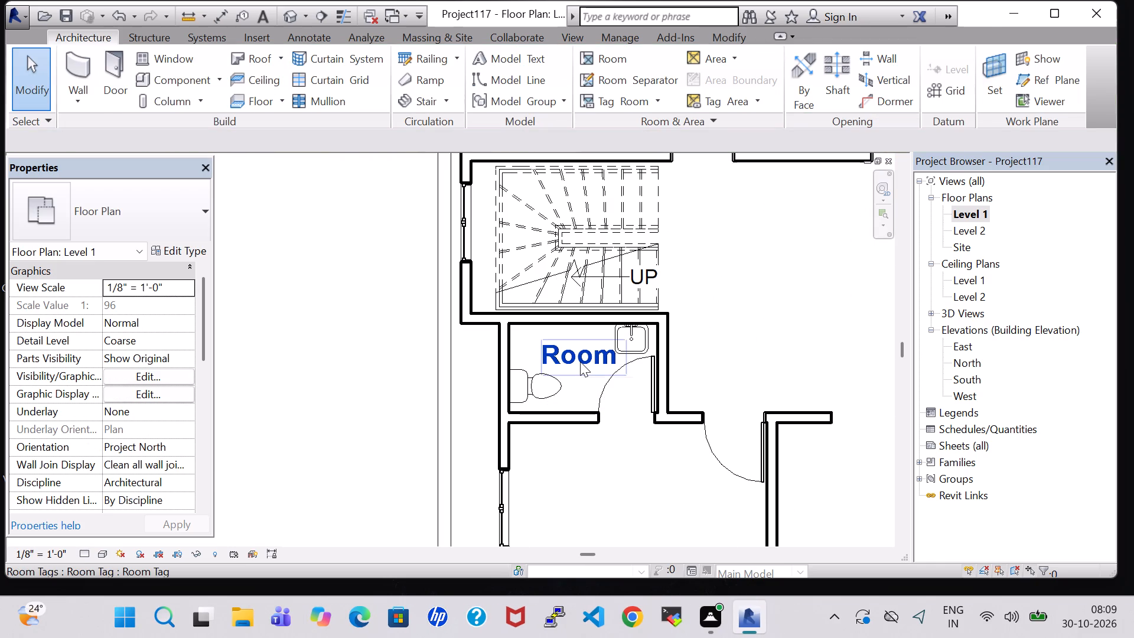
Rename the new room south of the stair as TOILET.
{"action": "double_click", "coordinate": [580, 362]}
{"action": "key", "text": "BackSpace"}
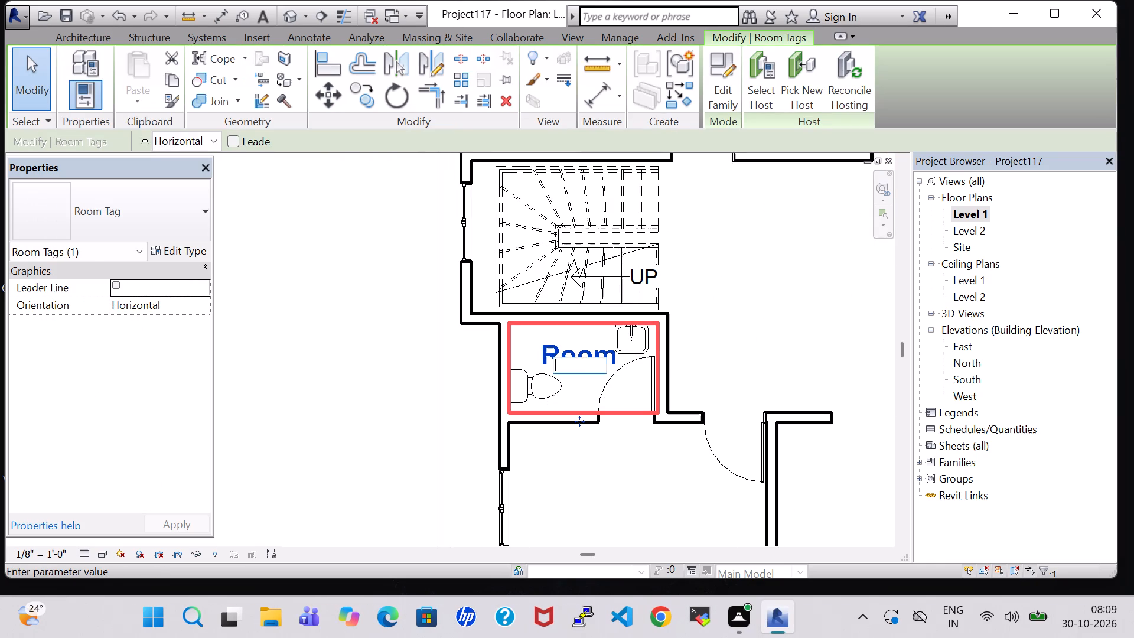
{"action": "type", "text": "TOILET"}
{"action": "key", "text": "Return"}
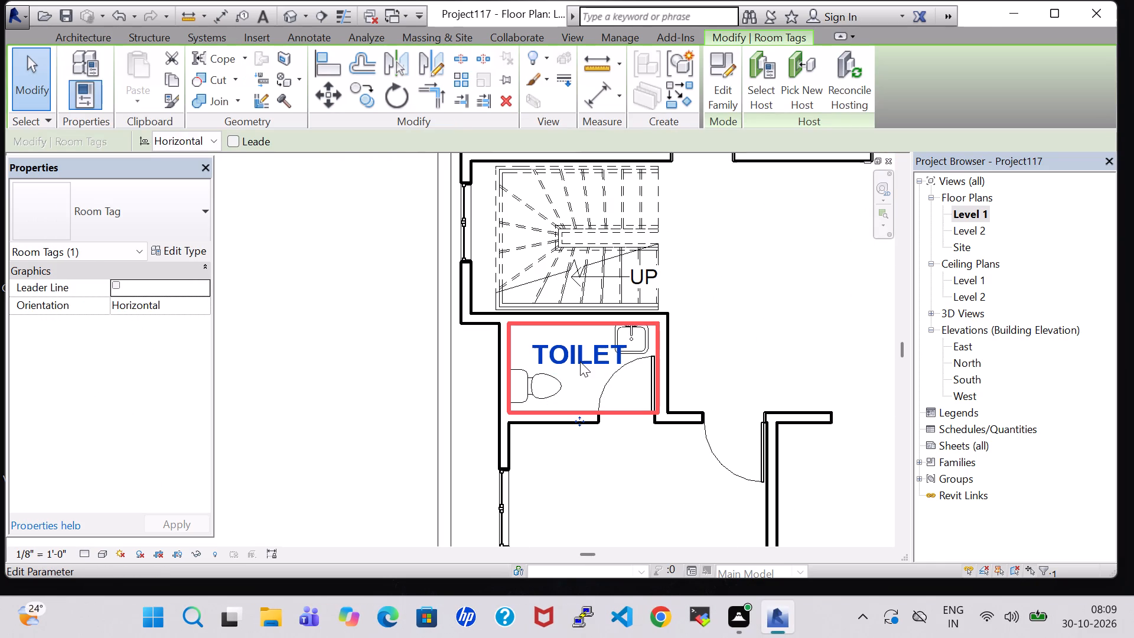
{"action": "left_click", "coordinate": [768, 315]}
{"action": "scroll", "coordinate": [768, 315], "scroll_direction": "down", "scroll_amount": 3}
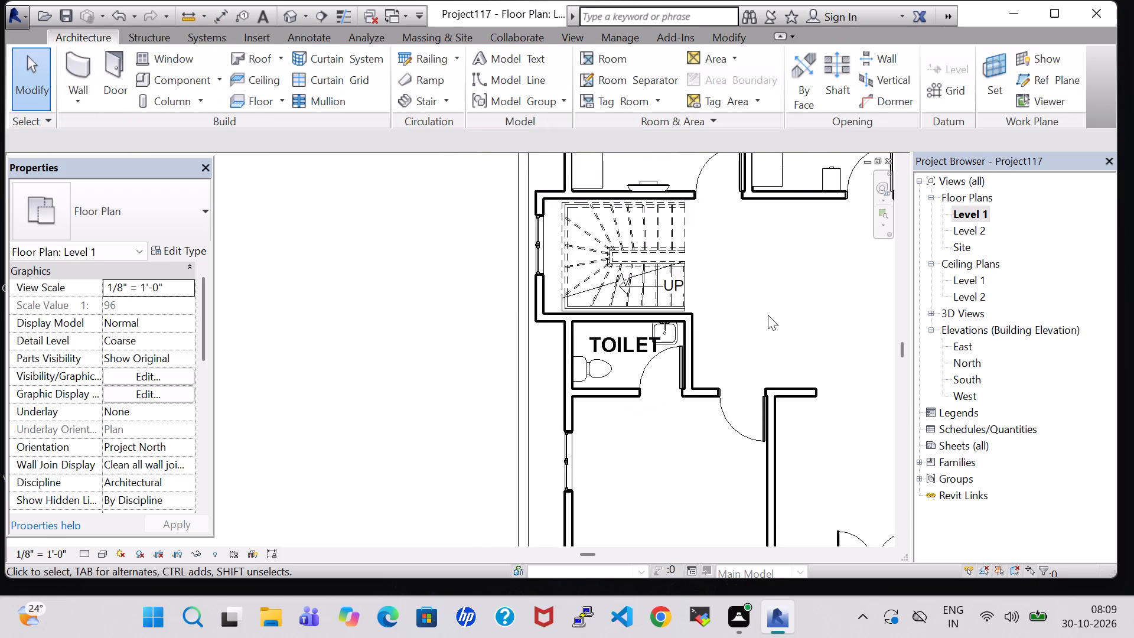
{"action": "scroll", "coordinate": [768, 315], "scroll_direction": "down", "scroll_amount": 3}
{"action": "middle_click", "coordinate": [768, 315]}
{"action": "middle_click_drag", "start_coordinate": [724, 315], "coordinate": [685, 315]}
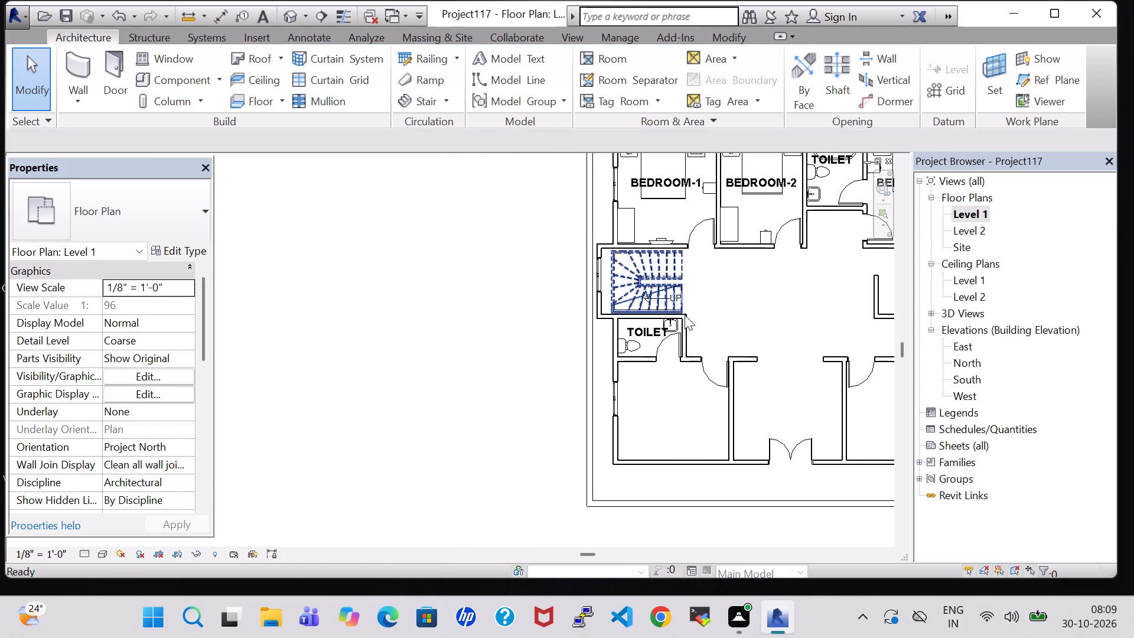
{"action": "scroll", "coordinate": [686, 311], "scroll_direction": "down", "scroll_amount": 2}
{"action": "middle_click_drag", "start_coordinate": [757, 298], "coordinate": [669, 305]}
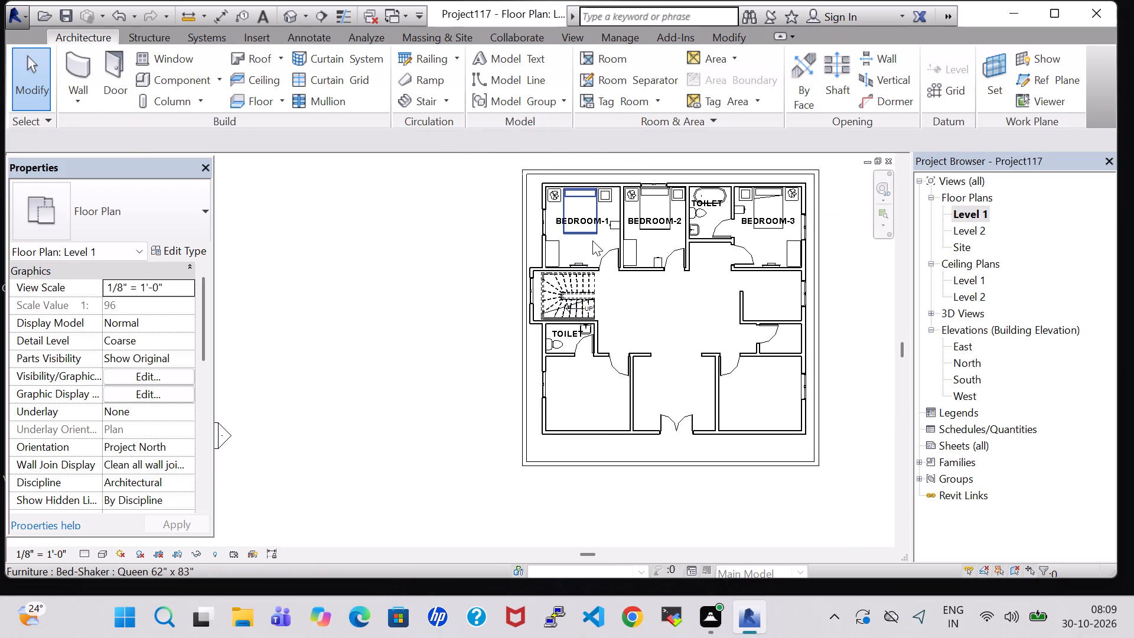
Place a matching Bed-Shaker Queen 62" x 83" in the southwest room, head toward the south wall, about 3' 10" from the west wall.
{"action": "left_click", "coordinate": [578, 236]}
{"action": "right_click", "coordinate": [578, 236]}
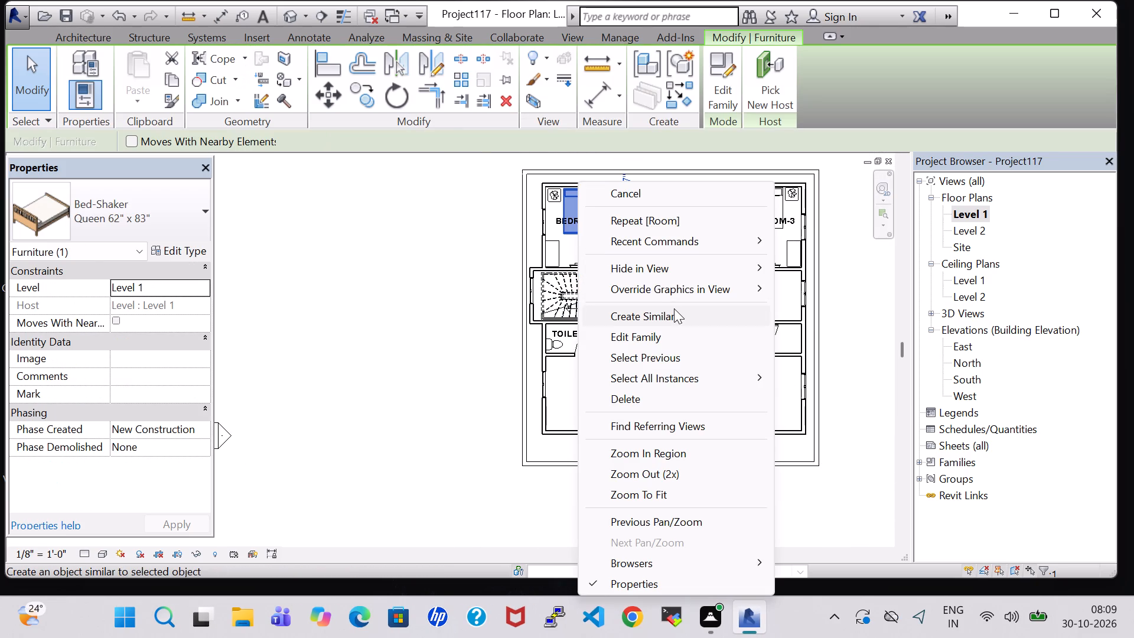
{"action": "left_click", "coordinate": [840, 318]}
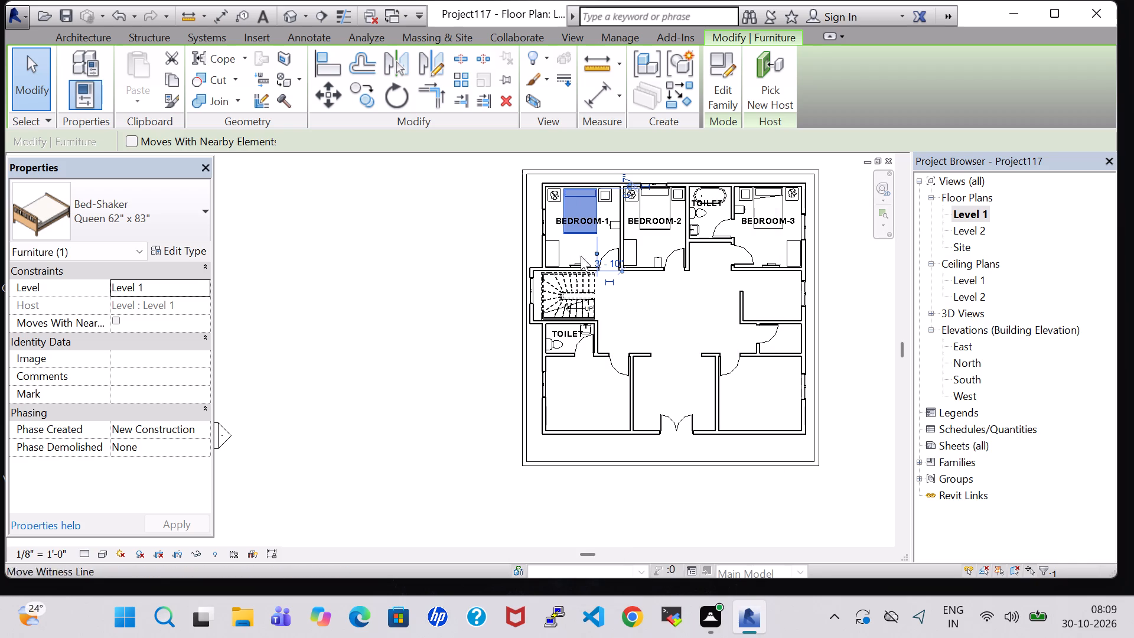
{"action": "right_click", "coordinate": [581, 236]}
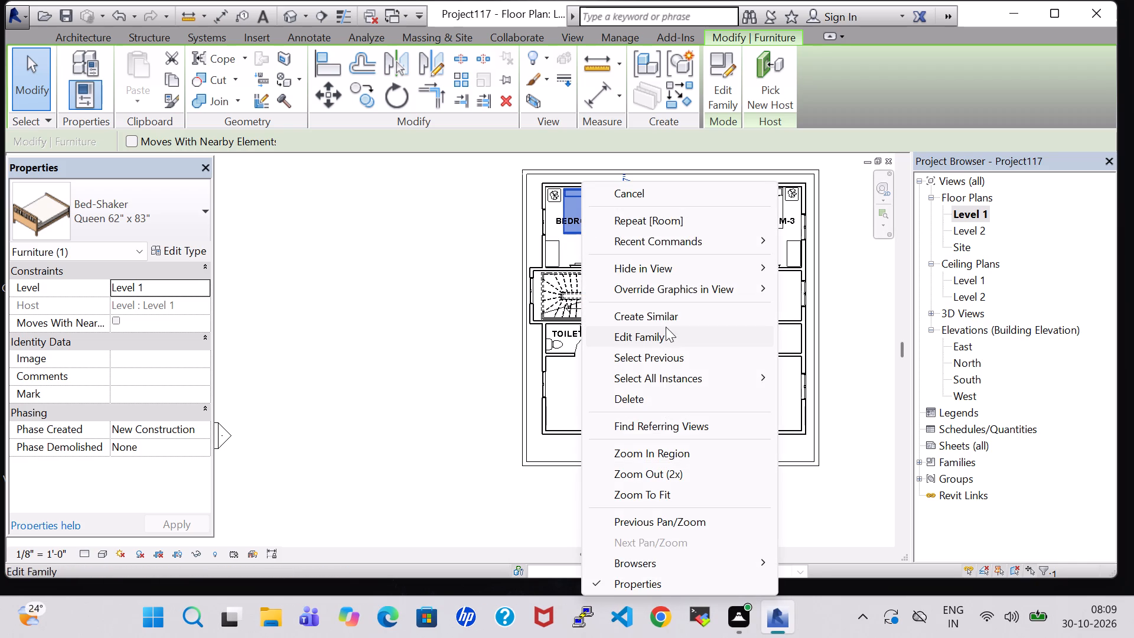
{"action": "left_click", "coordinate": [659, 317]}
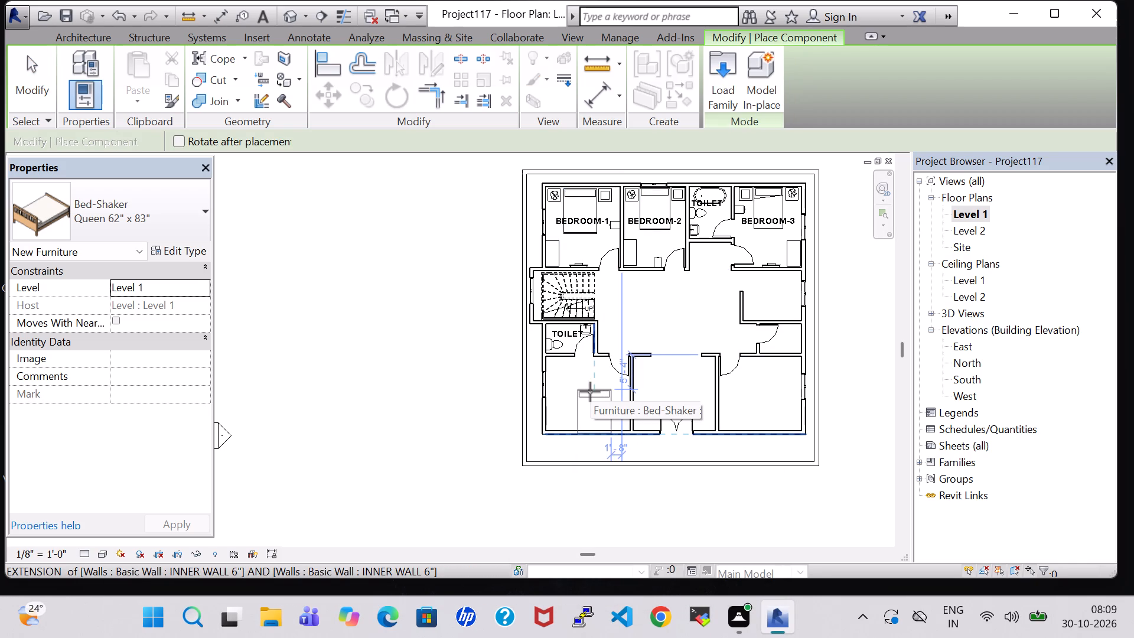
{"action": "key", "text": "space"}
{"action": "key", "text": "space"}
{"action": "key", "text": "space"}
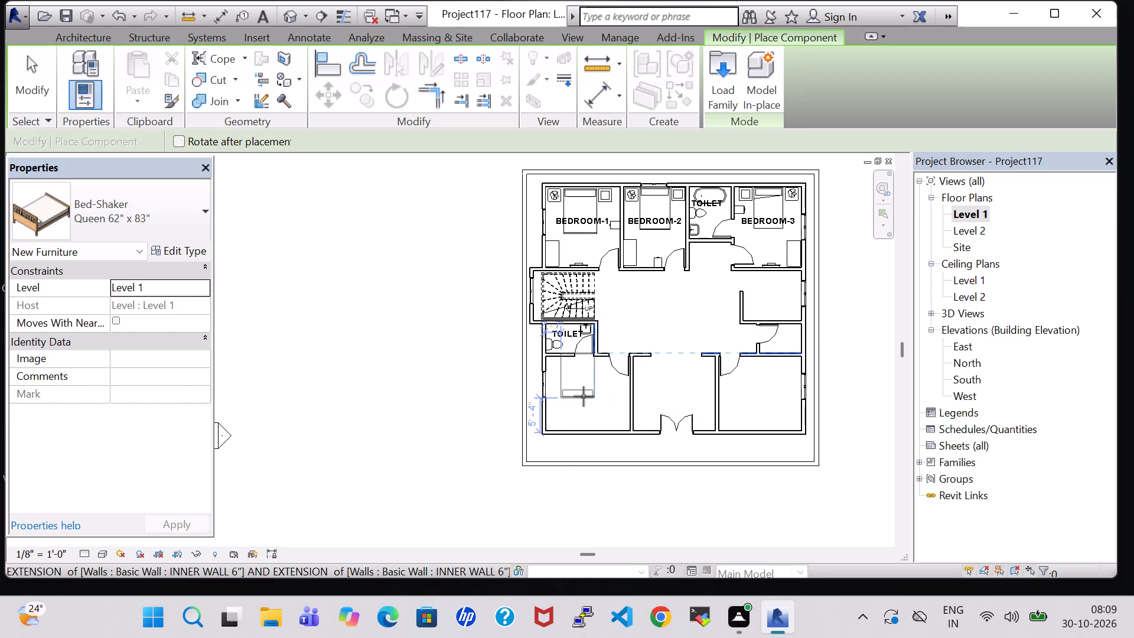
{"action": "scroll", "coordinate": [594, 432], "scroll_direction": "up", "scroll_amount": 7}
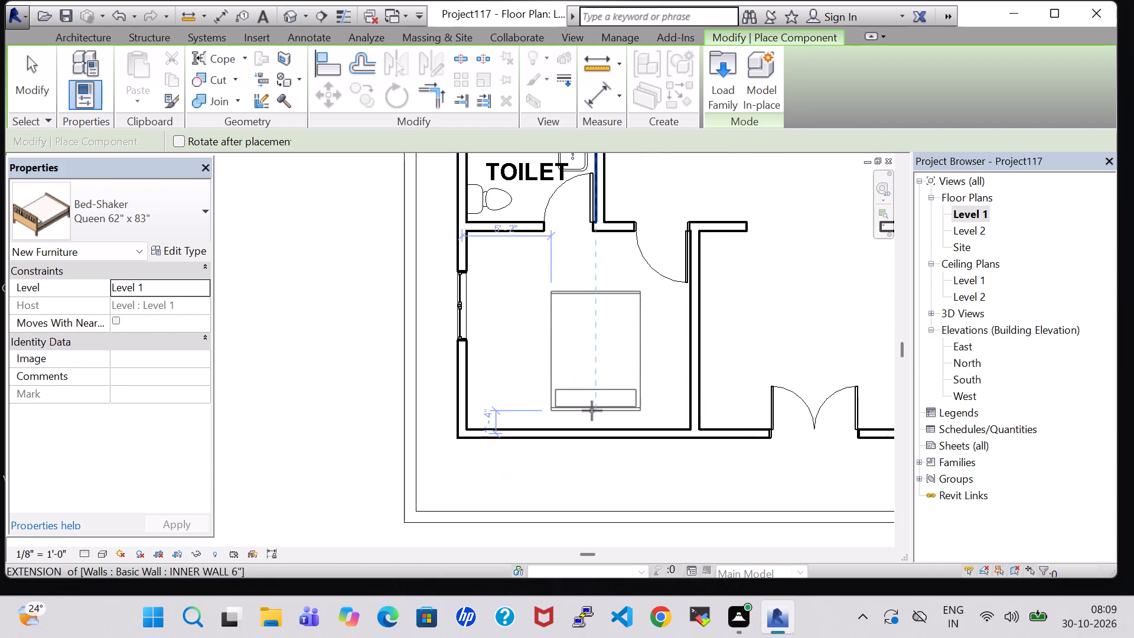
{"action": "left_click", "coordinate": [572, 416]}
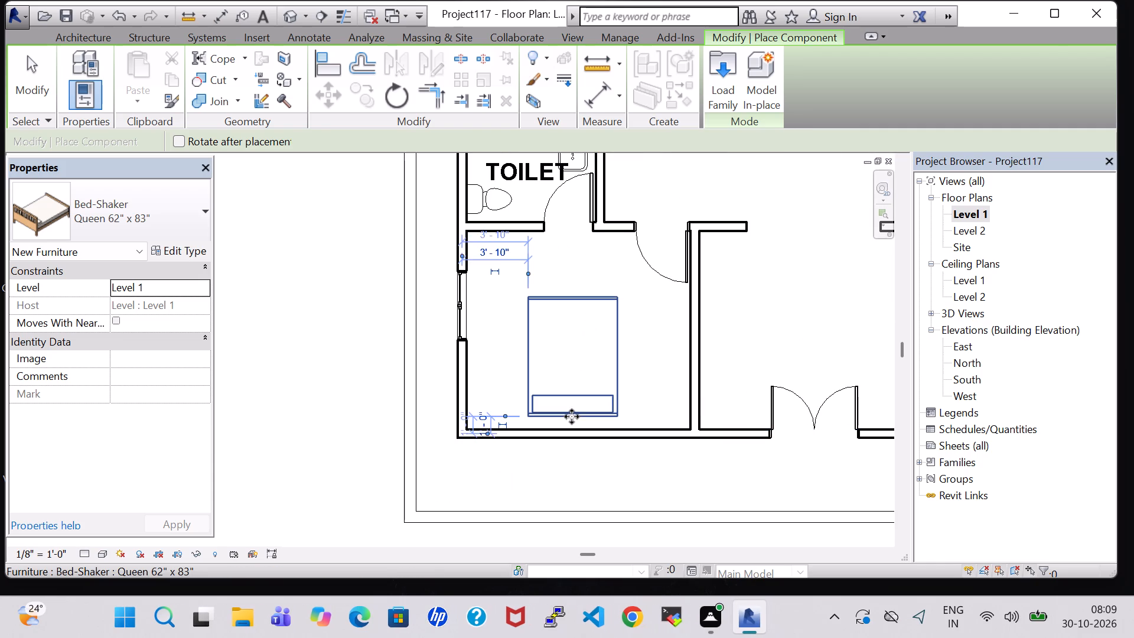
{"action": "key", "text": "Escape"}
{"action": "key", "text": "Escape"}
Nudge the southwest room's bed a net two increments south, to about 6" from the south wall.
{"action": "left_click", "coordinate": [572, 416]}
{"action": "key", "text": "Down"}
{"action": "key", "text": "Down"}
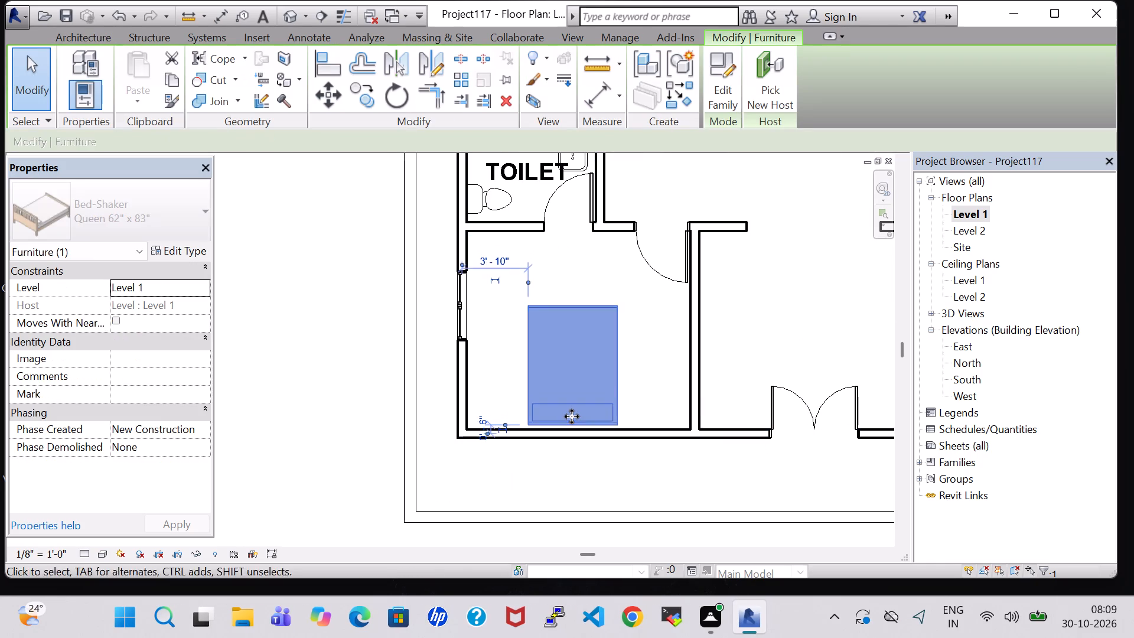
{"action": "key", "text": "Down"}
{"action": "key", "text": "Up"}
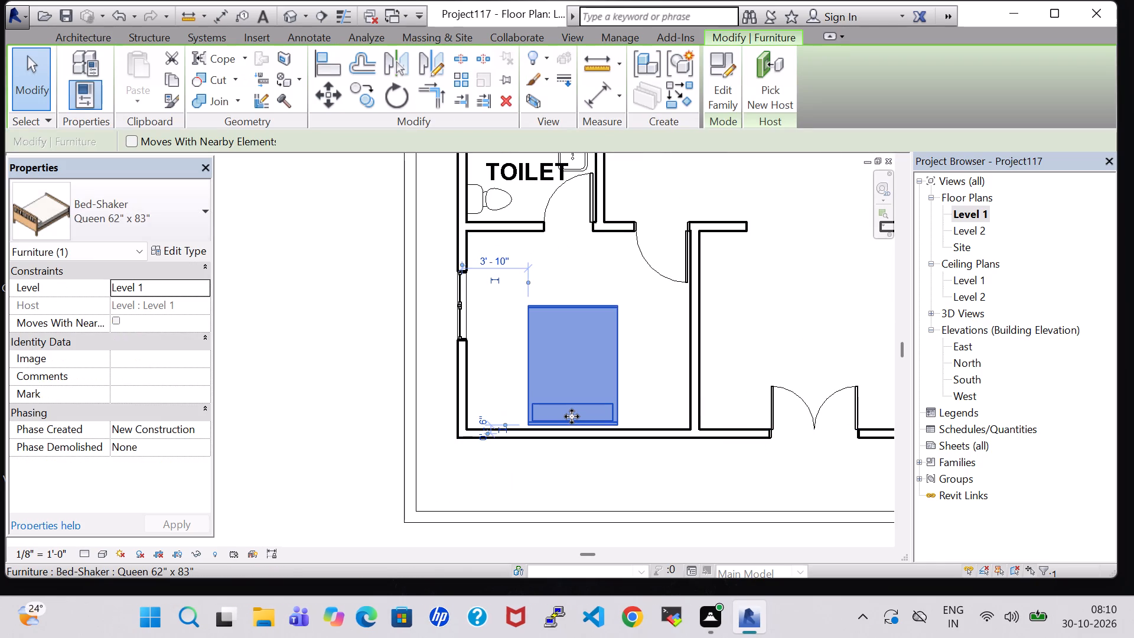
{"action": "left_click", "coordinate": [750, 349]}
Place a matching 24" x 24" x 24" coffee table east of the southwest room's bed, about 1' 11" from the east wall.
{"action": "scroll", "coordinate": [750, 345], "scroll_direction": "down", "scroll_amount": 5}
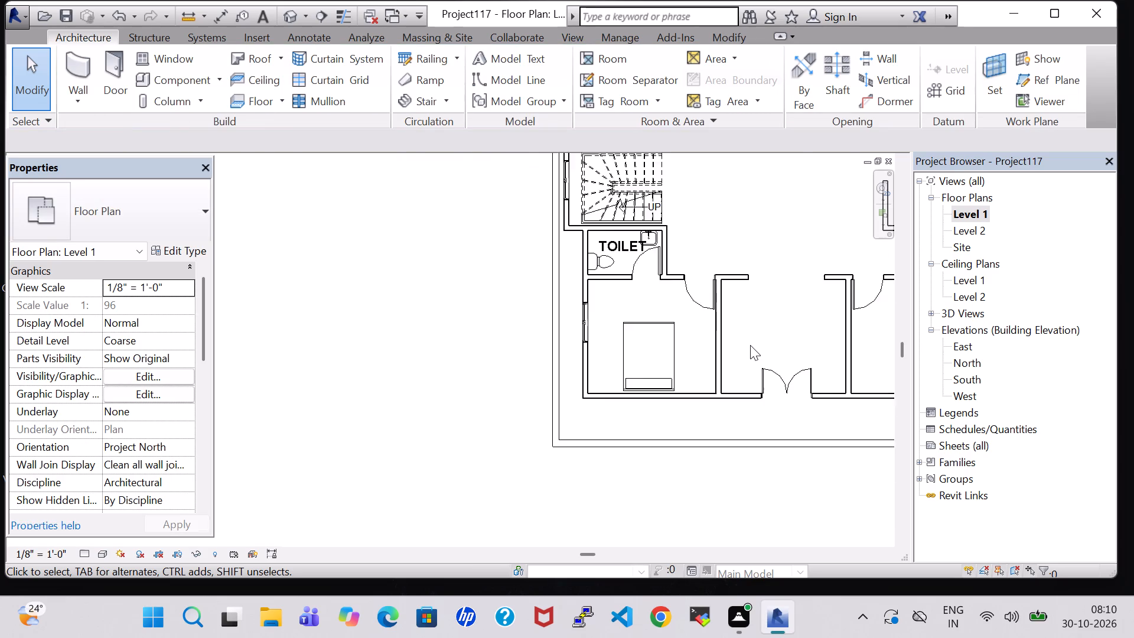
{"action": "scroll", "coordinate": [750, 345], "scroll_direction": "down", "scroll_amount": 2}
{"action": "middle_click_drag", "start_coordinate": [765, 278], "coordinate": [758, 317]}
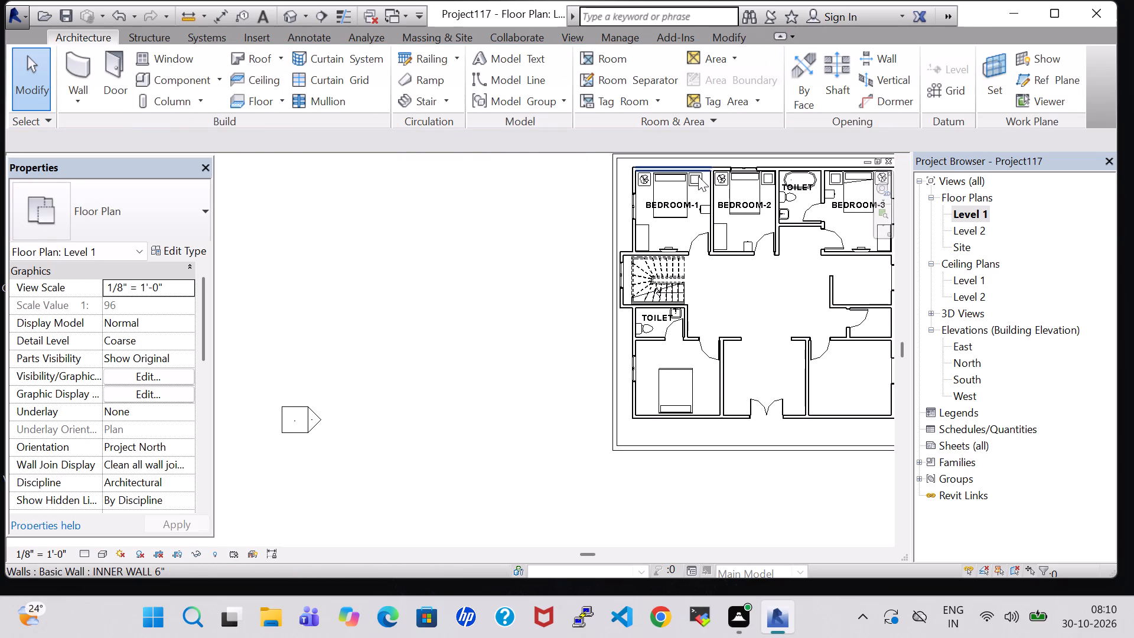
{"action": "left_click", "coordinate": [699, 180]}
{"action": "right_click", "coordinate": [699, 180]}
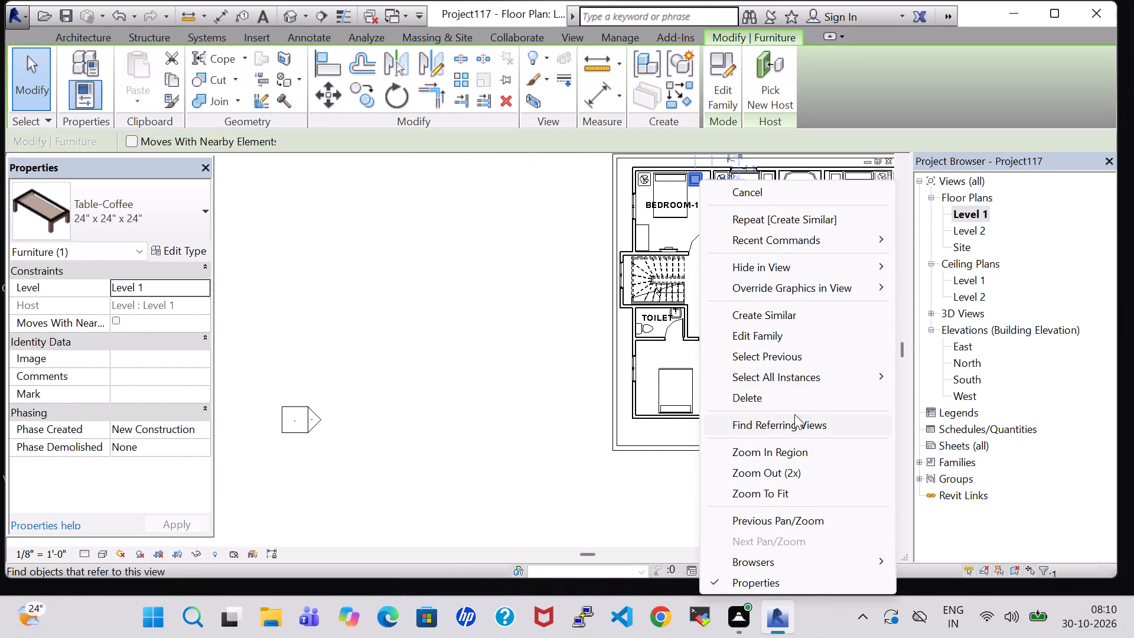
{"action": "left_click", "coordinate": [749, 323]}
{"action": "scroll", "coordinate": [703, 399], "scroll_direction": "up", "scroll_amount": 6}
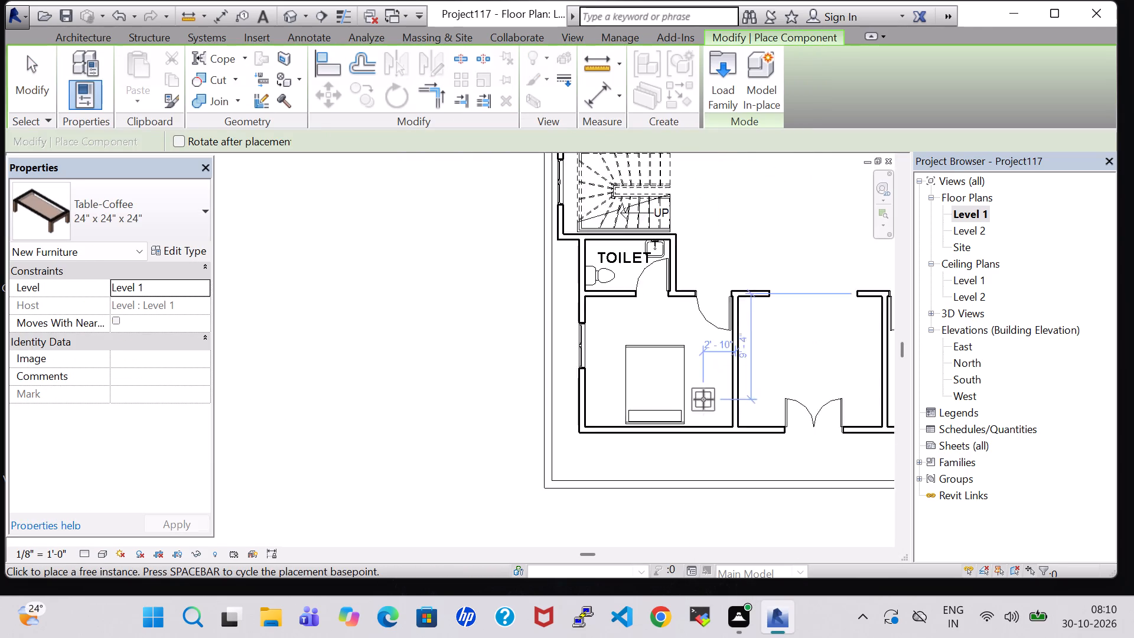
{"action": "scroll", "coordinate": [703, 399], "scroll_direction": "up", "scroll_amount": 2}
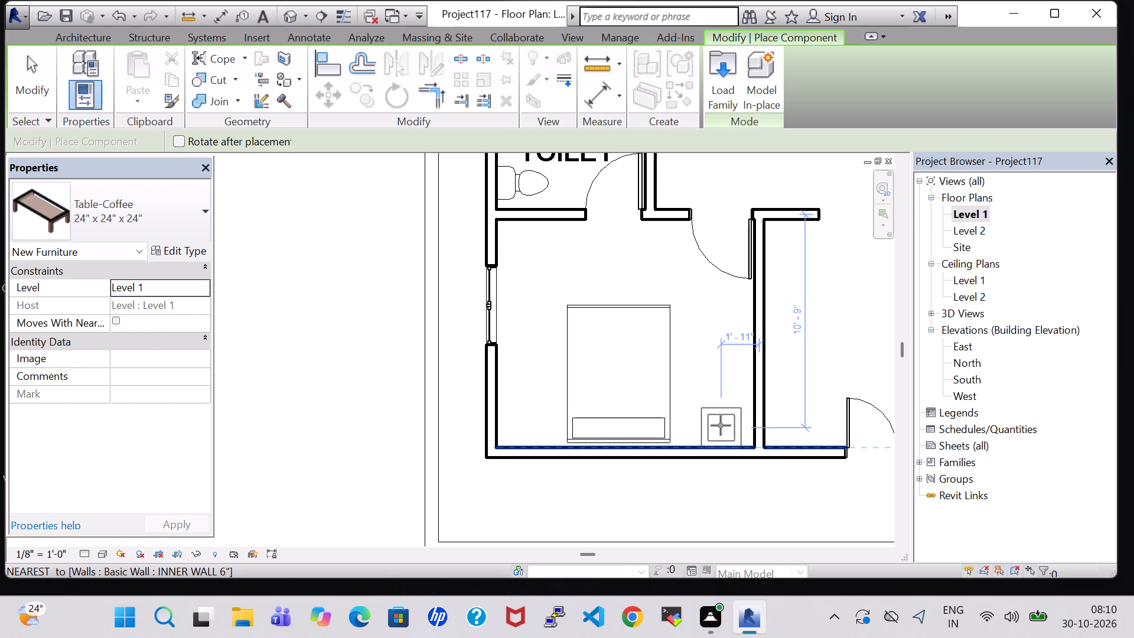
{"action": "left_click", "coordinate": [721, 420]}
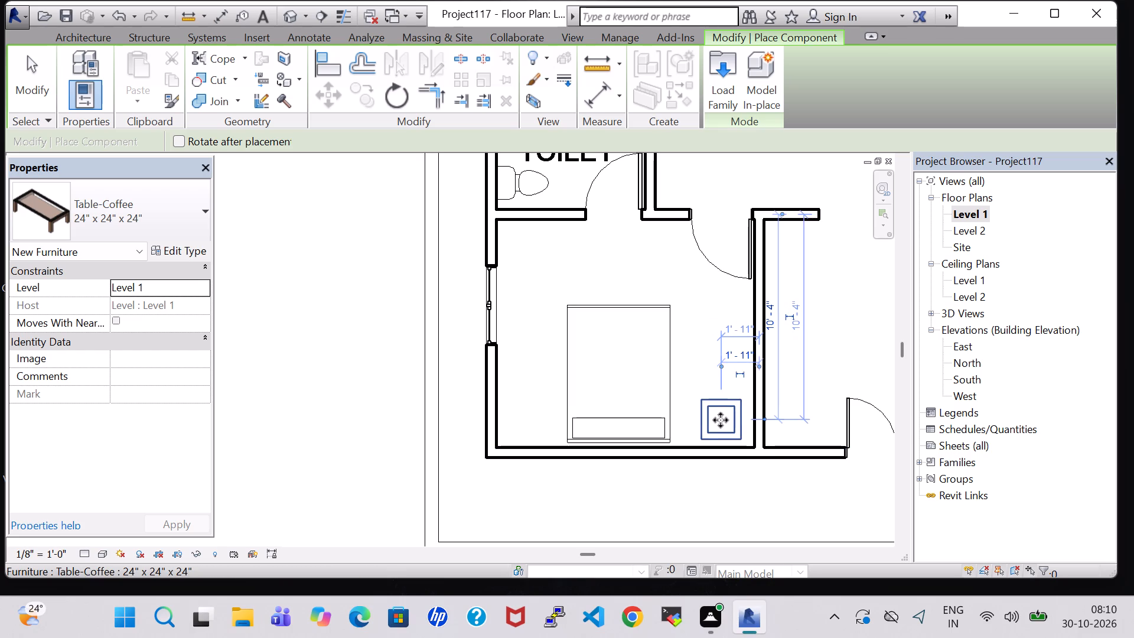
{"action": "scroll", "coordinate": [721, 420], "scroll_direction": "down", "scroll_amount": 4}
{"action": "key", "text": "Escape"}
{"action": "key", "text": "Escape"}
Place a matching 24" x 24" Table-End west of the bed in the southwest room's corner.
{"action": "scroll", "coordinate": [758, 258], "scroll_direction": "down", "scroll_amount": 4}
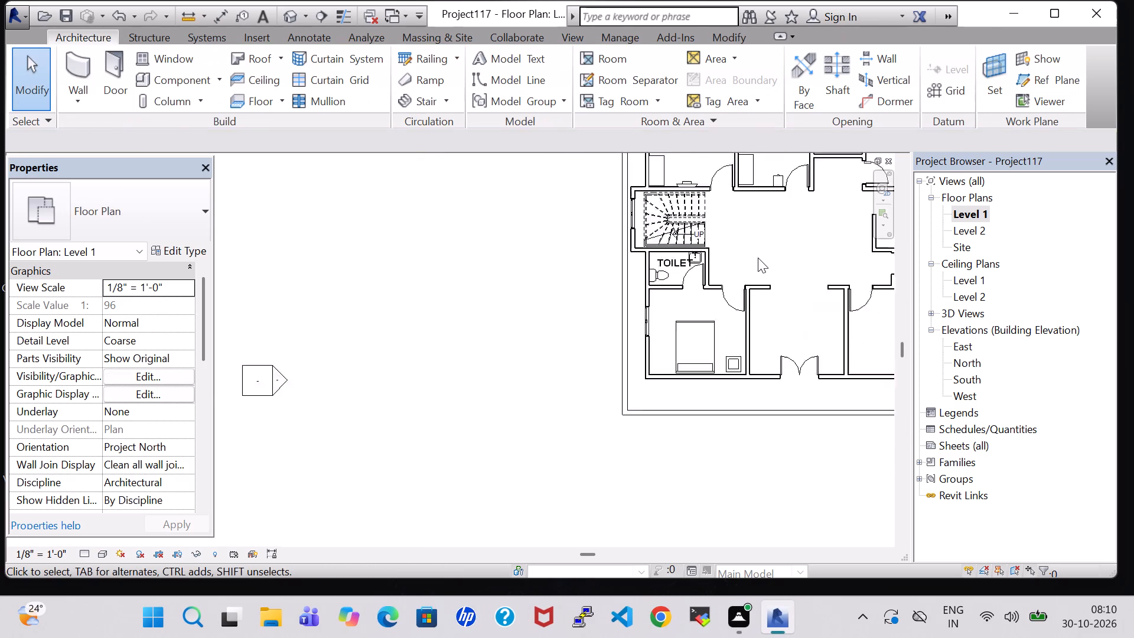
{"action": "scroll", "coordinate": [758, 258], "scroll_direction": "down", "scroll_amount": 2}
{"action": "middle_click_drag", "start_coordinate": [758, 258], "coordinate": [738, 413]}
{"action": "scroll", "coordinate": [727, 399], "scroll_direction": "up", "scroll_amount": 6}
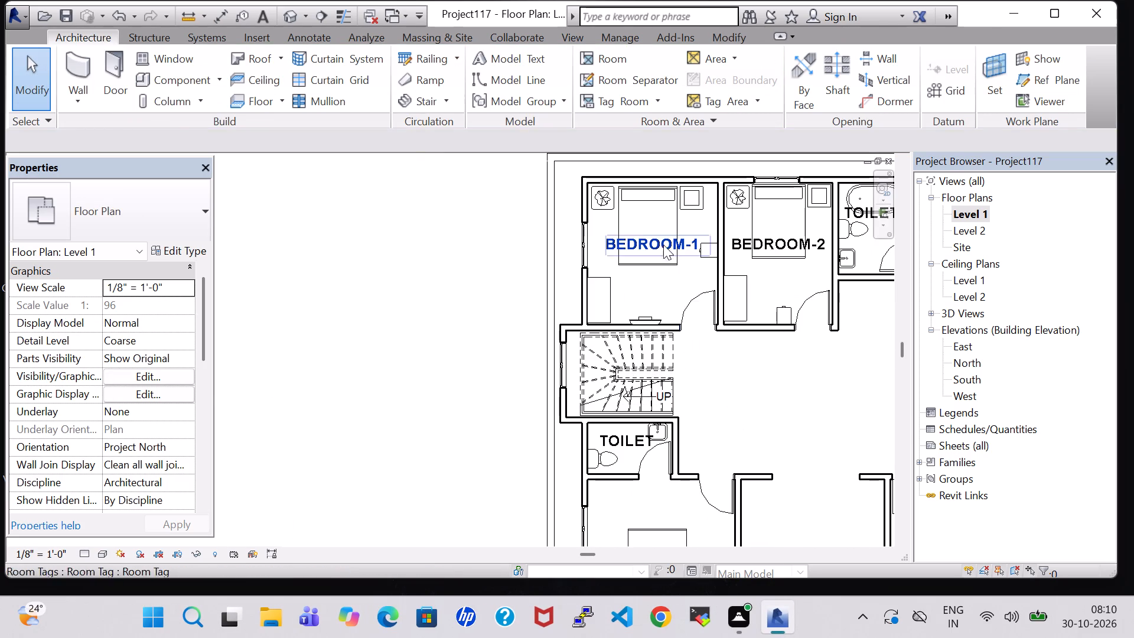
{"action": "left_click", "coordinate": [610, 213]}
{"action": "right_click", "coordinate": [610, 213]}
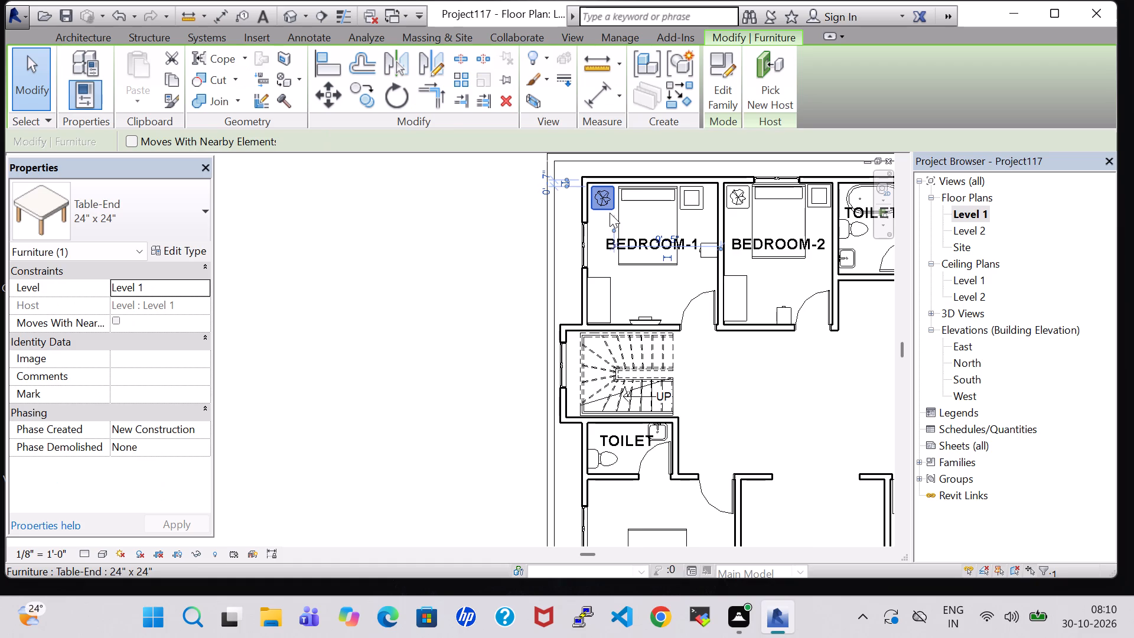
{"action": "left_click", "coordinate": [708, 311]}
{"action": "middle_click_drag", "start_coordinate": [763, 423], "coordinate": [775, 275]}
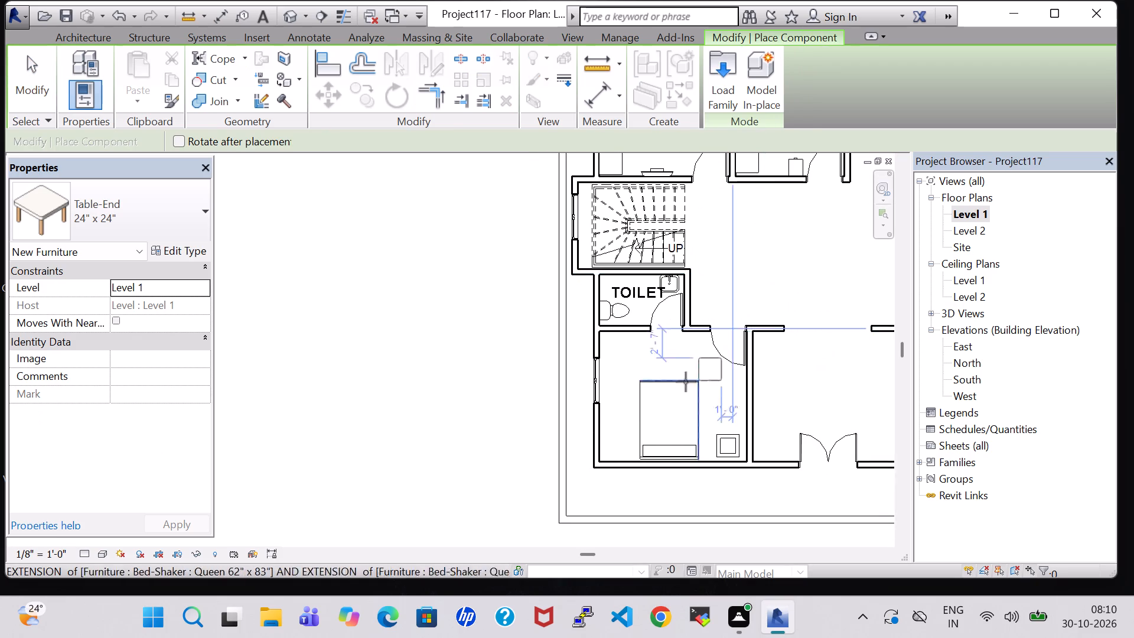
{"action": "scroll", "coordinate": [617, 445], "scroll_direction": "up", "scroll_amount": 7}
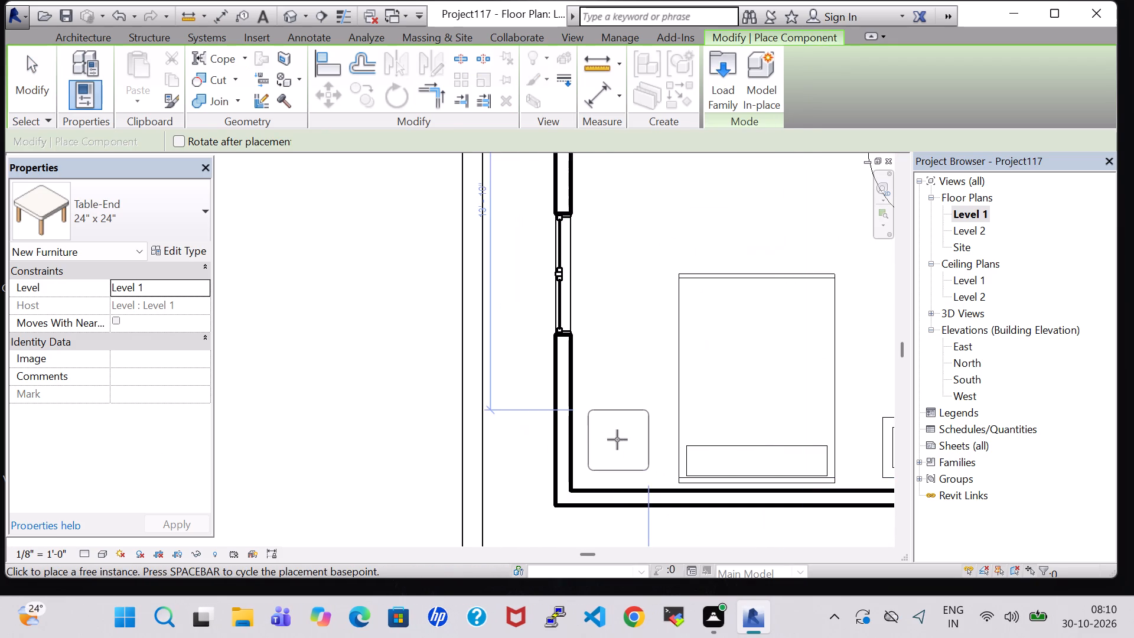
{"action": "left_click", "coordinate": [618, 445]}
{"action": "scroll", "coordinate": [638, 371], "scroll_direction": "down", "scroll_amount": 3}
{"action": "key", "text": "Escape"}
{"action": "key", "text": "Escape"}
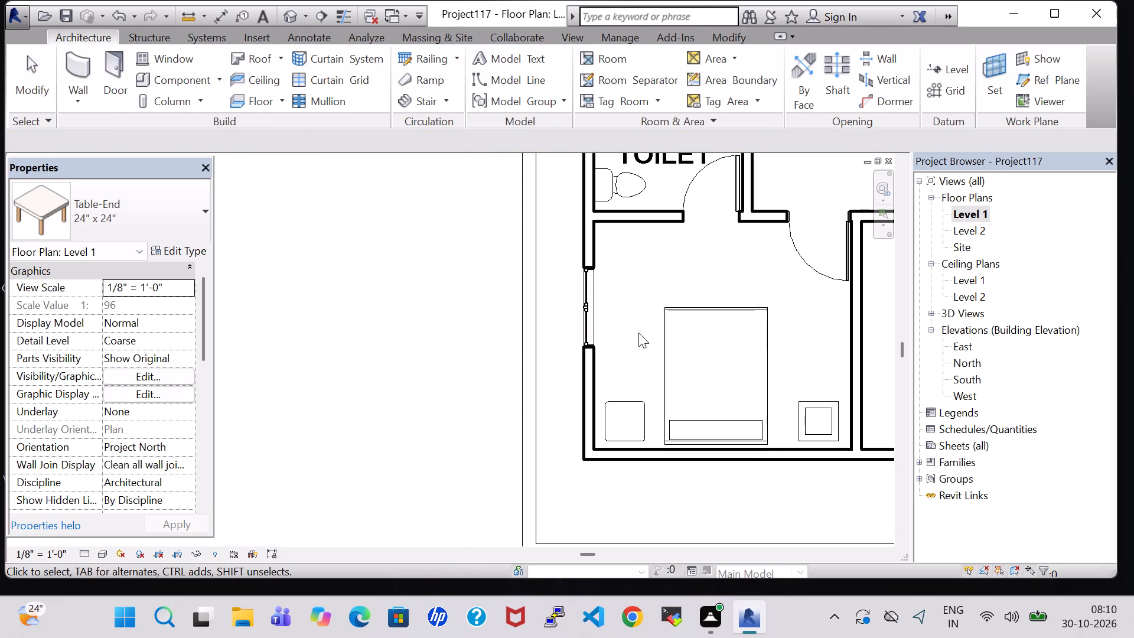
Place a matching RPC Tropical Agave 1.5' plant at the north edge of the southwest room's end table.
{"action": "scroll", "coordinate": [643, 295], "scroll_direction": "down", "scroll_amount": 6}
{"action": "middle_click_drag", "start_coordinate": [640, 264], "coordinate": [639, 491]}
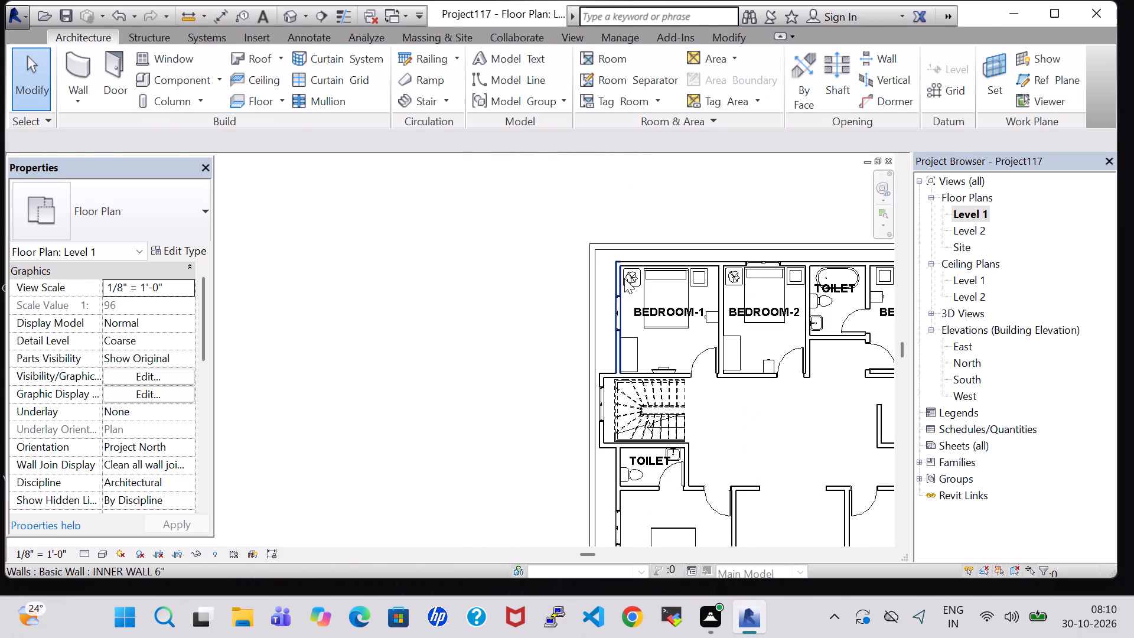
{"action": "left_click", "coordinate": [631, 279]}
{"action": "right_click", "coordinate": [631, 279]}
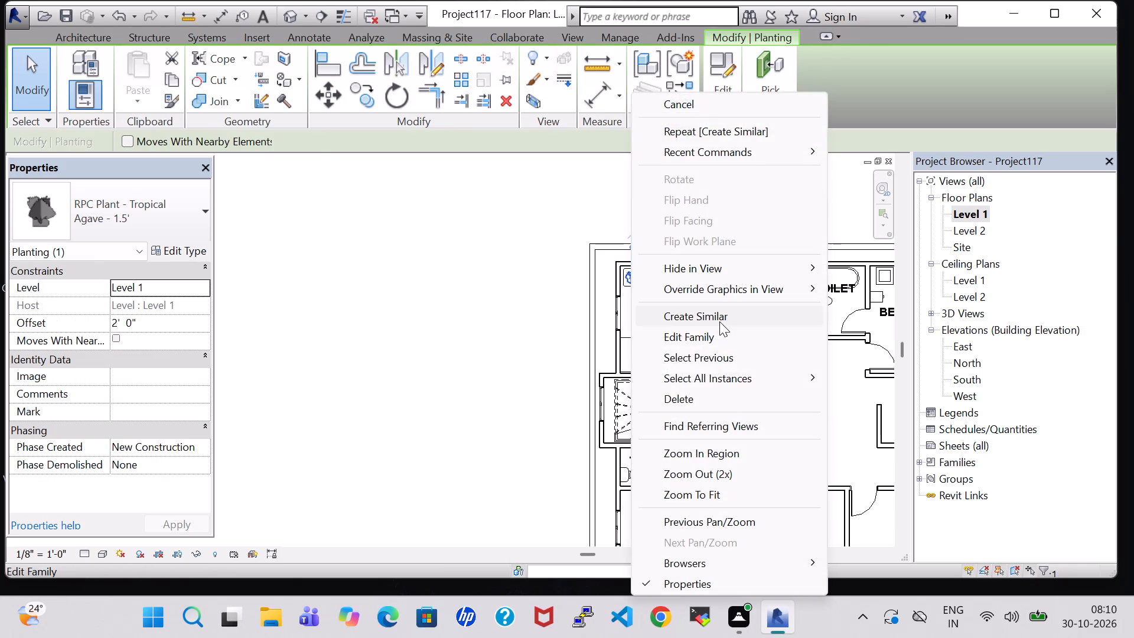
{"action": "left_click", "coordinate": [719, 321]}
{"action": "middle_click_drag", "start_coordinate": [738, 448], "coordinate": [745, 332]}
{"action": "scroll", "coordinate": [669, 401], "scroll_direction": "up", "scroll_amount": 3}
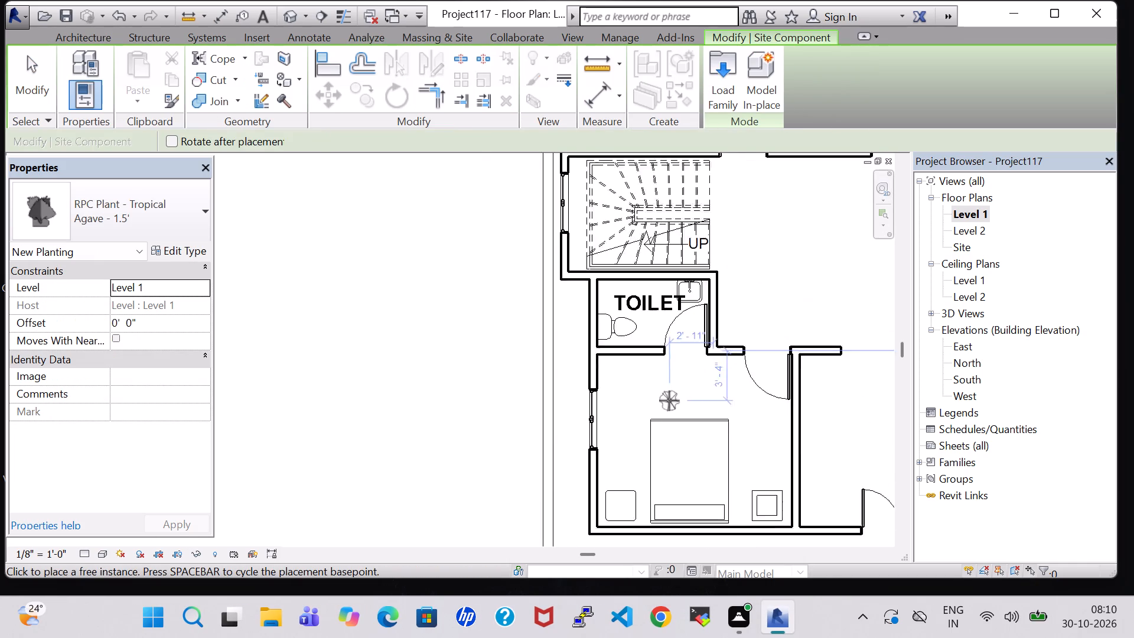
{"action": "scroll", "coordinate": [669, 401], "scroll_direction": "up", "scroll_amount": 5}
{"action": "scroll", "coordinate": [597, 494], "scroll_direction": "up", "scroll_amount": 1}
{"action": "middle_click_drag", "start_coordinate": [597, 494], "coordinate": [610, 296]}
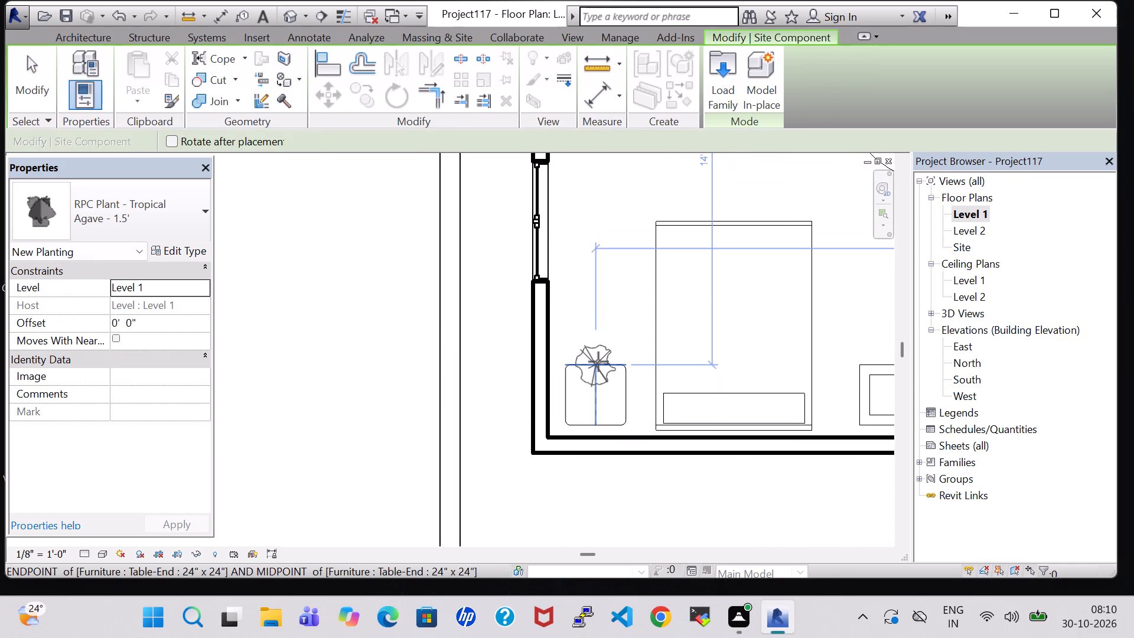
{"action": "left_click", "coordinate": [598, 362]}
{"action": "key", "text": "Escape"}
{"action": "key", "text": "Escape"}
Set the new agave plant's offset to 2' 0".
{"action": "left_click", "coordinate": [598, 352]}
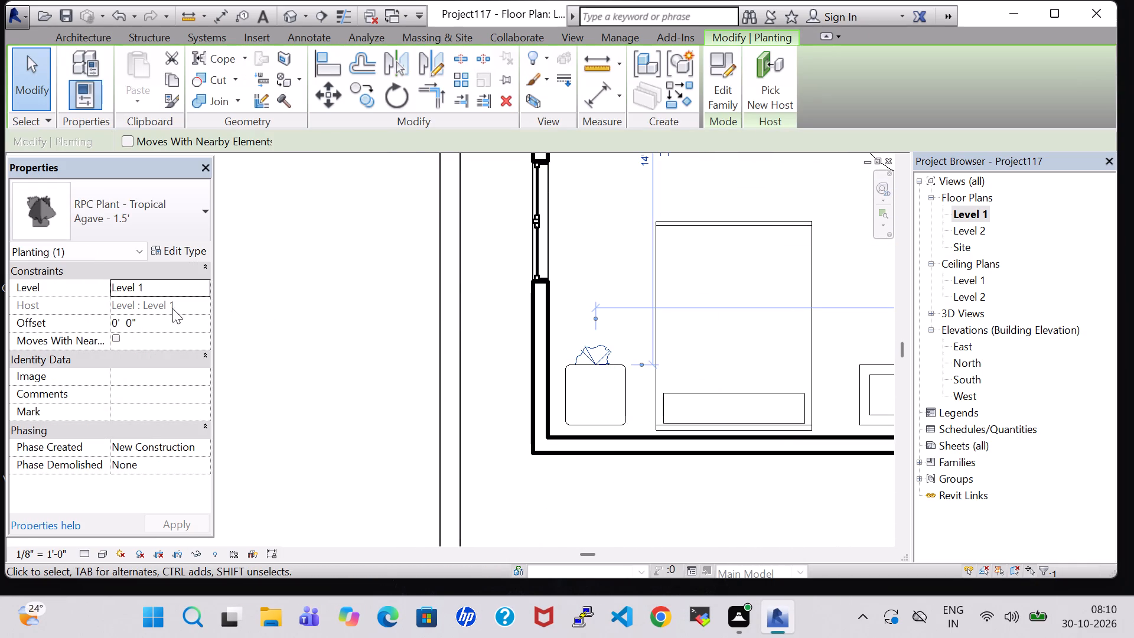
{"action": "left_click", "coordinate": [119, 322]}
{"action": "key", "text": "BackSpace"}
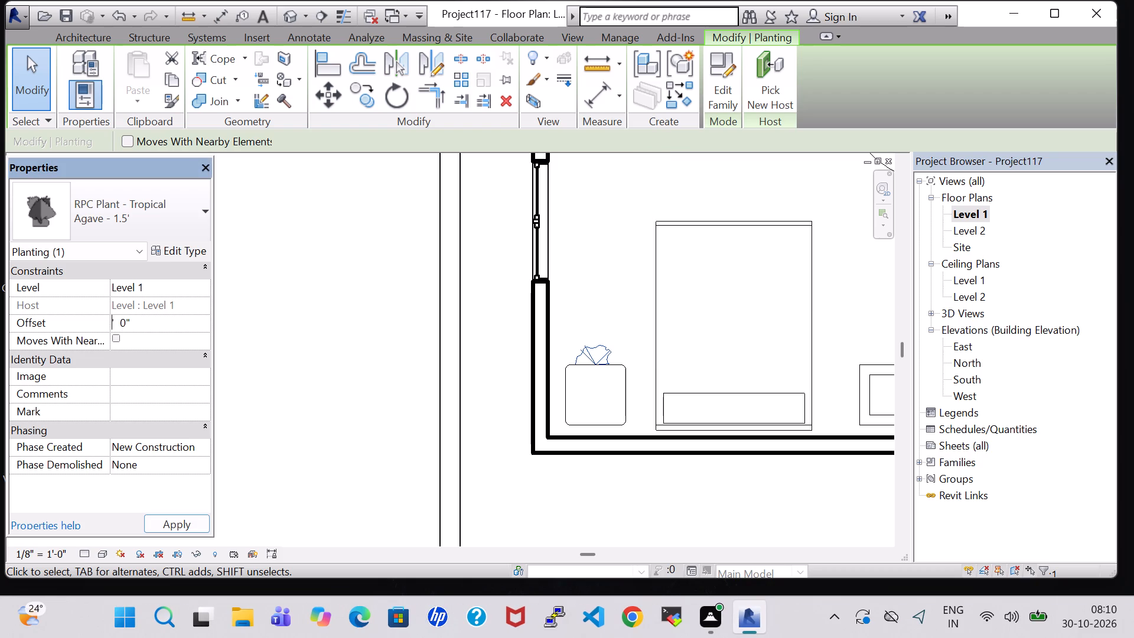
{"action": "key", "text": "2"}
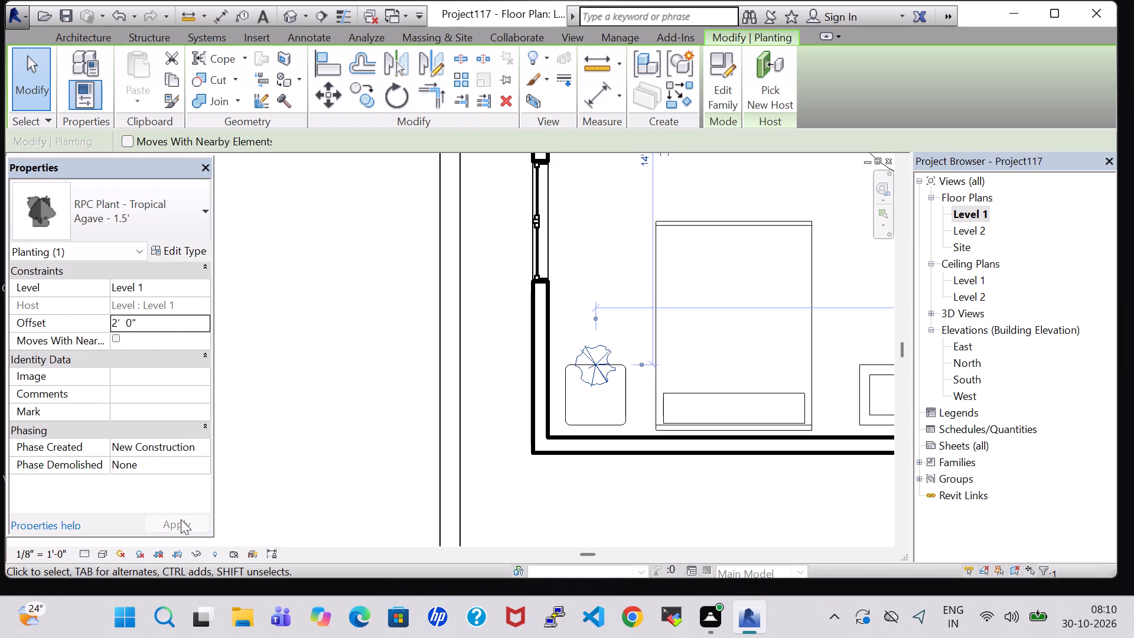
{"action": "left_click", "coordinate": [181, 519]}
Nudge the agave plant 12 increments south so it sits centred on the end table.
{"action": "key", "text": "Down"}
{"action": "key", "text": "Down"}
{"action": "key", "text": "Down"}
{"action": "key", "text": "Down"}
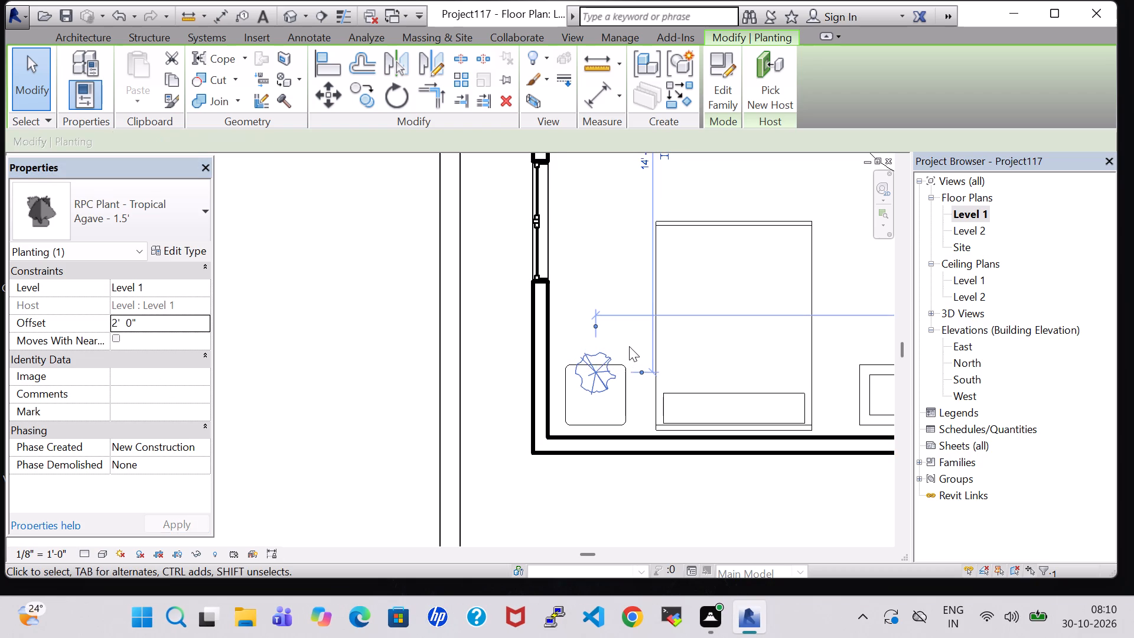
{"action": "key", "text": "Down"}
{"action": "key", "text": "Down"}
{"action": "key", "text": "Down"}
{"action": "key", "text": "Down"}
{"action": "key", "text": "Down"}
{"action": "key", "text": "Down"}
{"action": "key", "text": "Down"}
{"action": "key", "text": "Down"}
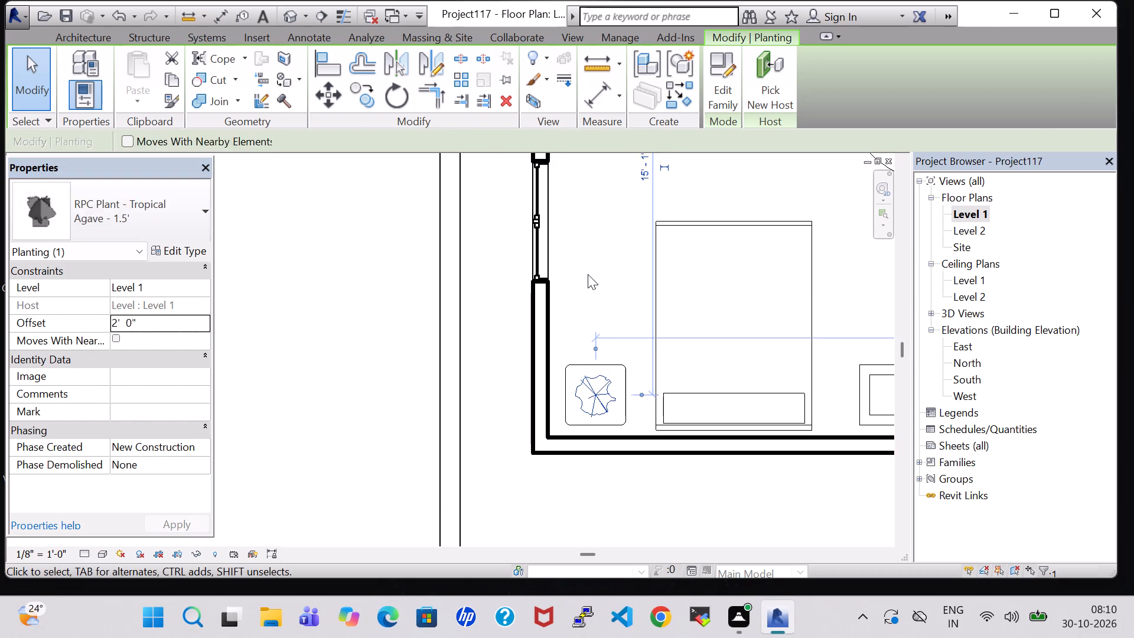
{"action": "left_click", "coordinate": [588, 274]}
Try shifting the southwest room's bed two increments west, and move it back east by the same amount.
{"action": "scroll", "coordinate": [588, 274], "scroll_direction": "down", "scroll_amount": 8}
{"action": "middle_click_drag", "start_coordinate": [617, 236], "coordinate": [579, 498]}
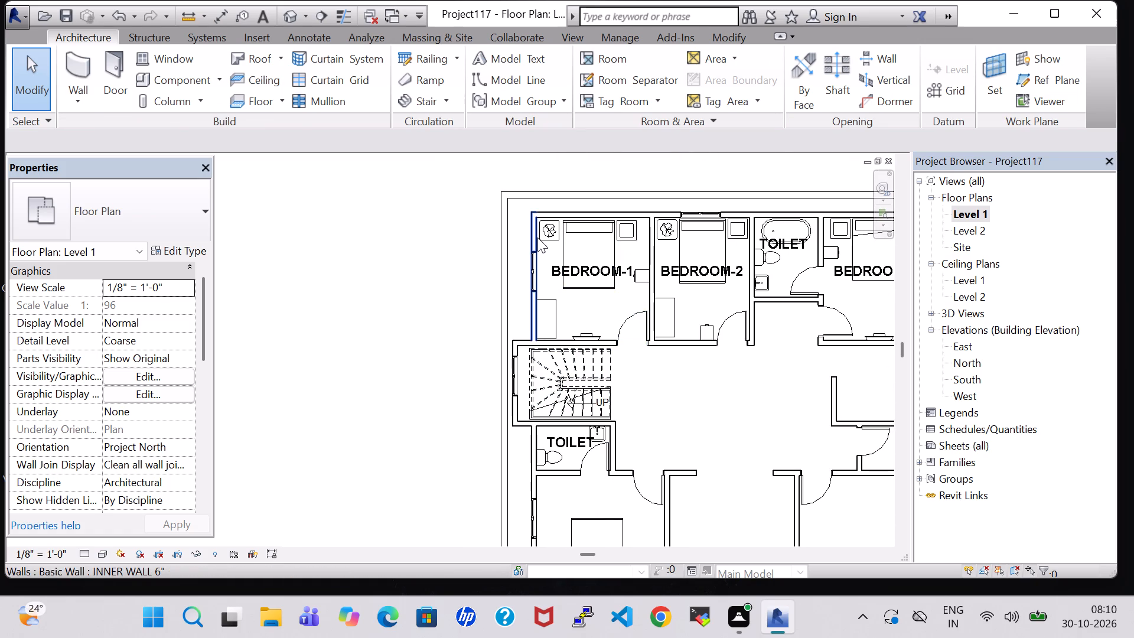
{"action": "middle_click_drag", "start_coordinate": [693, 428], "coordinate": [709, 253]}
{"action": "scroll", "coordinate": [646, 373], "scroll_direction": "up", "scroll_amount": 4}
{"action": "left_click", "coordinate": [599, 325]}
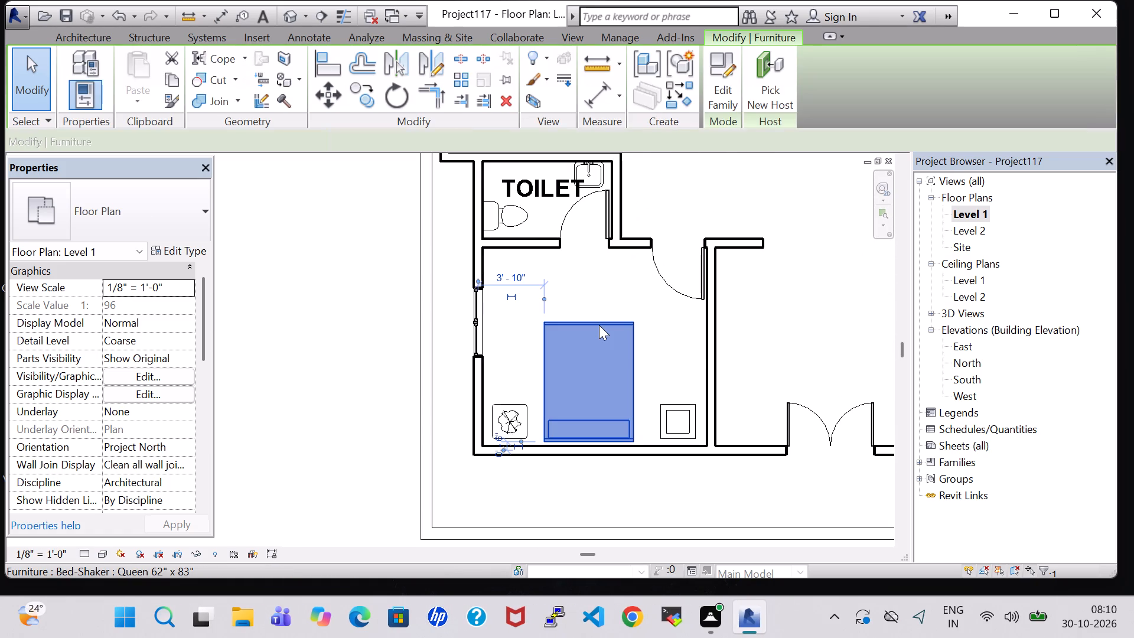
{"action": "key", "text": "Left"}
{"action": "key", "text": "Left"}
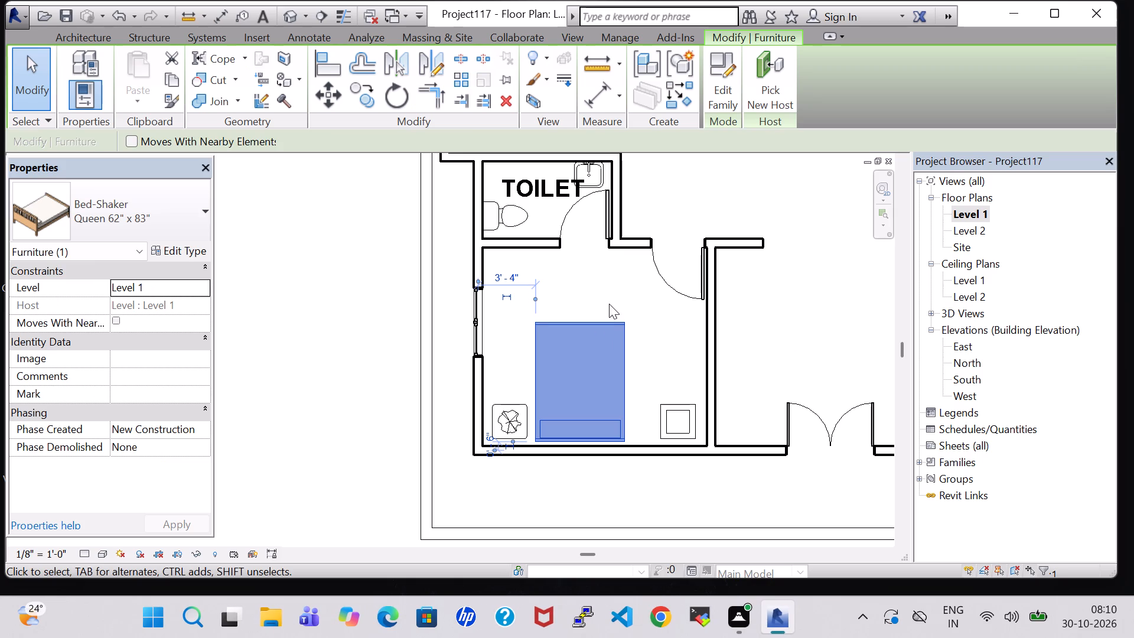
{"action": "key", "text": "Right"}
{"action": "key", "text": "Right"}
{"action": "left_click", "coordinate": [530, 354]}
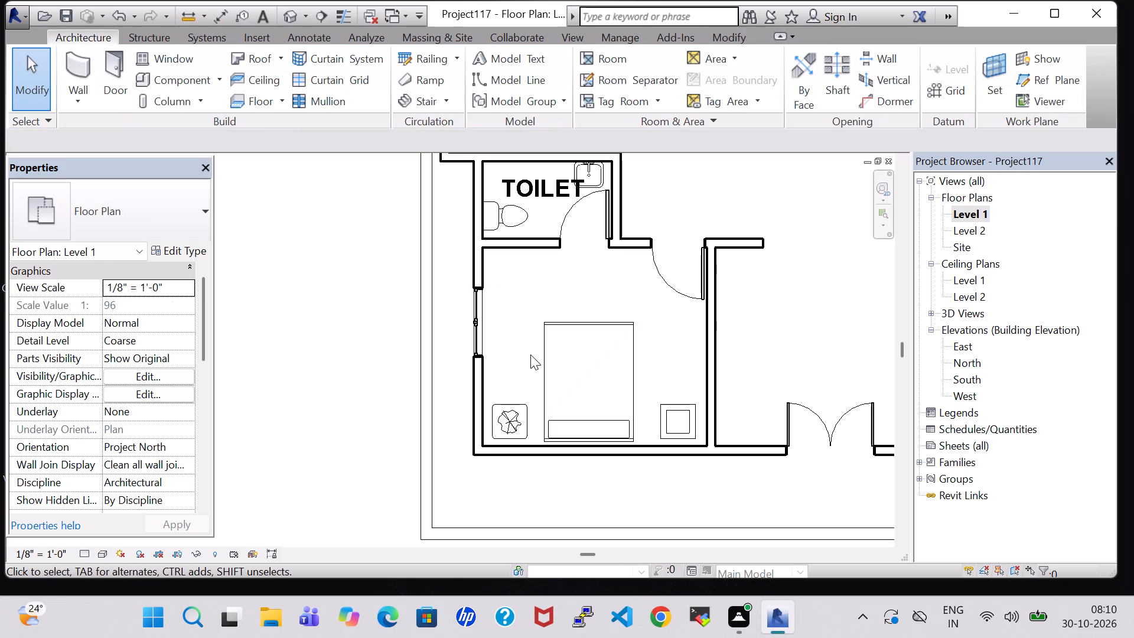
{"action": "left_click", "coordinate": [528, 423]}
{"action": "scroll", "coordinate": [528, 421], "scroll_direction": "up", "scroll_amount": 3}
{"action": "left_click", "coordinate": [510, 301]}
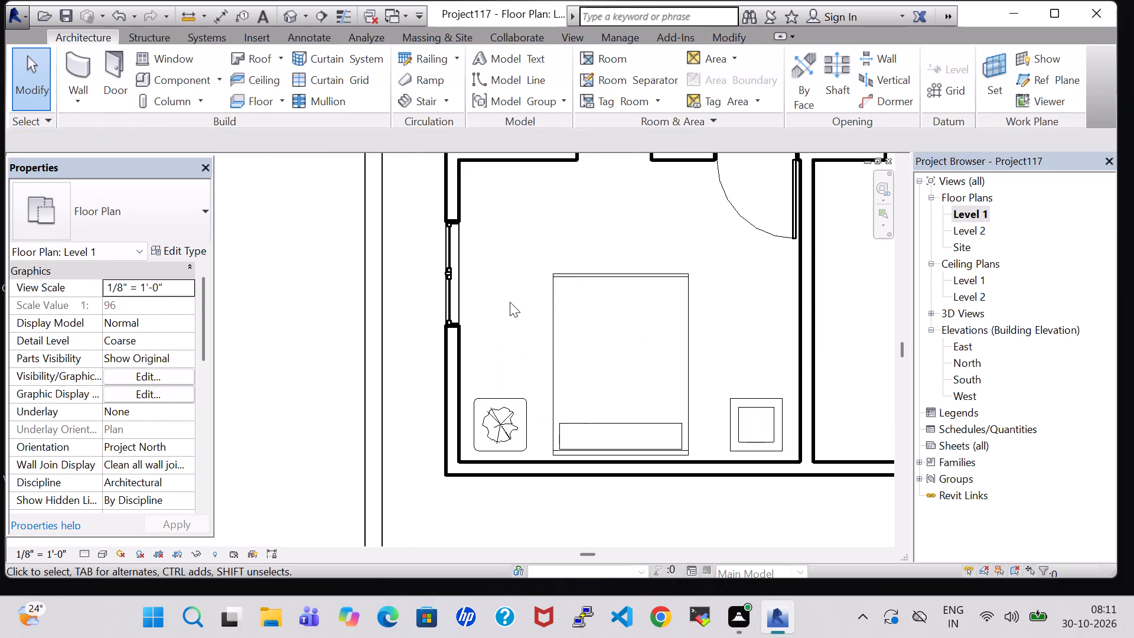
Nudge the southwest room's end table four increments east and one increment south, closer to the bed.
{"action": "left_click", "coordinate": [529, 430]}
{"action": "key", "text": "Right"}
{"action": "key", "text": "Right"}
{"action": "key", "text": "Right"}
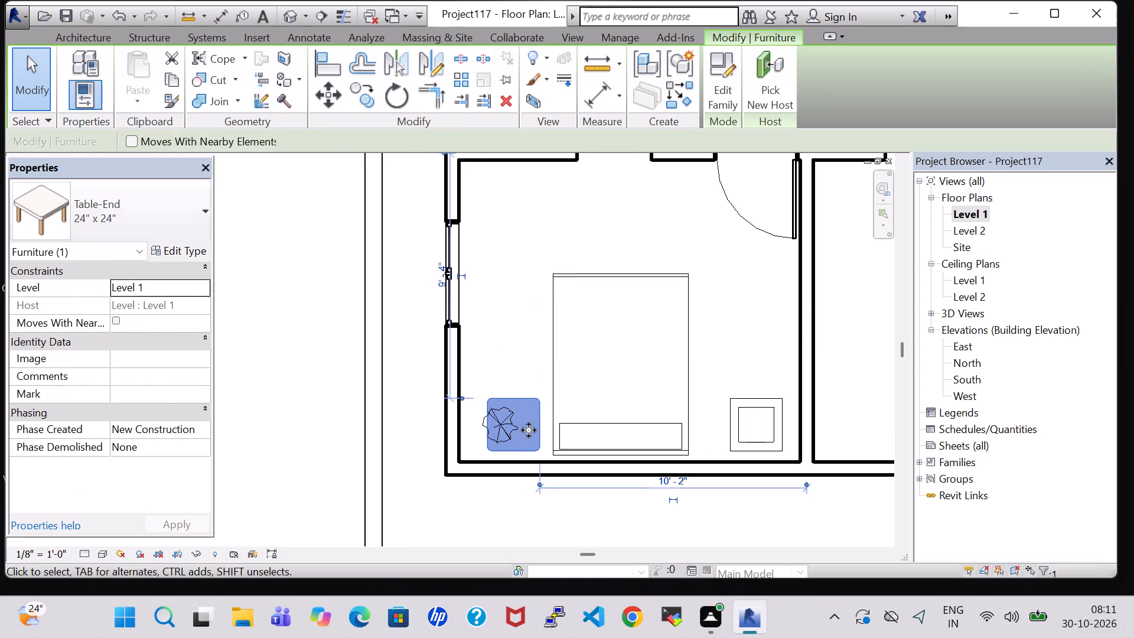
{"action": "key", "text": "Right"}
{"action": "key", "text": "Down"}
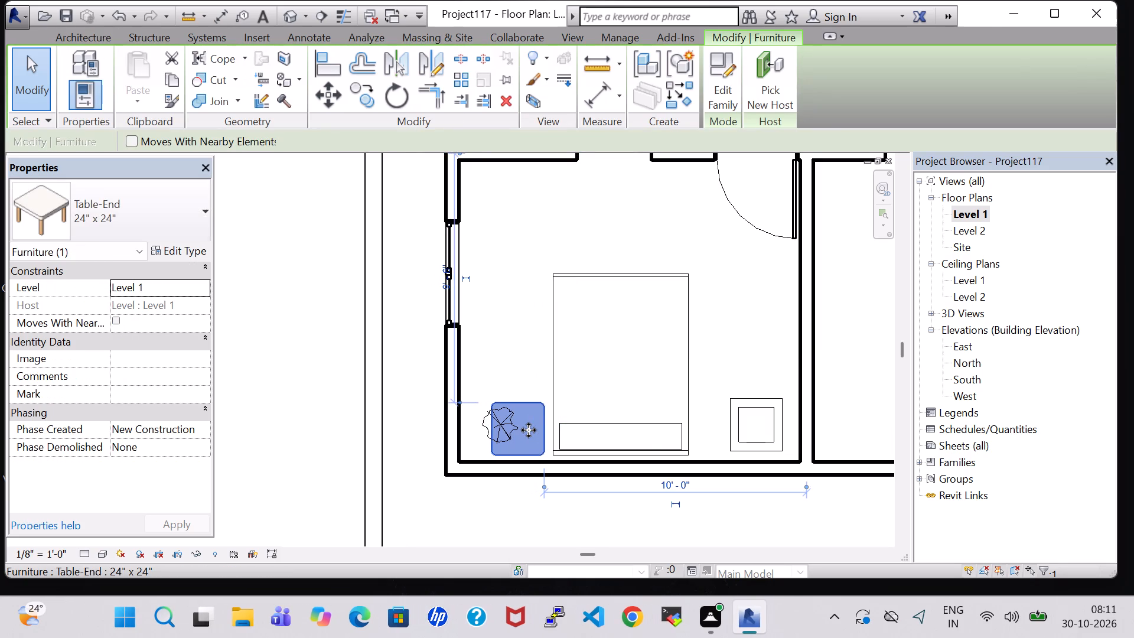
Nudge the agave plant four increments east and two south so it sits over the shifted end table.
{"action": "left_click", "coordinate": [496, 386]}
{"action": "left_click", "coordinate": [497, 421]}
{"action": "key", "text": "Right"}
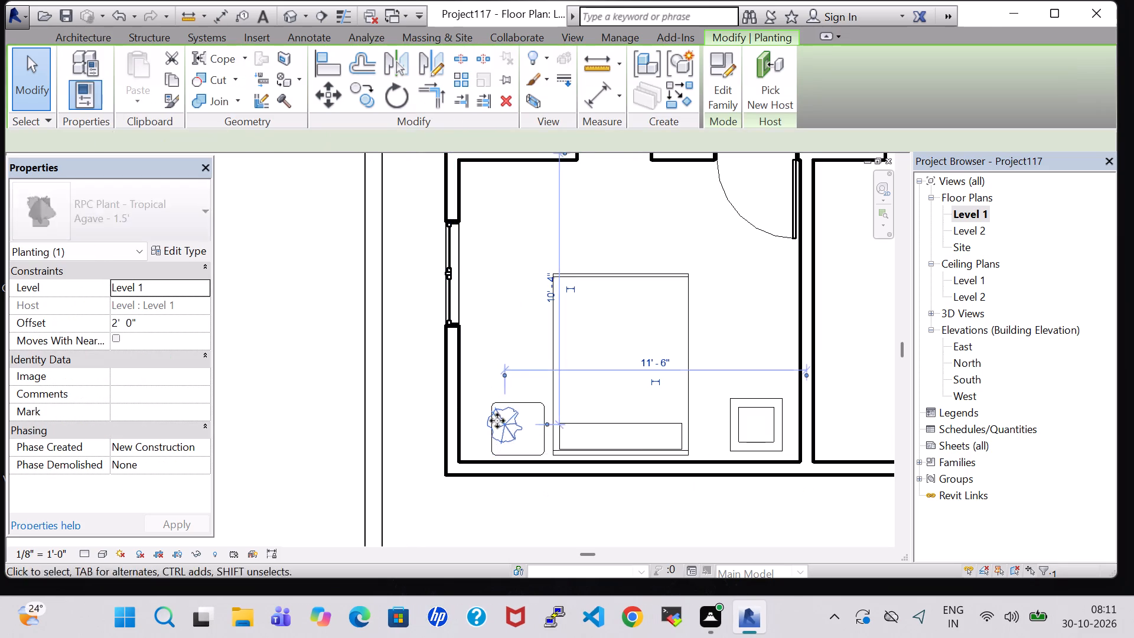
{"action": "key", "text": "Right"}
{"action": "key", "text": "Right"}
{"action": "key", "text": "Right"}
{"action": "key", "text": "Down"}
{"action": "key", "text": "Down"}
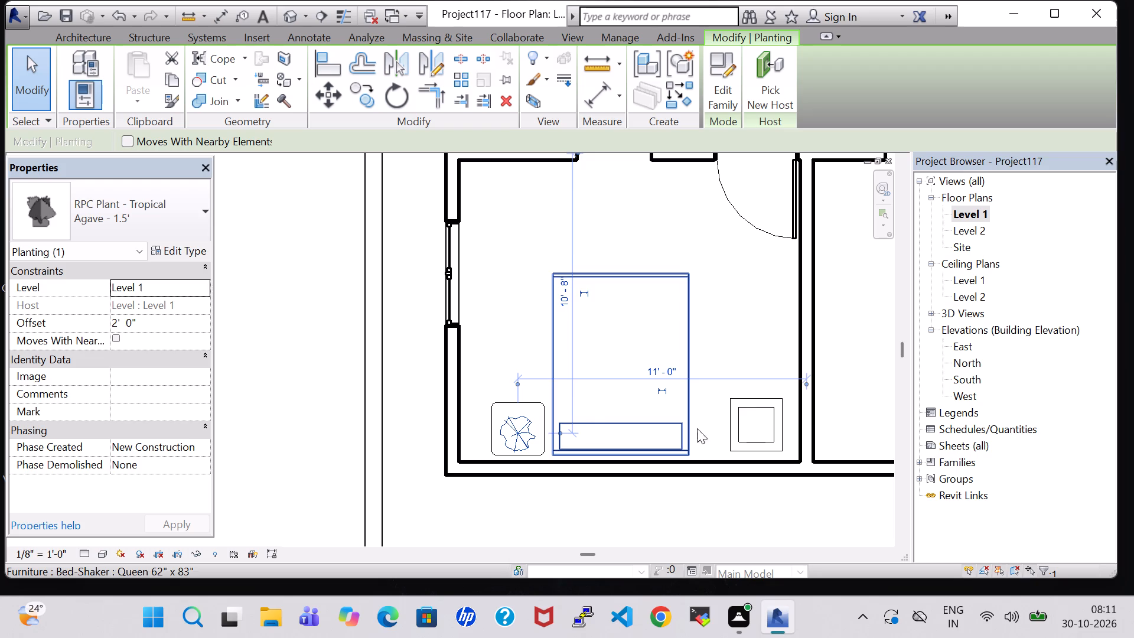
Nudge the coffee table on the bed's east side eight increments west and one increment south.
{"action": "left_click", "coordinate": [734, 431]}
{"action": "key", "text": "Left"}
{"action": "key", "text": "Left"}
{"action": "key", "text": "Left"}
{"action": "key", "text": "Left"}
{"action": "key", "text": "Left"}
{"action": "key", "text": "Left"}
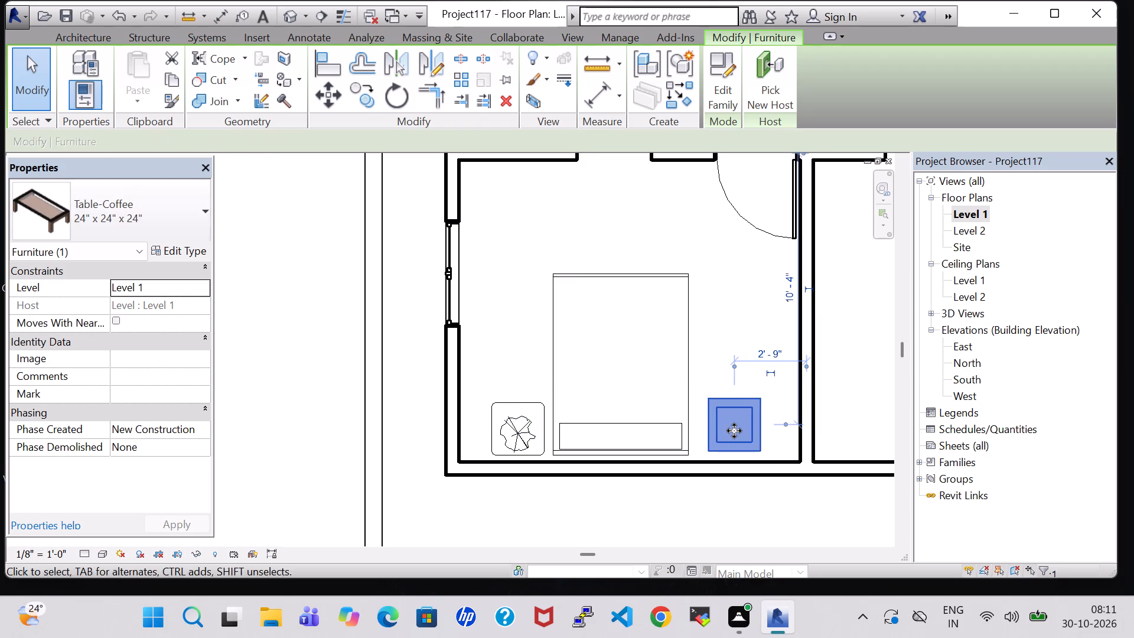
{"action": "key", "text": "Left"}
{"action": "key", "text": "Left"}
{"action": "key", "text": "Down"}
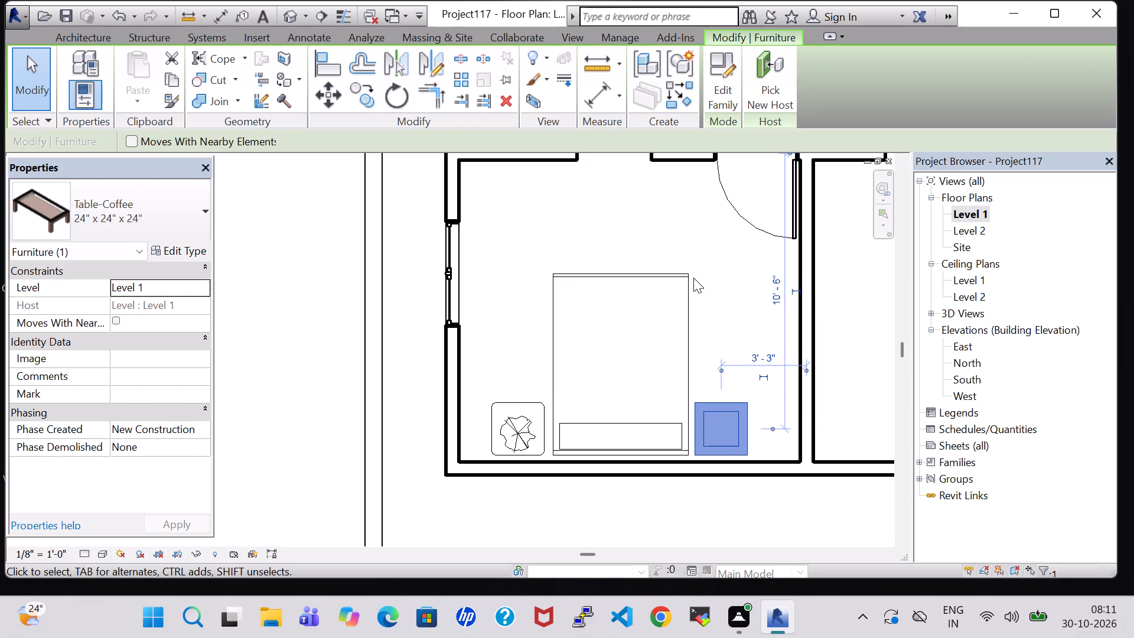
{"action": "left_click", "coordinate": [571, 238]}
Place a Cabinet-File 2 Drawer 15" x 18" like Bedroom-1's against the southwest room's east wall, about 5' 4" from the south wall.
{"action": "scroll", "coordinate": [571, 238], "scroll_direction": "down", "scroll_amount": 6}
{"action": "middle_click_drag", "start_coordinate": [575, 232], "coordinate": [581, 246]}
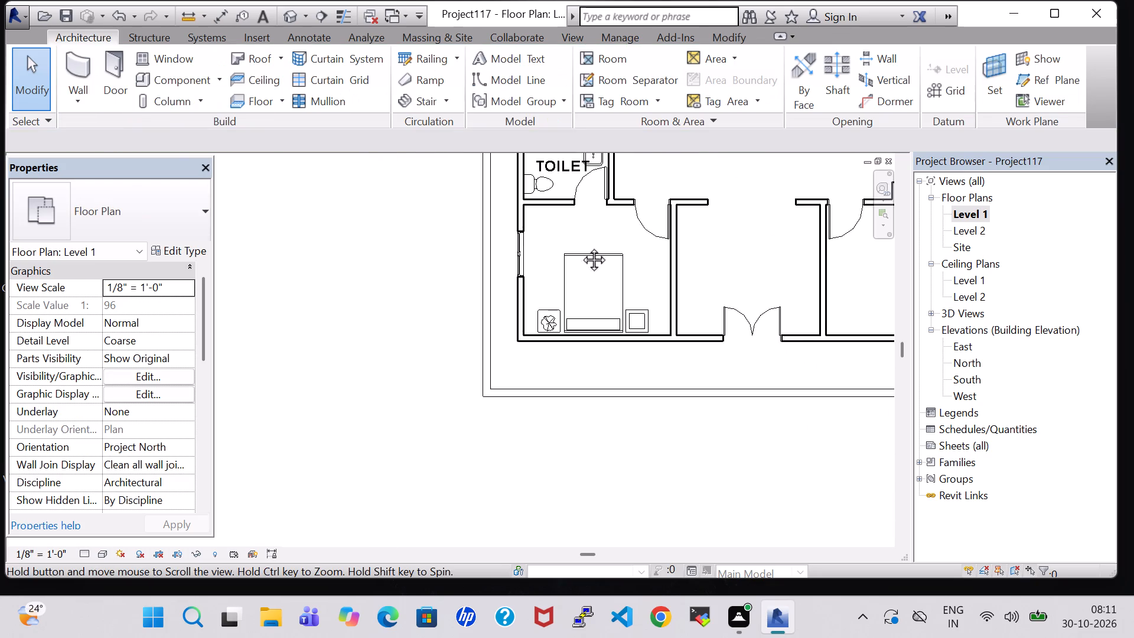
{"action": "middle_click_drag", "start_coordinate": [581, 246], "coordinate": [579, 506]}
{"action": "scroll", "coordinate": [599, 466], "scroll_direction": "down", "scroll_amount": 2}
{"action": "middle_click_drag", "start_coordinate": [640, 435], "coordinate": [642, 362]}
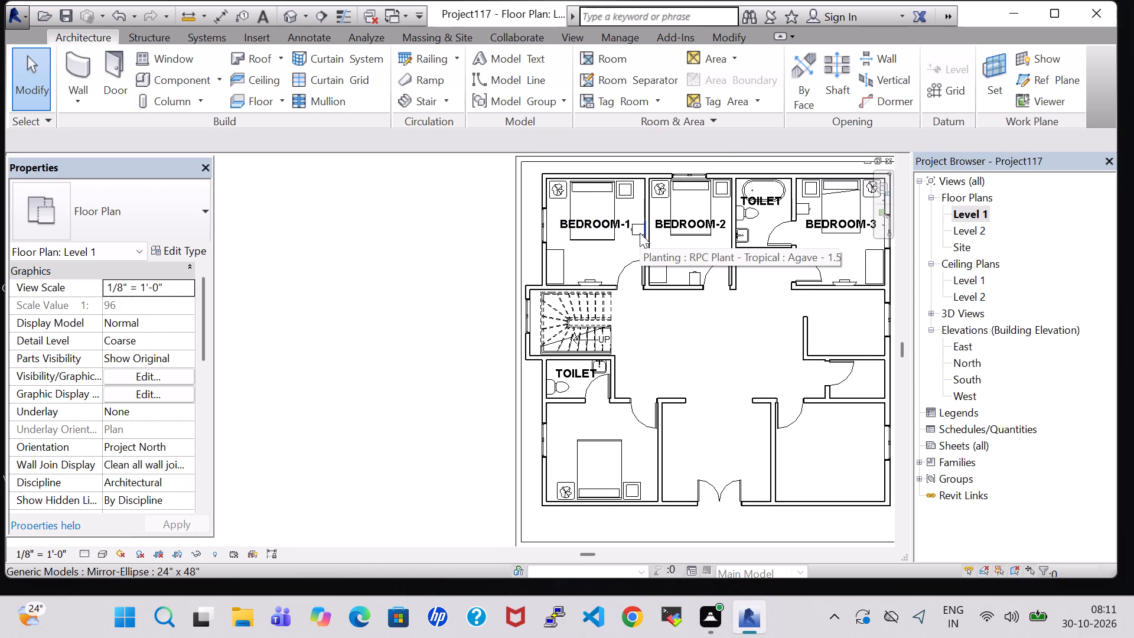
{"action": "scroll", "coordinate": [640, 233], "scroll_direction": "up", "scroll_amount": 6}
{"action": "left_click", "coordinate": [627, 233]}
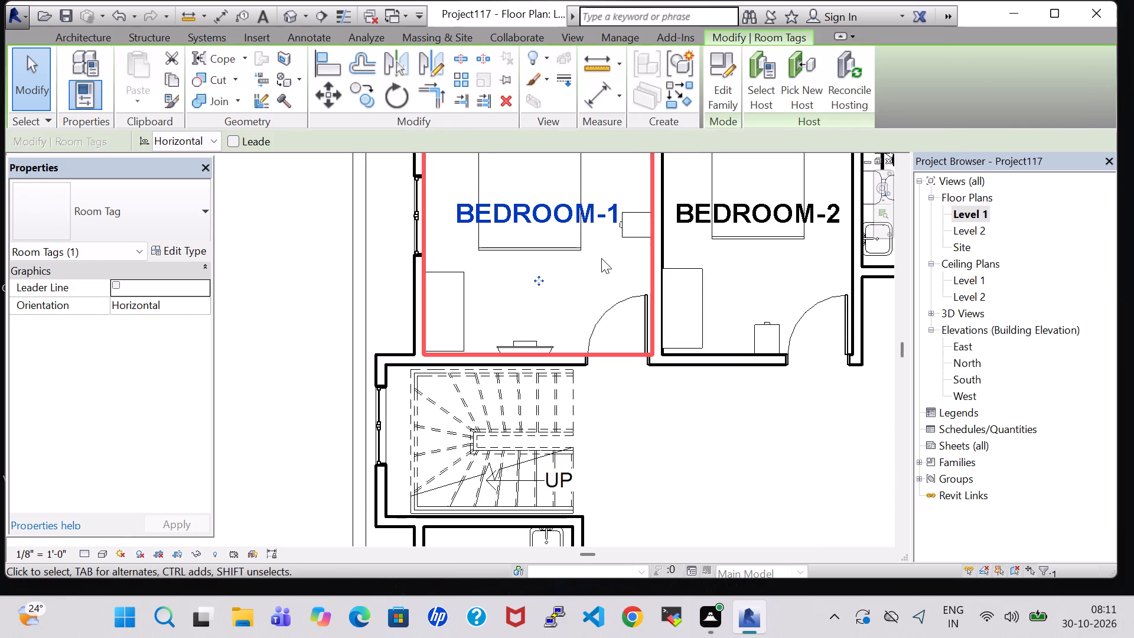
{"action": "left_click", "coordinate": [601, 258]}
{"action": "left_click", "coordinate": [633, 235]}
{"action": "right_click", "coordinate": [633, 235]}
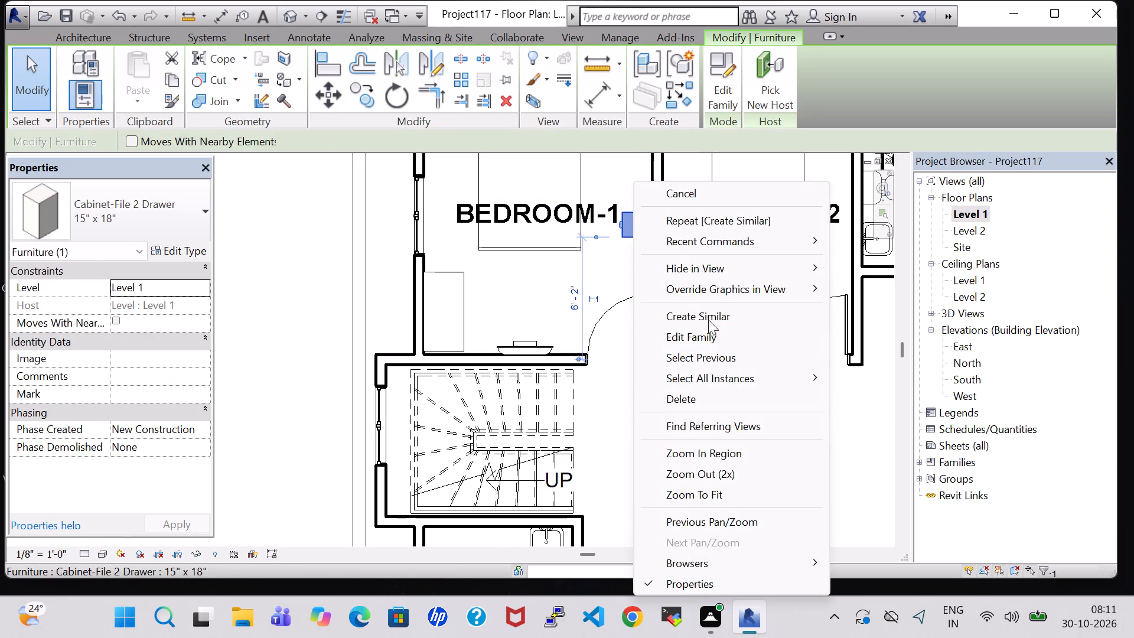
{"action": "left_click", "coordinate": [708, 320]}
{"action": "middle_click_drag", "start_coordinate": [658, 467], "coordinate": [681, 259]}
{"action": "middle_click_drag", "start_coordinate": [575, 453], "coordinate": [594, 318]}
{"action": "key", "text": "space"}
{"action": "key", "text": "space"}
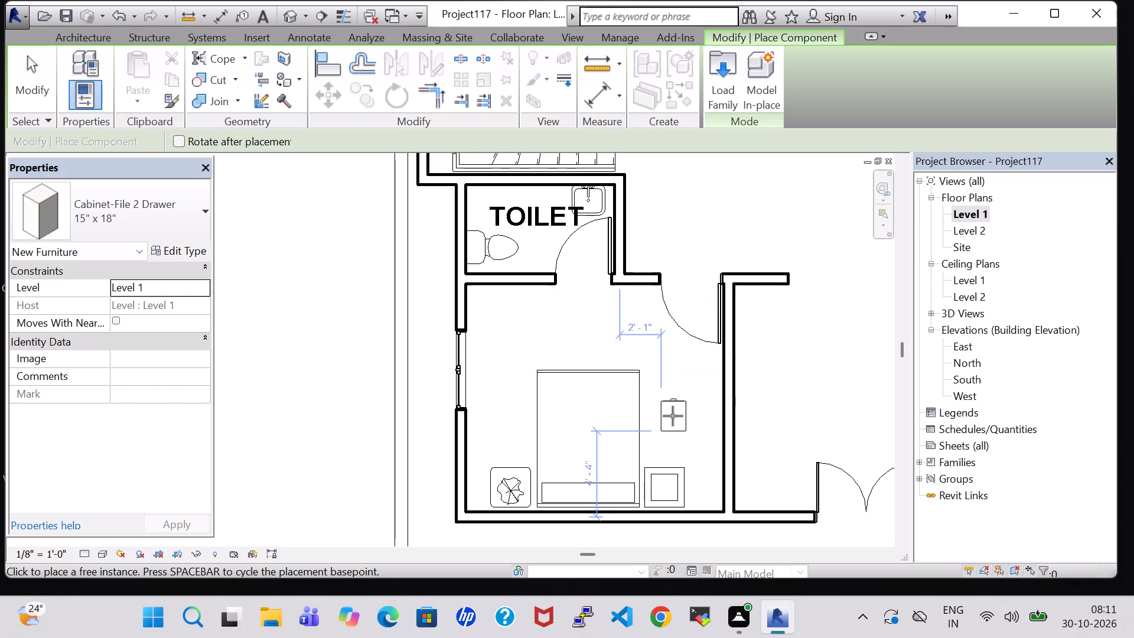
{"action": "key", "text": "space"}
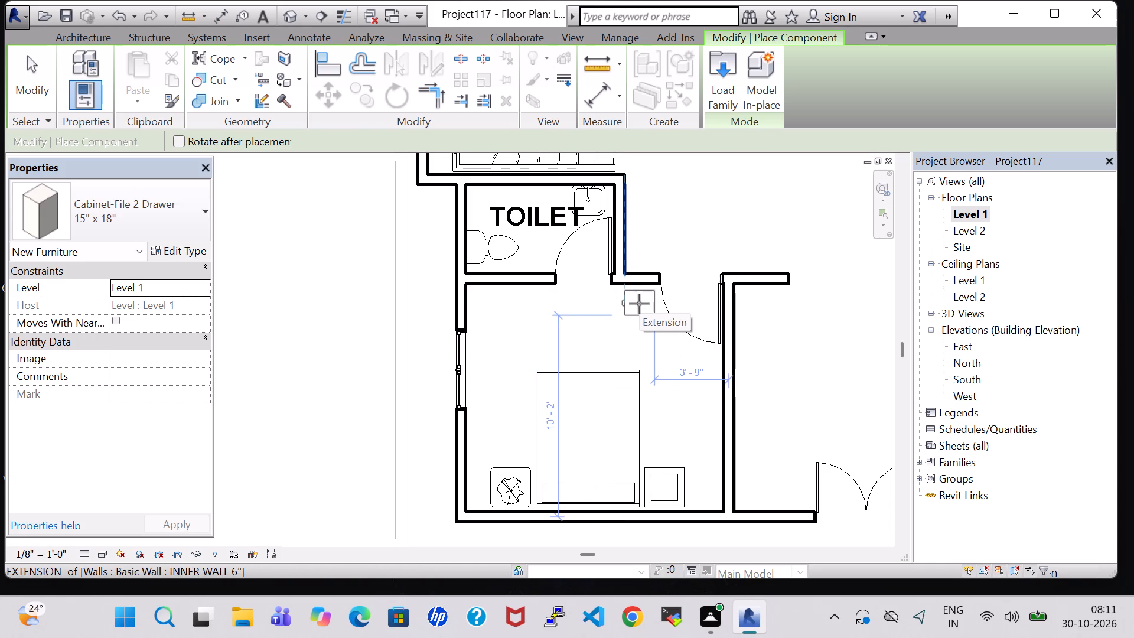
{"action": "left_click", "coordinate": [706, 399]}
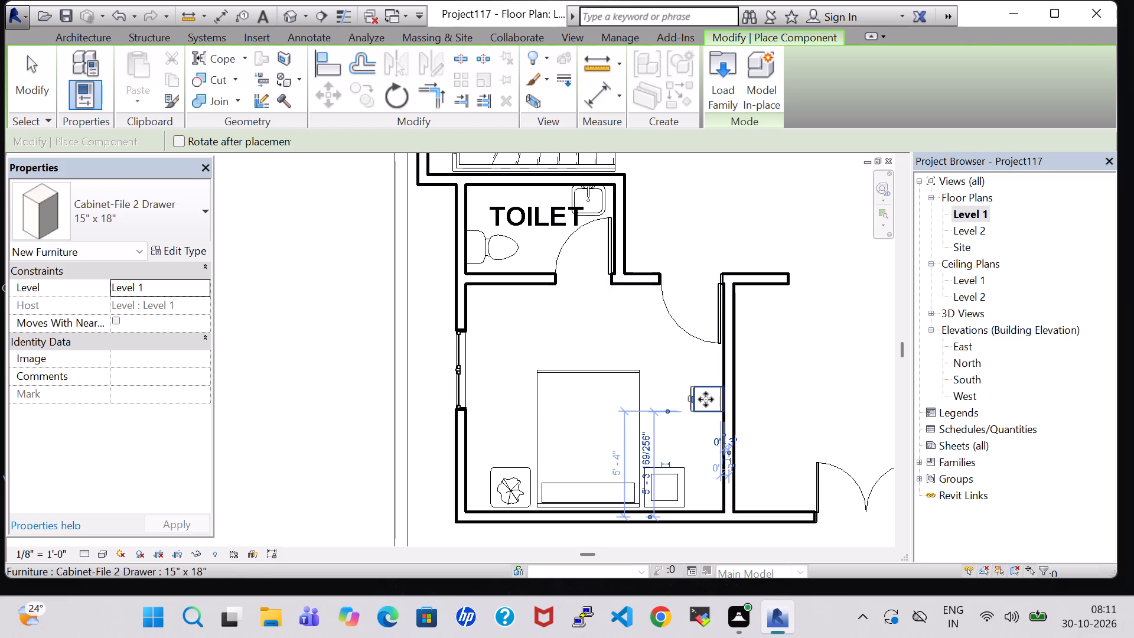
{"action": "key", "text": "Escape"}
{"action": "key", "text": "Escape"}
Place a Mirror-Ellipse 24" x 48" matching the toilet's on the southwest room's east wall, behind the file cabinet.
{"action": "scroll", "coordinate": [706, 399], "scroll_direction": "down", "scroll_amount": 3}
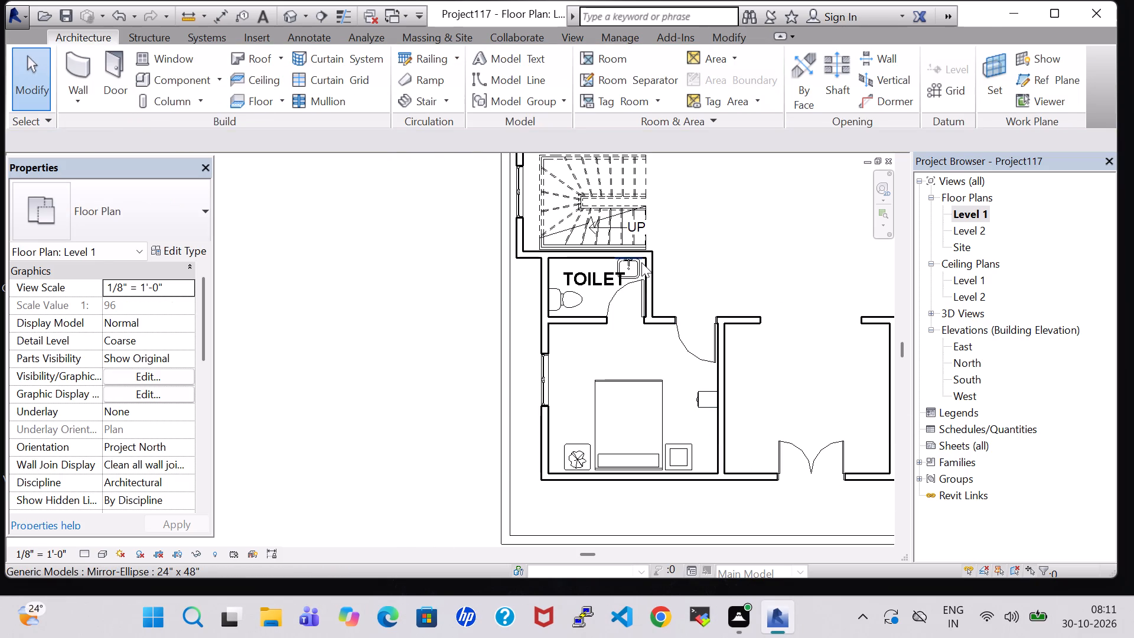
{"action": "left_click", "coordinate": [628, 256]}
{"action": "right_click", "coordinate": [628, 256]}
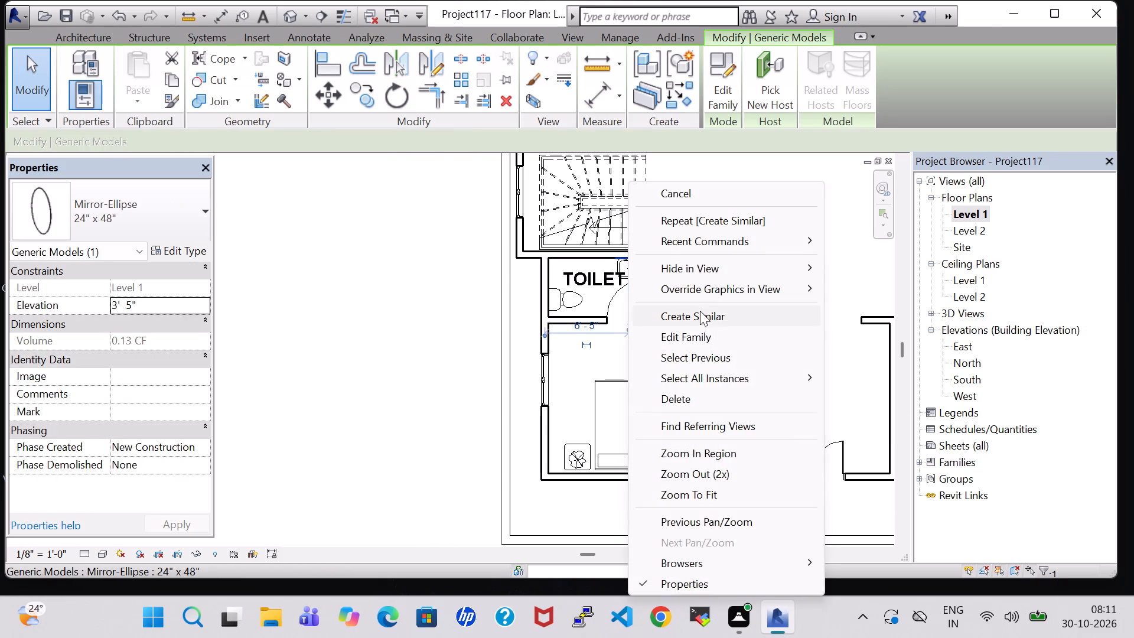
{"action": "left_click", "coordinate": [713, 320]}
{"action": "scroll", "coordinate": [721, 398], "scroll_direction": "up", "scroll_amount": 8}
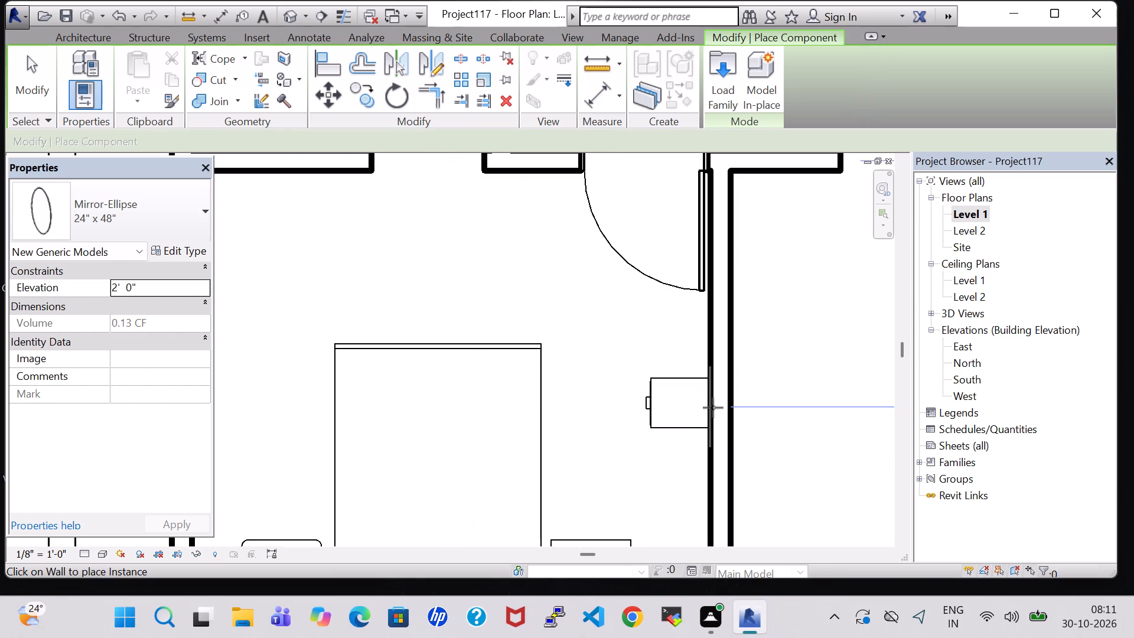
{"action": "left_click", "coordinate": [713, 408]}
{"action": "key", "text": "Escape"}
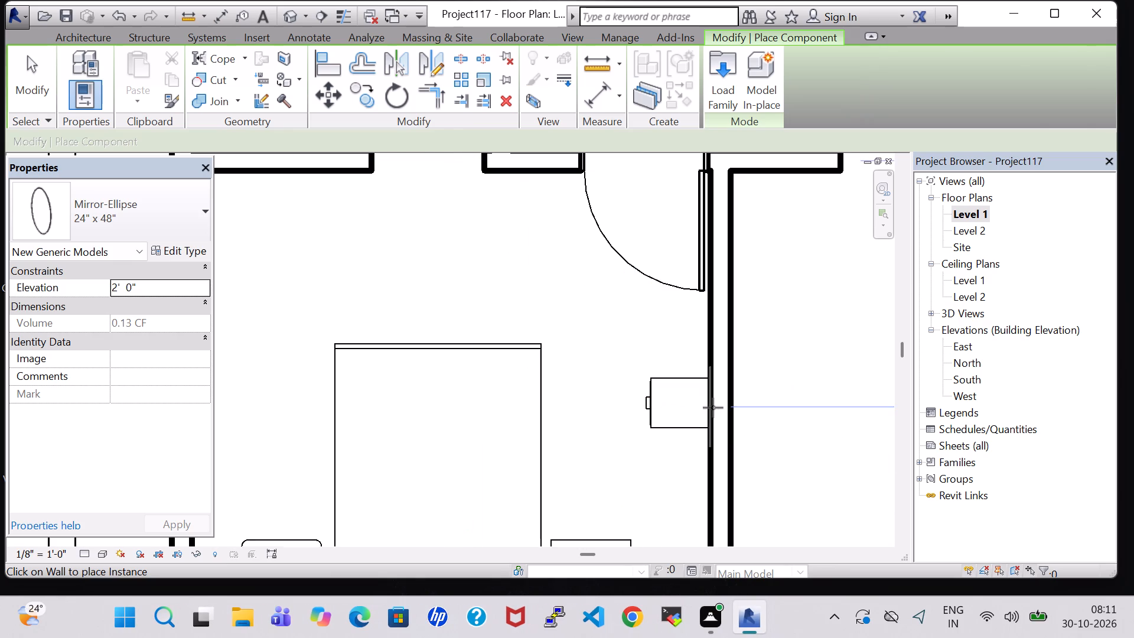
{"action": "key", "text": "Escape"}
Set the elevation of the new mirror behind the southwest room's file cabinet to 3' 0".
{"action": "left_click", "coordinate": [709, 399]}
{"action": "left_click", "coordinate": [693, 457]}
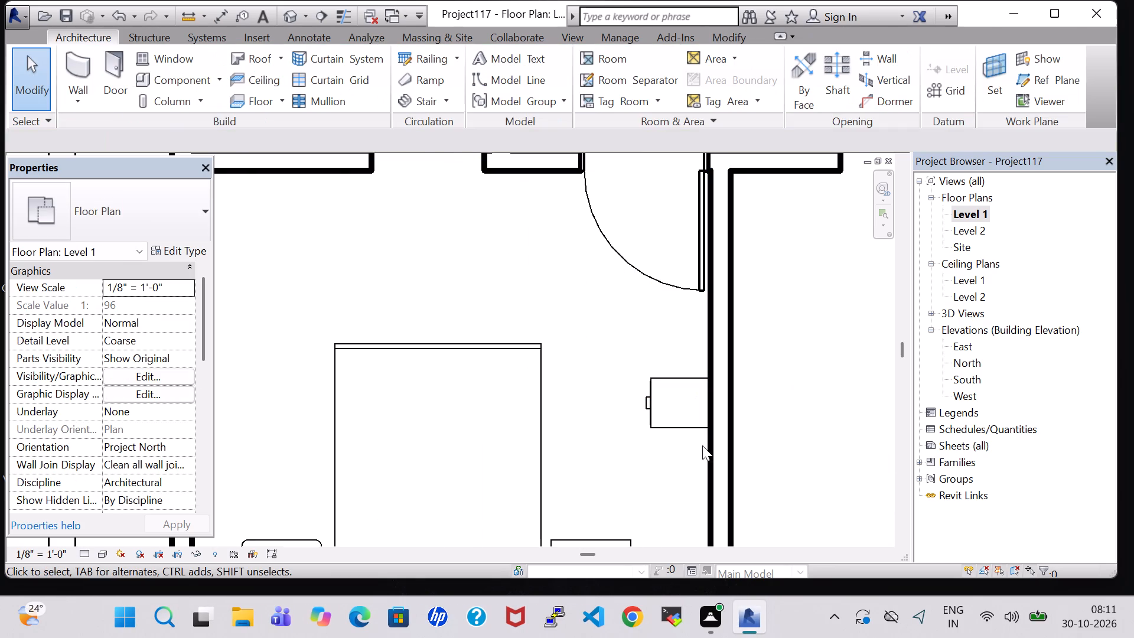
{"action": "left_click", "coordinate": [707, 437]}
{"action": "scroll", "coordinate": [707, 437], "scroll_direction": "up", "scroll_amount": 8}
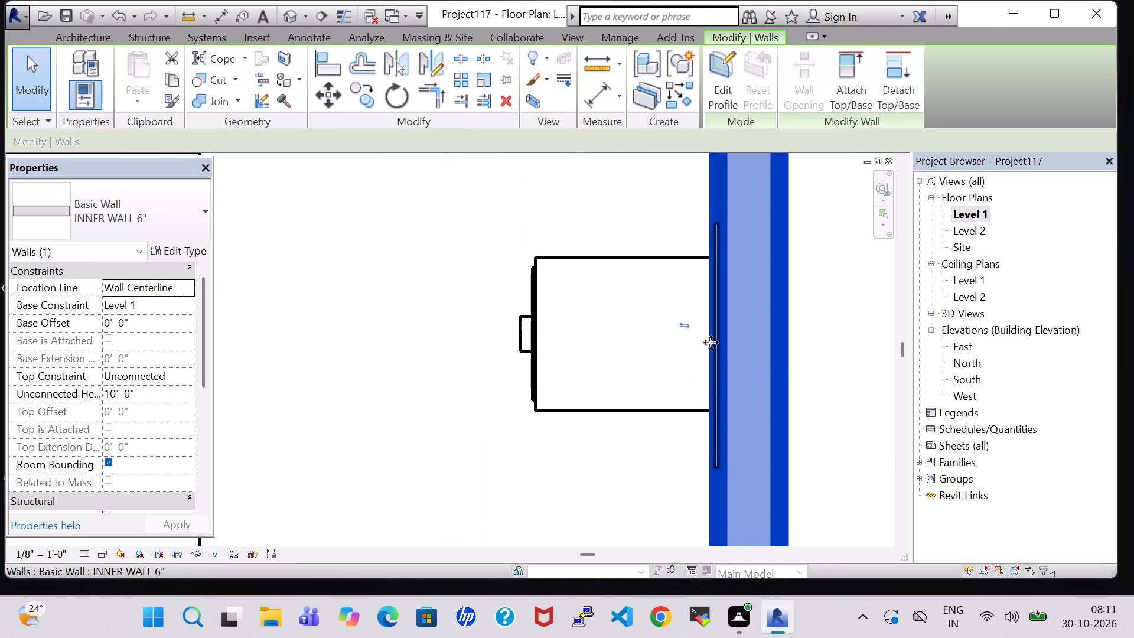
{"action": "left_click", "coordinate": [721, 344]}
{"action": "left_click", "coordinate": [694, 434]}
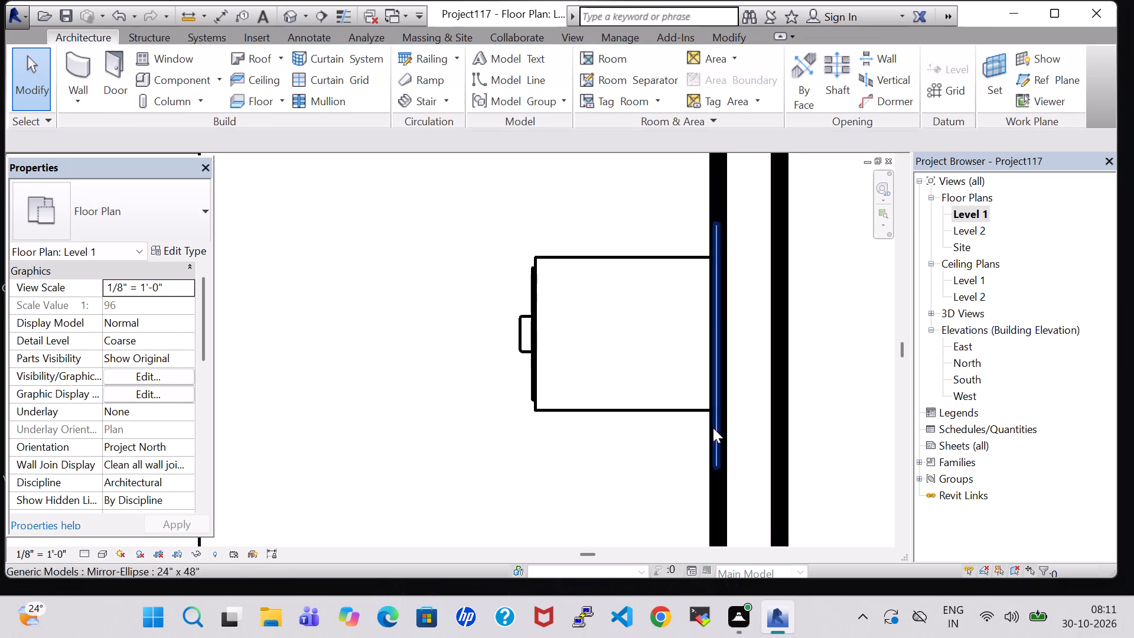
{"action": "left_click", "coordinate": [719, 422]}
{"action": "left_click", "coordinate": [587, 487]}
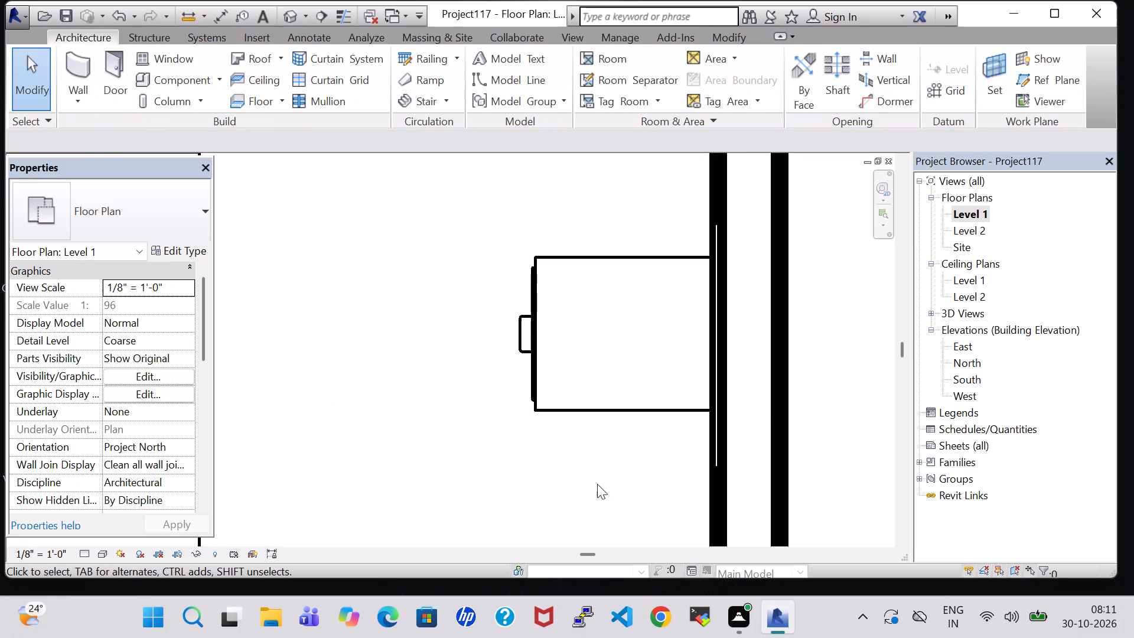
{"action": "scroll", "coordinate": [696, 456], "scroll_direction": "up", "scroll_amount": 7}
{"action": "left_click", "coordinate": [751, 399]}
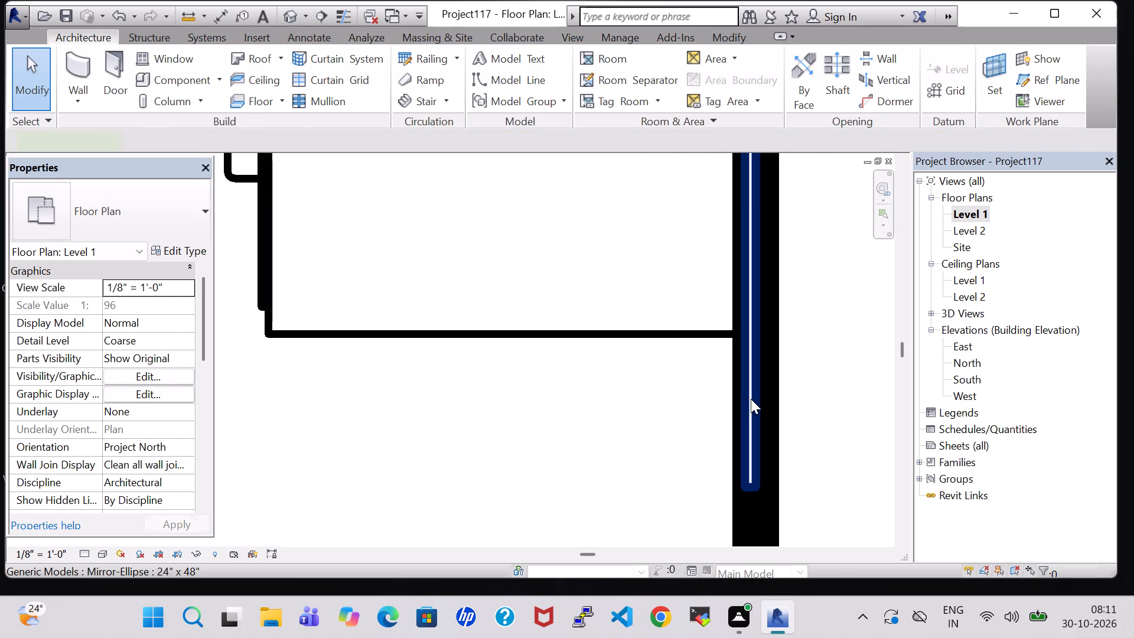
{"action": "left_click", "coordinate": [118, 311]}
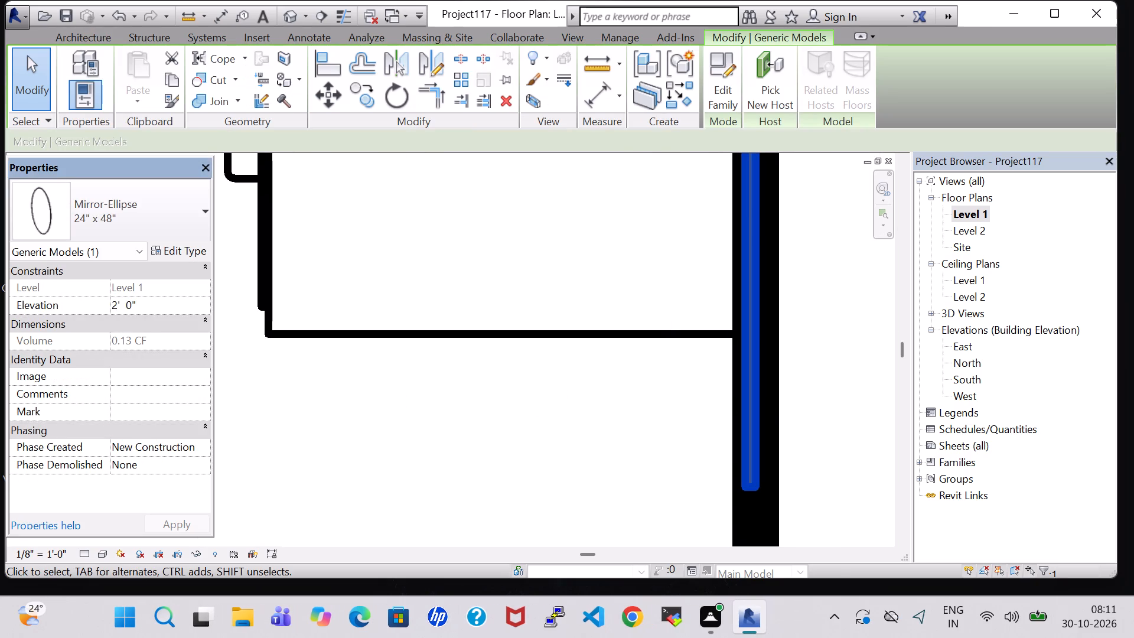
{"action": "key", "text": "BackSpace"}
{"action": "key", "text": "3"}
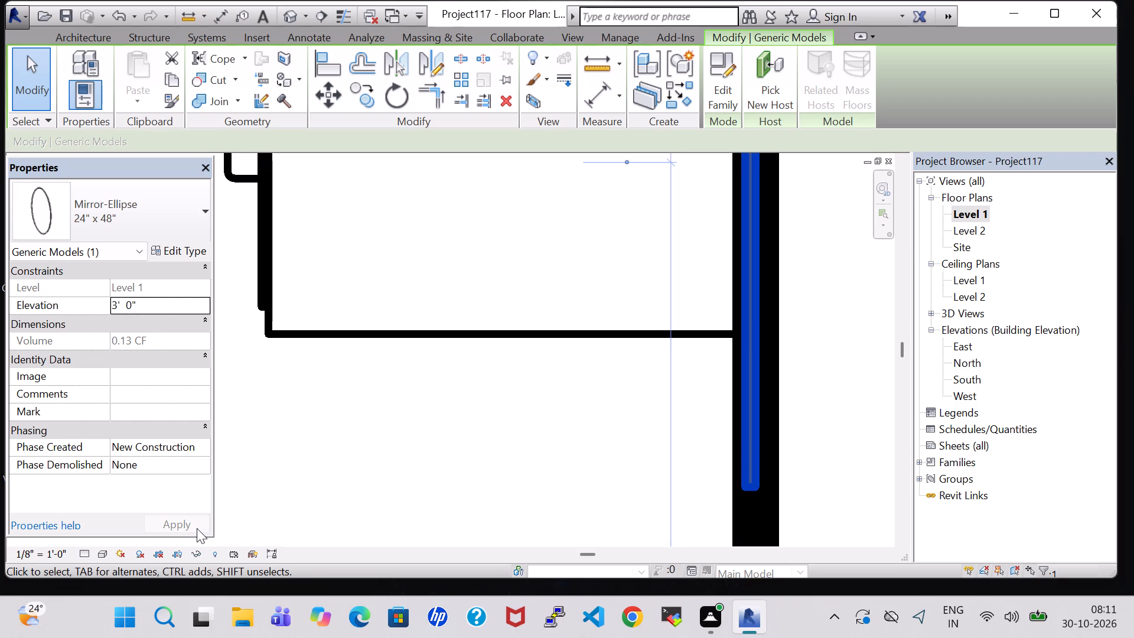
{"action": "left_click", "coordinate": [195, 528]}
{"action": "left_click", "coordinate": [462, 491]}
Compare the southwest room's furniture with that of the northern bedrooms to decide which piece to add.
{"action": "scroll", "coordinate": [462, 491], "scroll_direction": "down", "scroll_amount": 6}
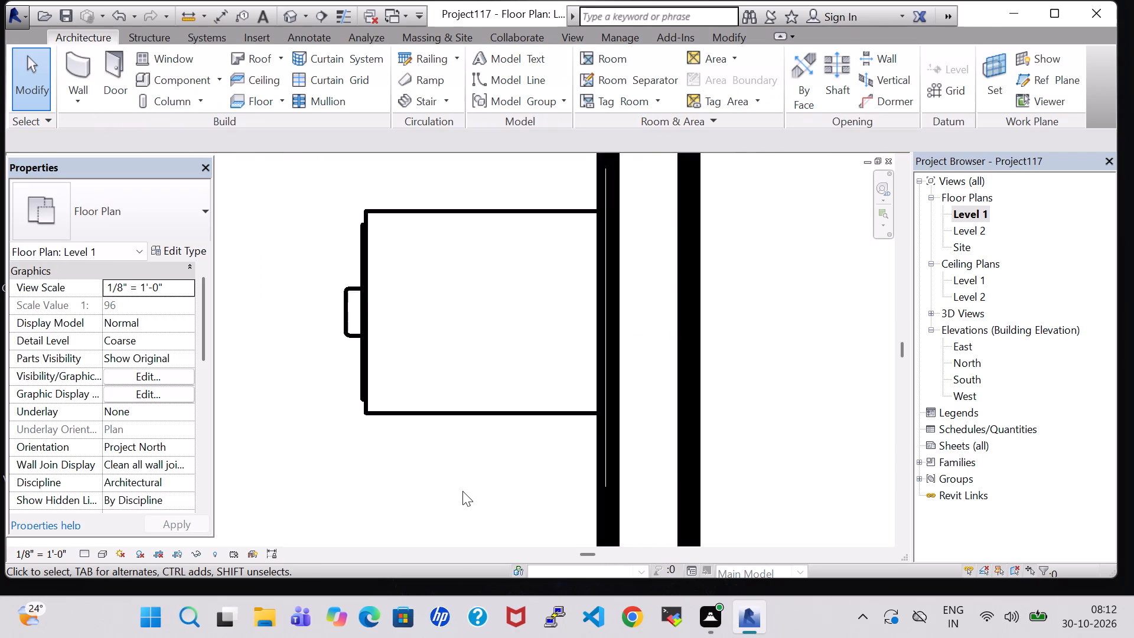
{"action": "scroll", "coordinate": [462, 491], "scroll_direction": "down", "scroll_amount": 7}
{"action": "middle_click_drag", "start_coordinate": [462, 491], "coordinate": [607, 450]}
{"action": "scroll", "coordinate": [594, 448], "scroll_direction": "down", "scroll_amount": 5}
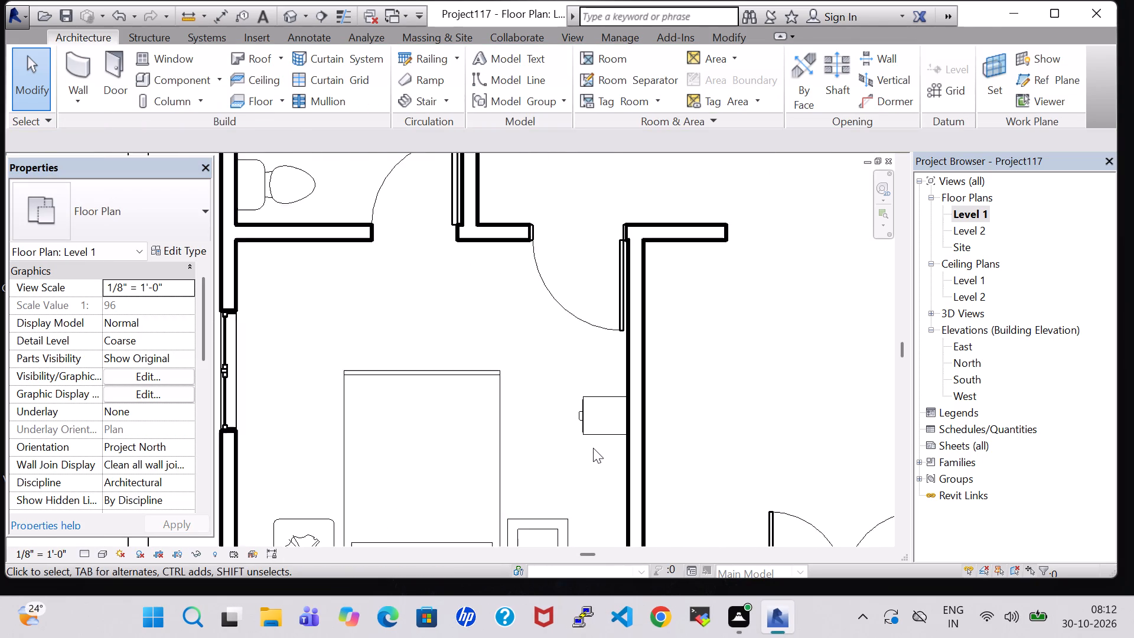
{"action": "middle_click_drag", "start_coordinate": [538, 424], "coordinate": [591, 294]}
{"action": "scroll", "coordinate": [586, 291], "scroll_direction": "down", "scroll_amount": 5}
{"action": "middle_click_drag", "start_coordinate": [586, 291], "coordinate": [589, 424]}
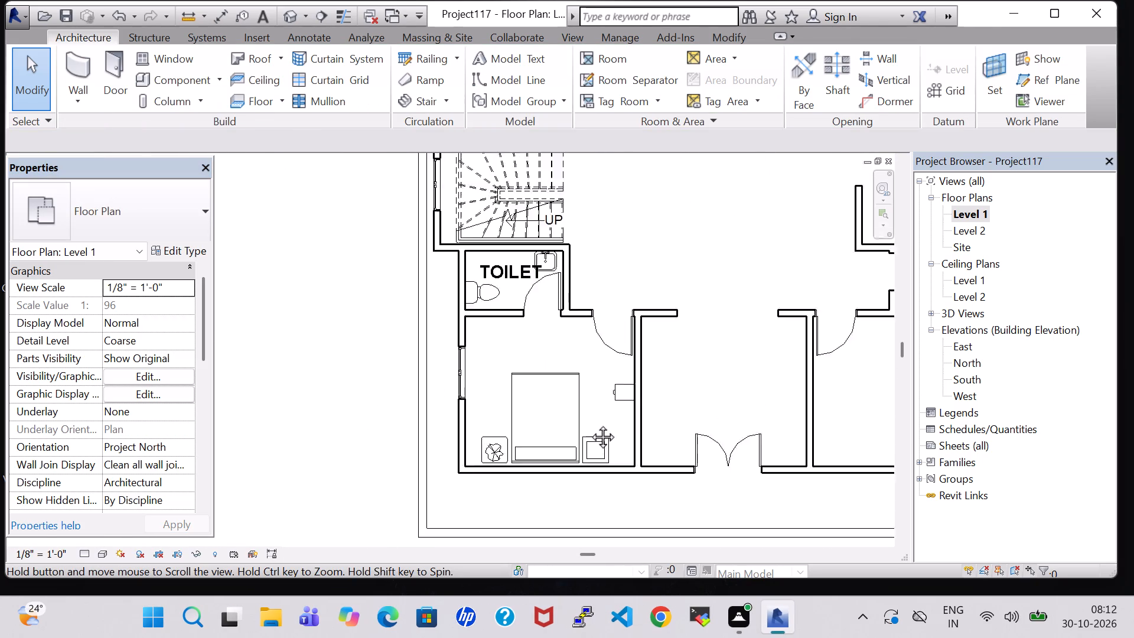
{"action": "middle_click_drag", "start_coordinate": [589, 424], "coordinate": [587, 480]}
{"action": "middle_click_drag", "start_coordinate": [618, 318], "coordinate": [581, 447]}
{"action": "scroll", "coordinate": [579, 447], "scroll_direction": "down", "scroll_amount": 3}
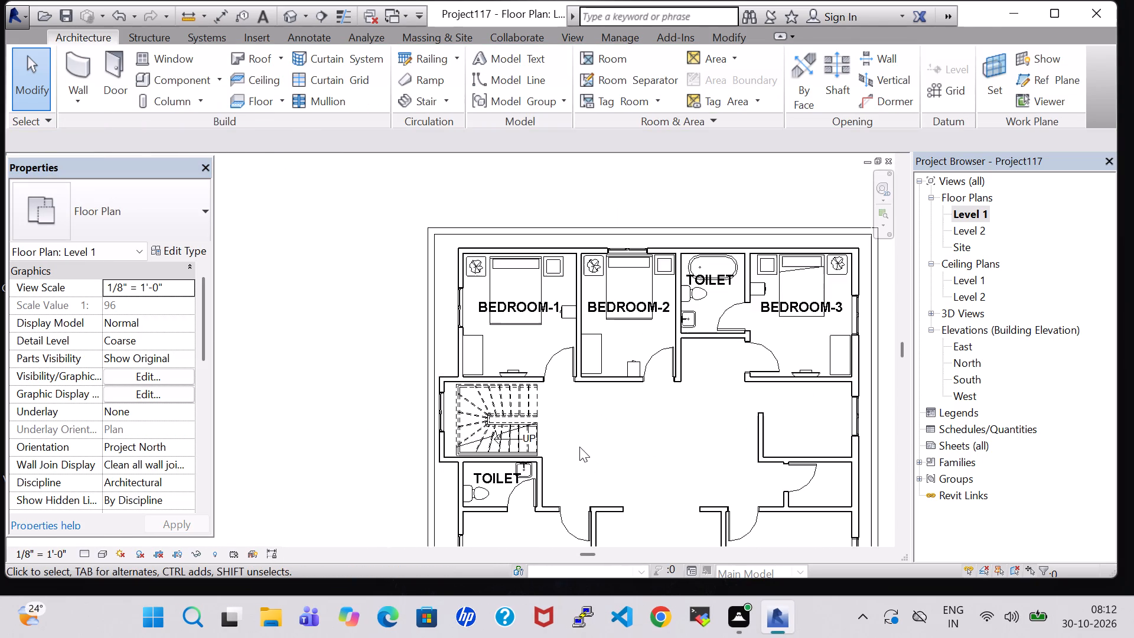
{"action": "middle_click", "coordinate": [579, 447]}
{"action": "scroll", "coordinate": [579, 447], "scroll_direction": "up", "scroll_amount": 3}
{"action": "middle_click_drag", "start_coordinate": [578, 445], "coordinate": [586, 392]}
{"action": "scroll", "coordinate": [578, 445], "scroll_direction": "up", "scroll_amount": 1}
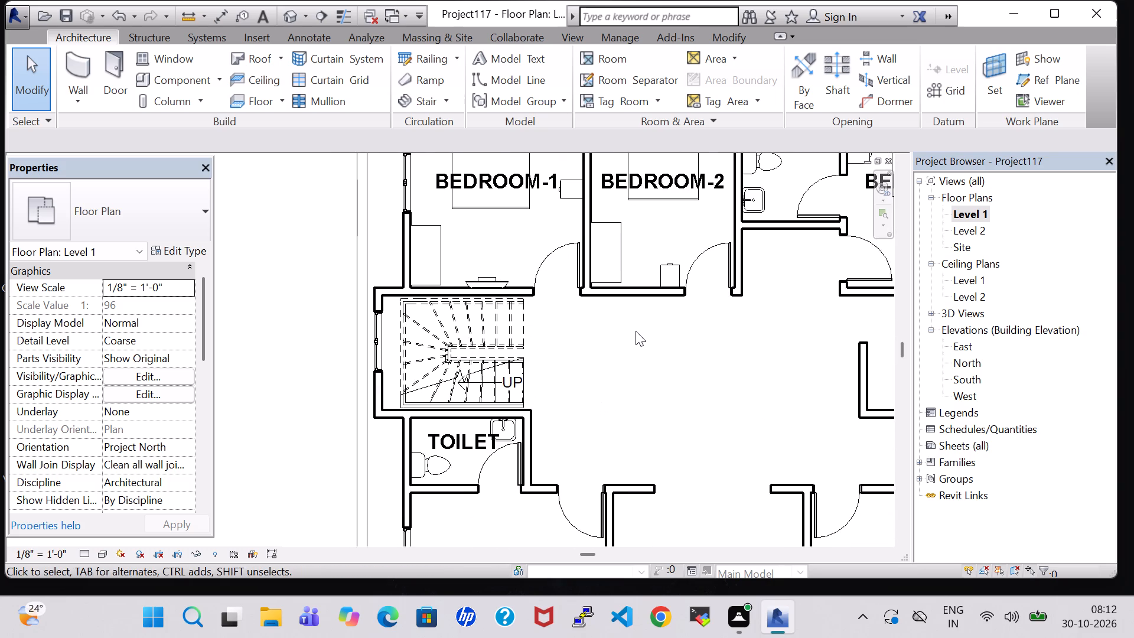
{"action": "middle_click", "coordinate": [636, 331]}
{"action": "scroll", "coordinate": [636, 331], "scroll_direction": "up", "scroll_amount": 1}
{"action": "middle_click_drag", "start_coordinate": [569, 397], "coordinate": [591, 308]}
{"action": "scroll", "coordinate": [591, 307], "scroll_direction": "down", "scroll_amount": 3}
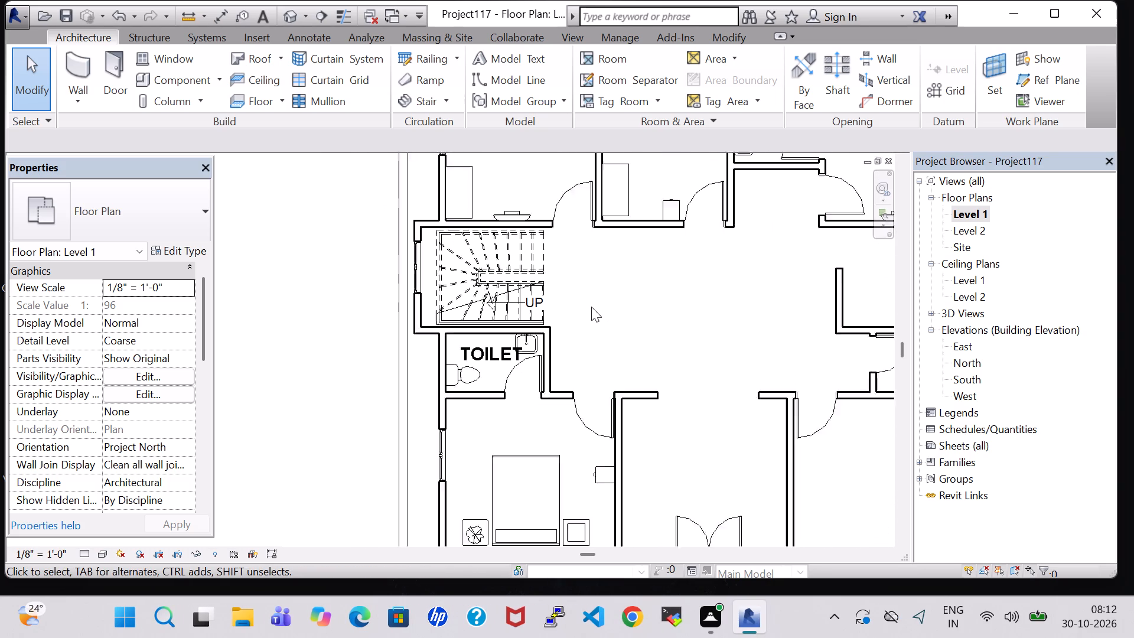
{"action": "scroll", "coordinate": [591, 307], "scroll_direction": "down", "scroll_amount": 1}
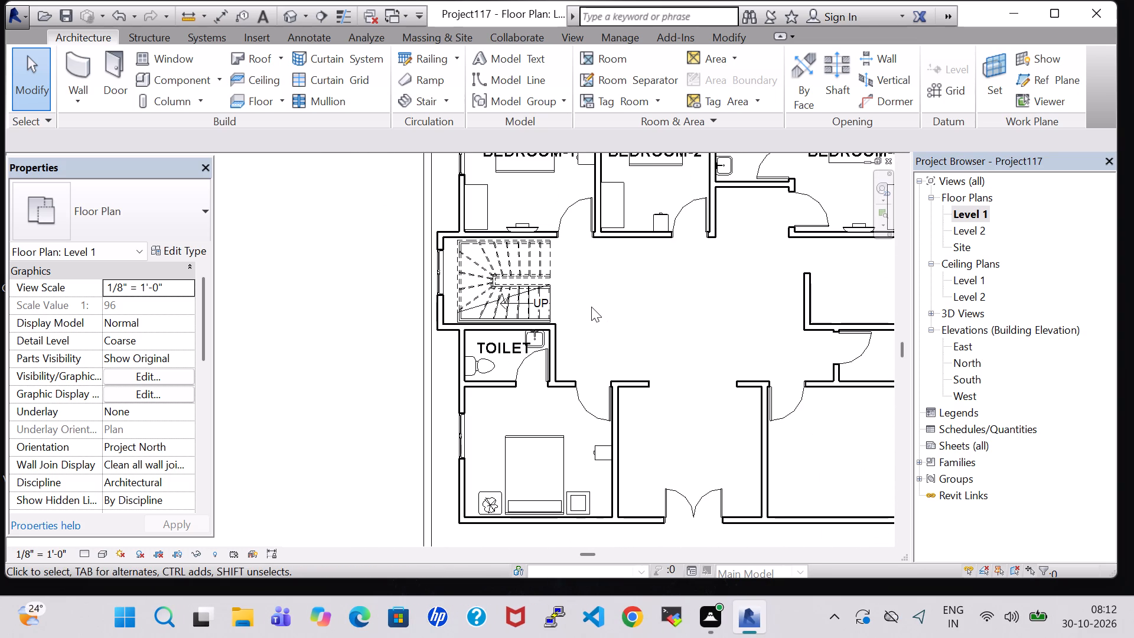
Place two Dresser 48" x 72" x 24" pieces matching Bedroom-2's: one beside the southwest room's west window, one in its northwest corner.
{"action": "left_click", "coordinate": [613, 209]}
{"action": "right_click", "coordinate": [613, 209]}
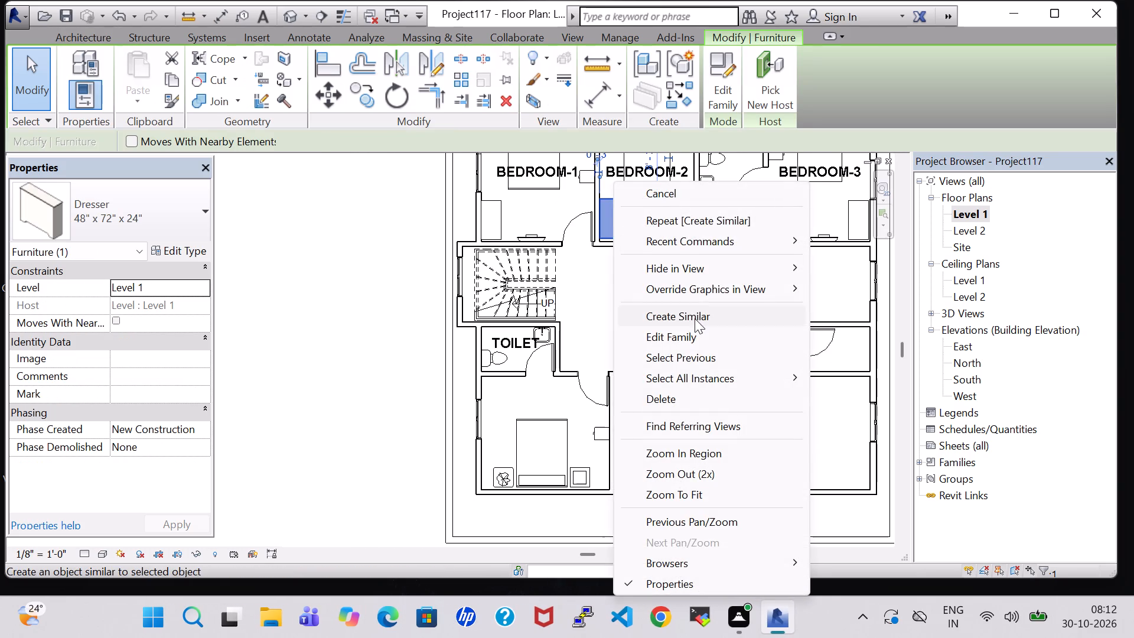
{"action": "left_click", "coordinate": [695, 318]}
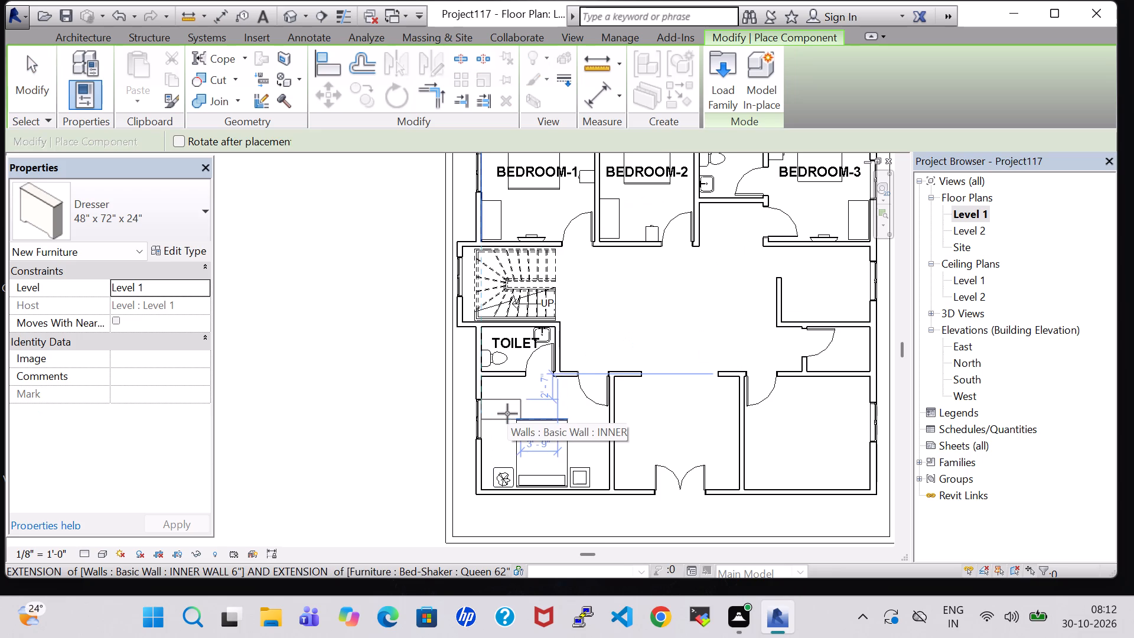
{"action": "left_click_drag", "start_coordinate": [507, 414], "coordinate": [507, 407]}
{"action": "scroll", "coordinate": [506, 393], "scroll_direction": "up", "scroll_amount": 8}
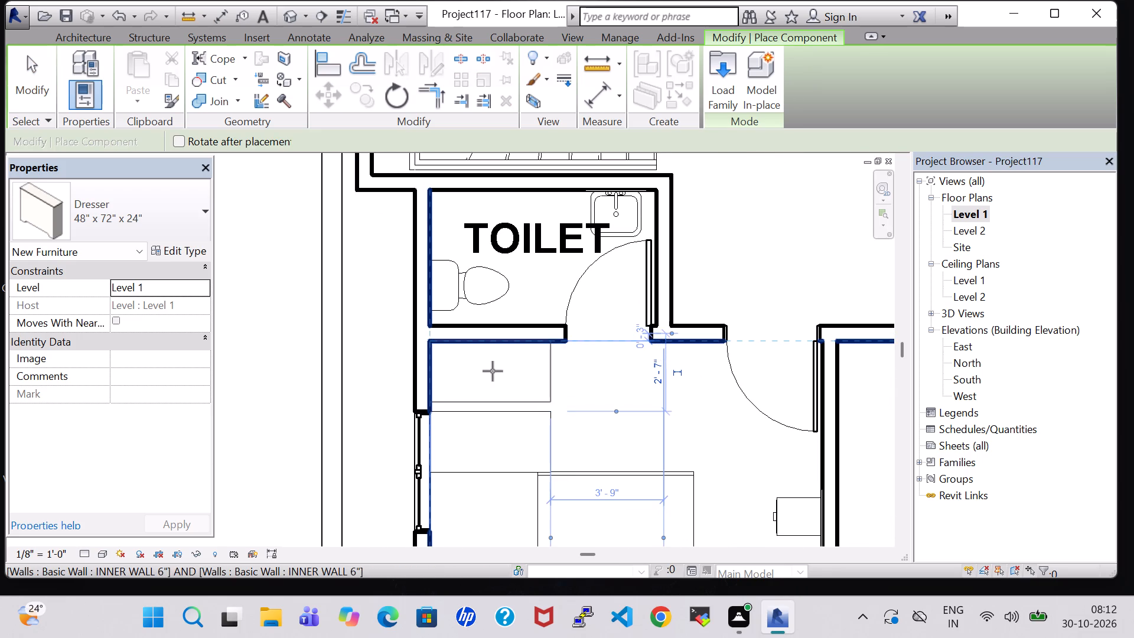
{"action": "left_click", "coordinate": [493, 371]}
{"action": "key", "text": "Escape"}
{"action": "key", "text": "Escape"}
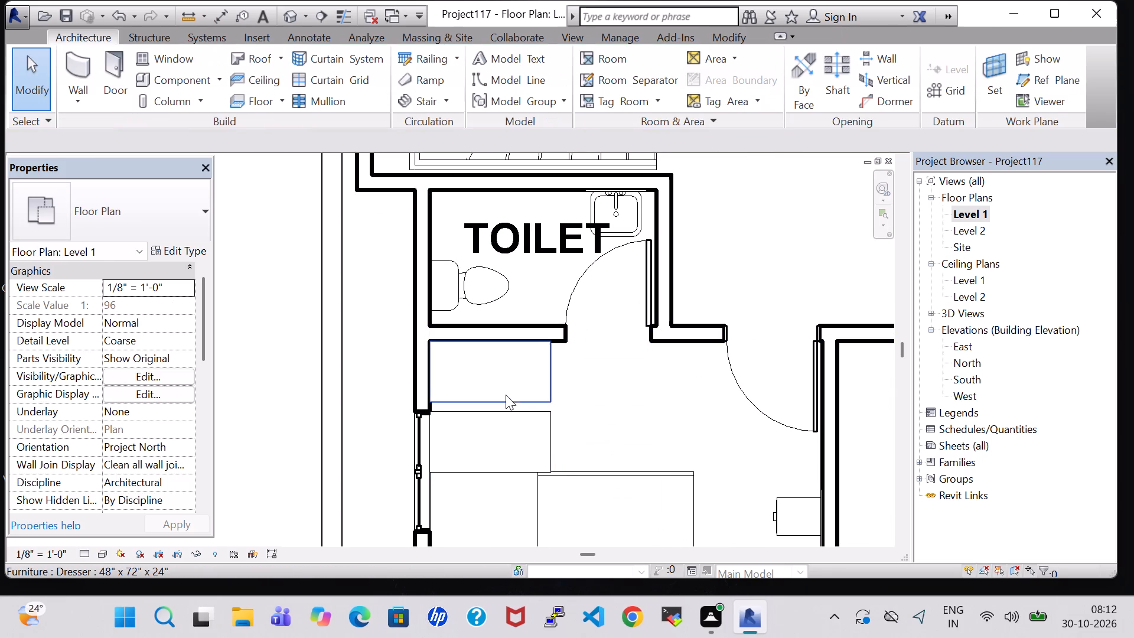
Delete the extra Dresser 48" x 72" x 24" beside the southwest room's west window.
{"action": "double_click", "coordinate": [598, 408]}
{"action": "left_click", "coordinate": [549, 416]}
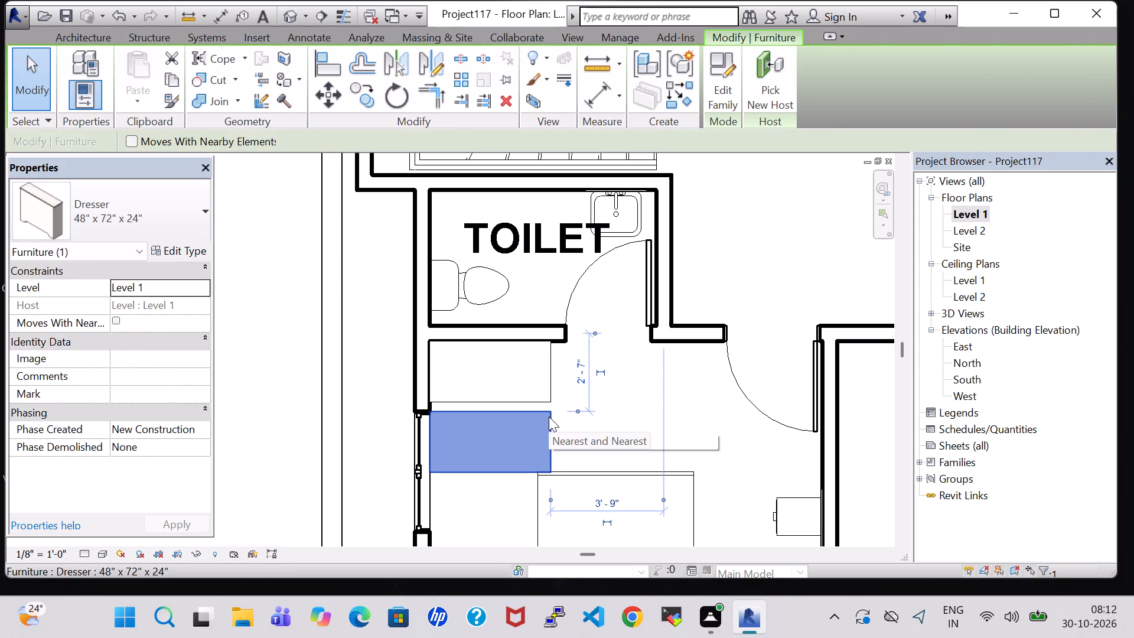
{"action": "key", "text": "Delete"}
Nudge the remaining dresser in the southwest room's northwest corner slightly east, away from the west wall.
{"action": "left_click", "coordinate": [533, 399]}
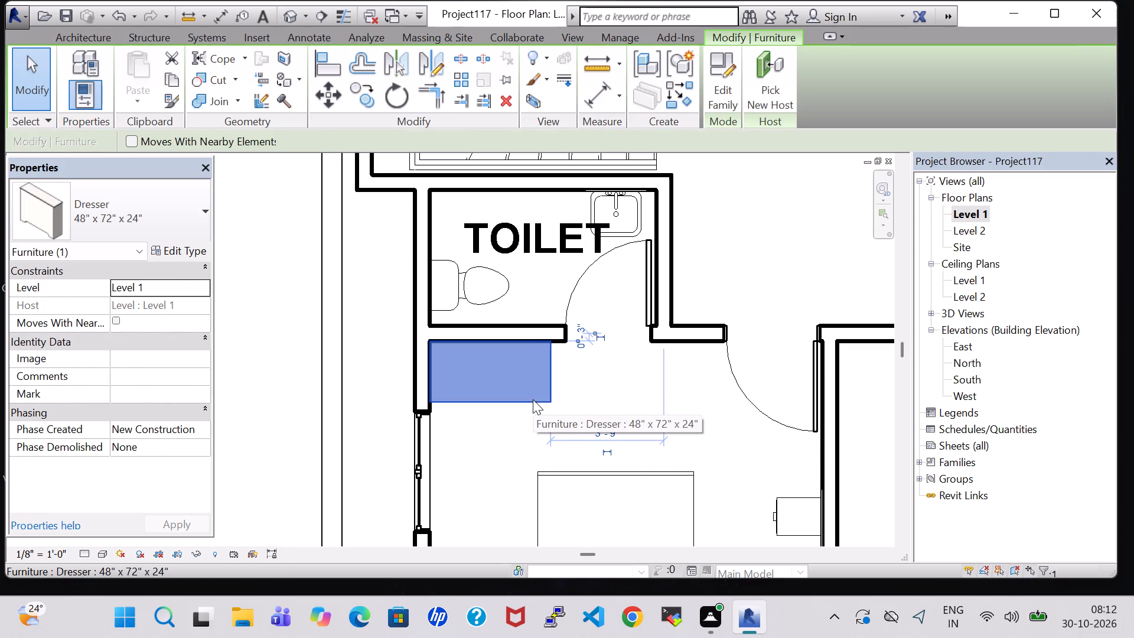
{"action": "key", "text": "Right"}
{"action": "key", "text": "Right"}
{"action": "left_click", "coordinate": [589, 402]}
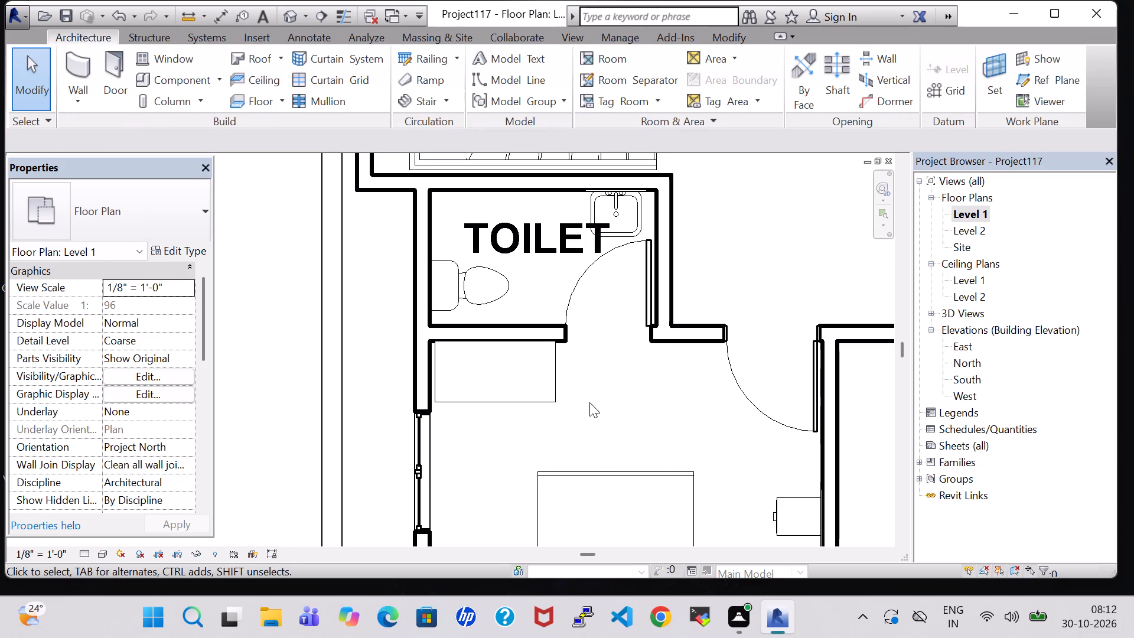
Examine the southwest bedroom in 3D from several angles, checking how the dresser sits against the walls, window and toilet door.
{"action": "left_click", "coordinate": [292, 13]}
{"action": "scroll", "coordinate": [545, 408], "scroll_direction": "down", "scroll_amount": 1}
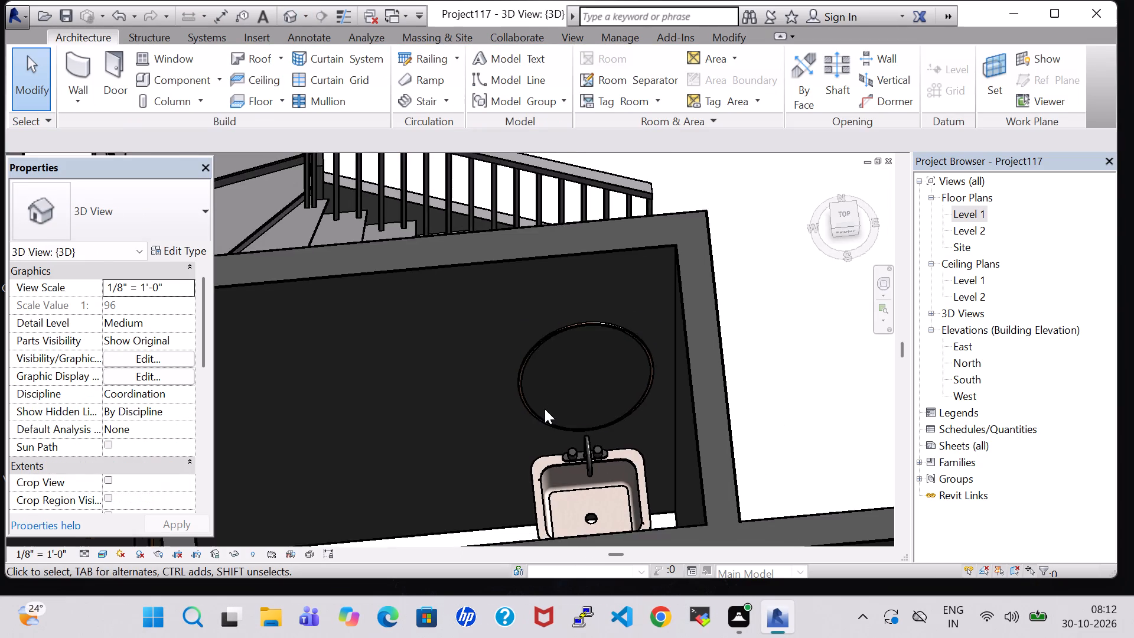
{"action": "scroll", "coordinate": [545, 409], "scroll_direction": "down", "scroll_amount": 7}
{"action": "middle_click_drag", "start_coordinate": [564, 437], "coordinate": [543, 275]}
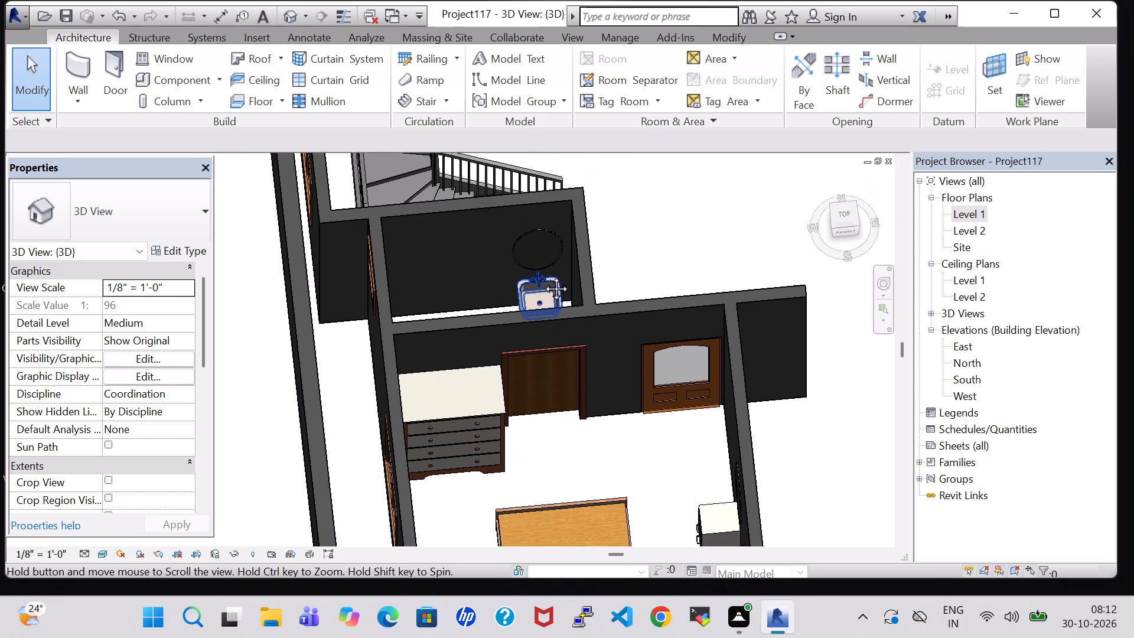
{"action": "middle_click_drag", "start_coordinate": [543, 275], "coordinate": [545, 258]}
{"action": "middle_click_drag", "start_coordinate": [572, 410], "coordinate": [533, 346], "text": "shift"}
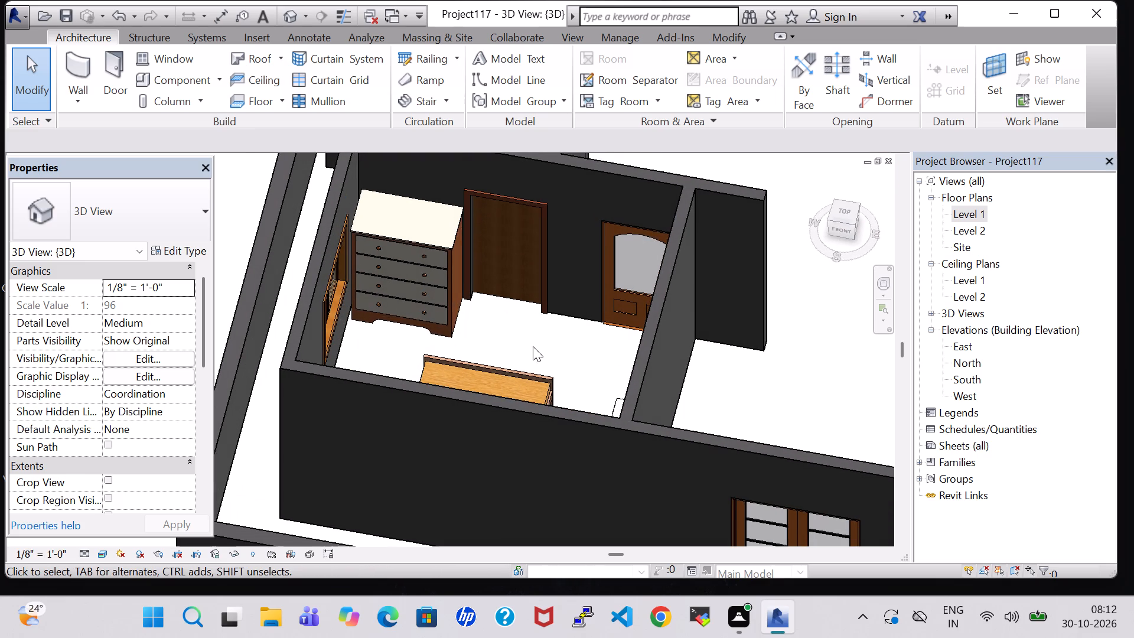
{"action": "middle_click_drag", "start_coordinate": [493, 315], "coordinate": [506, 251], "text": "shift"}
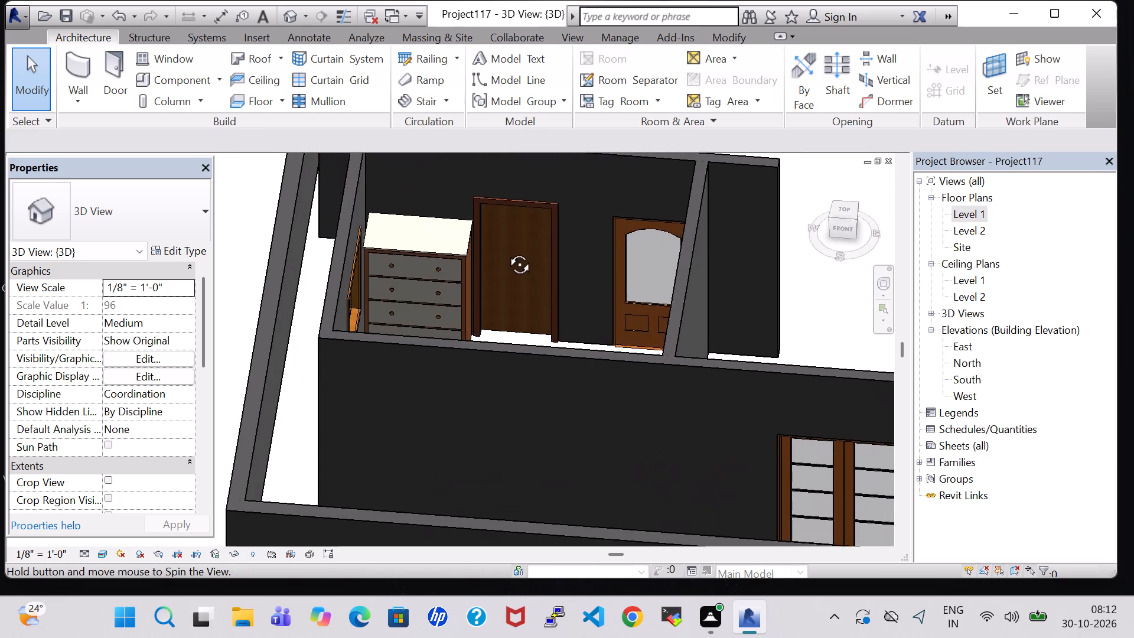
{"action": "middle_click_drag", "start_coordinate": [506, 251], "coordinate": [520, 252], "text": "shift"}
{"action": "middle_click_drag", "start_coordinate": [523, 282], "coordinate": [425, 391], "text": "shift"}
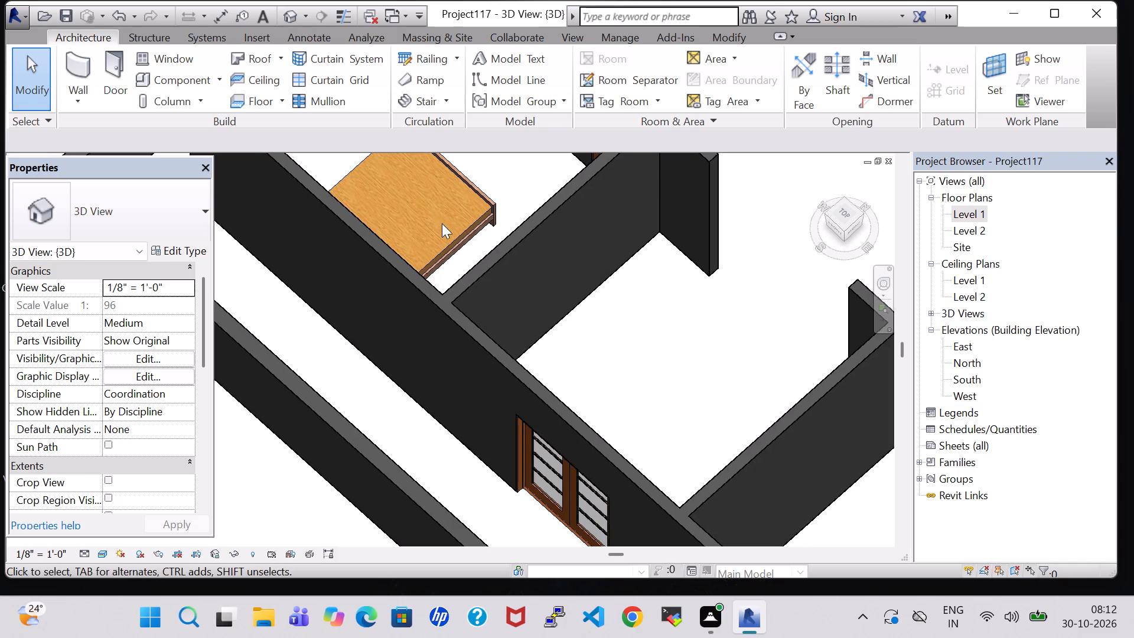
{"action": "middle_click_drag", "start_coordinate": [444, 223], "coordinate": [429, 464]}
{"action": "middle_click_drag", "start_coordinate": [441, 383], "coordinate": [449, 501], "text": "shift"}
{"action": "middle_click_drag", "start_coordinate": [426, 432], "coordinate": [475, 344]}
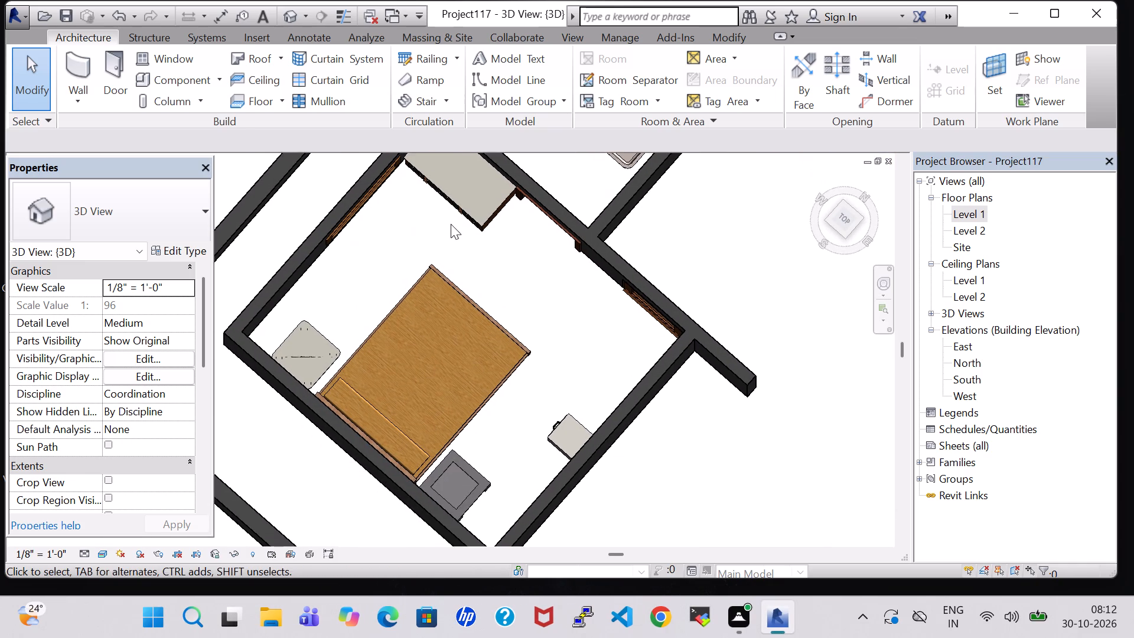
{"action": "scroll", "coordinate": [399, 357], "scroll_direction": "up", "scroll_amount": 1}
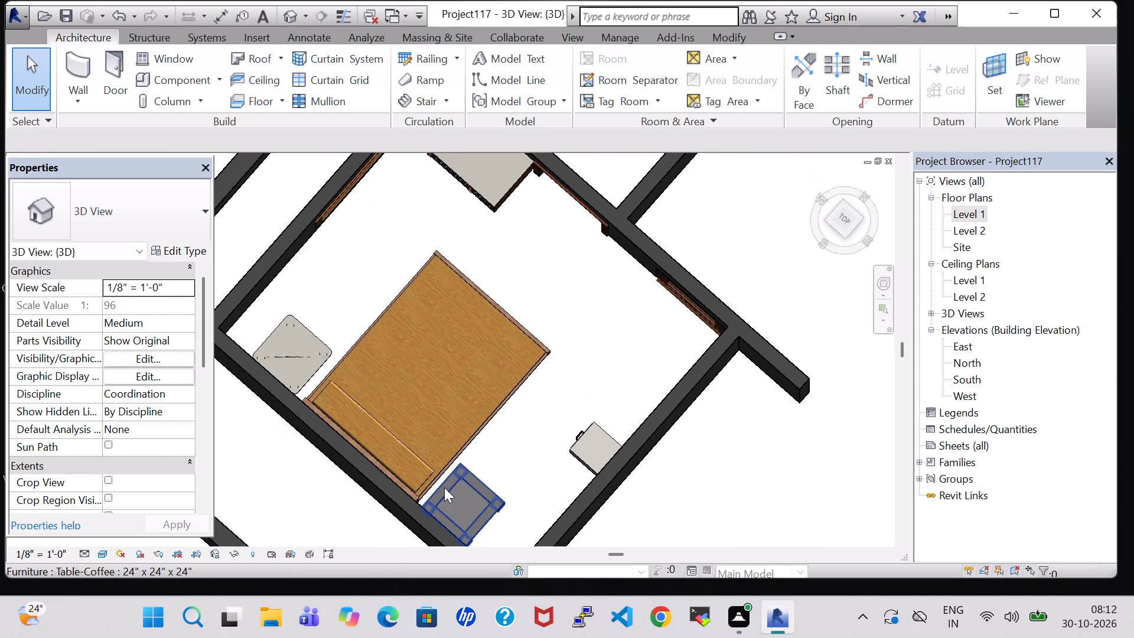
{"action": "middle_click_drag", "start_coordinate": [594, 415], "coordinate": [597, 313], "text": "shift"}
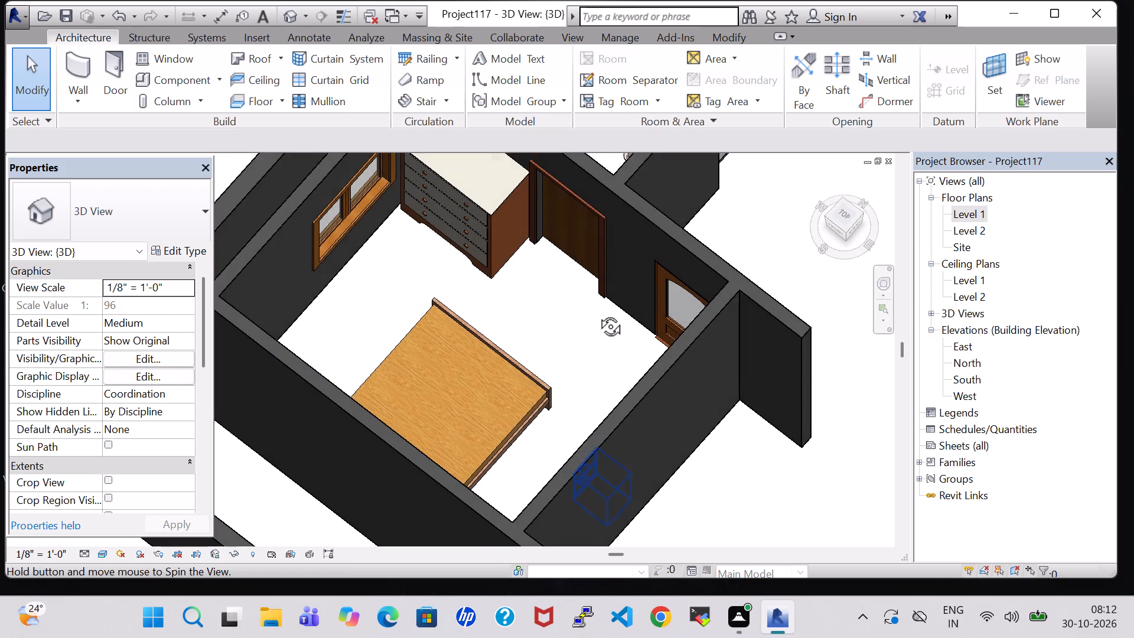
{"action": "middle_click_drag", "start_coordinate": [597, 313], "coordinate": [597, 310], "text": "shift"}
On the Level 1 plan, nudge the corner dresser south to about 0' 5" from the north wall's reference line, and slightly west.
{"action": "double_click", "coordinate": [967, 209]}
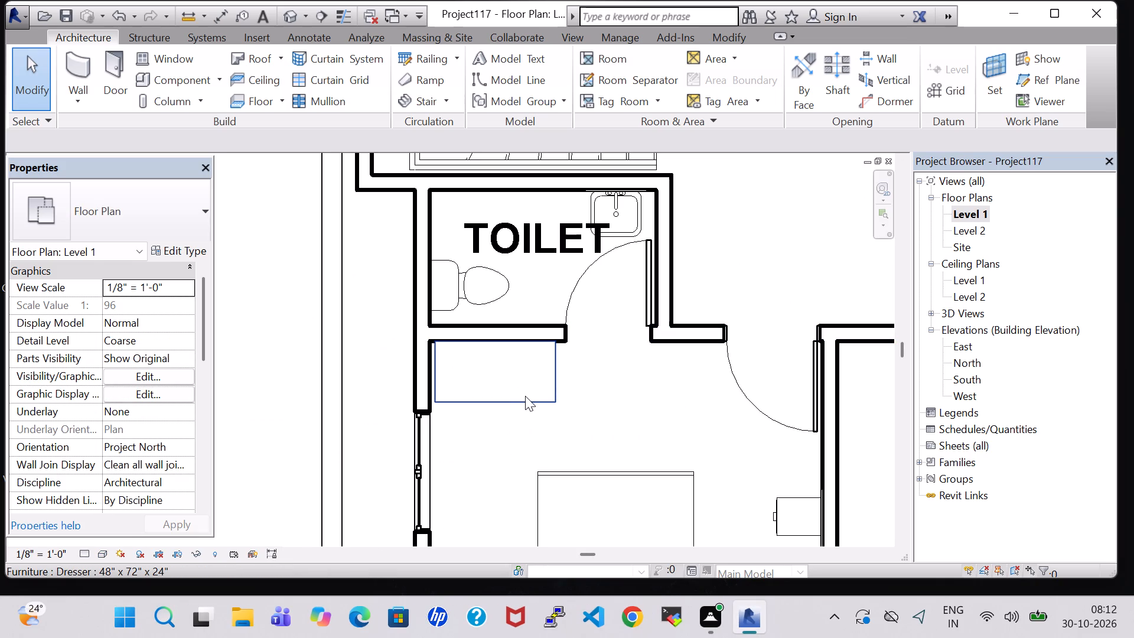
{"action": "key", "text": "Left"}
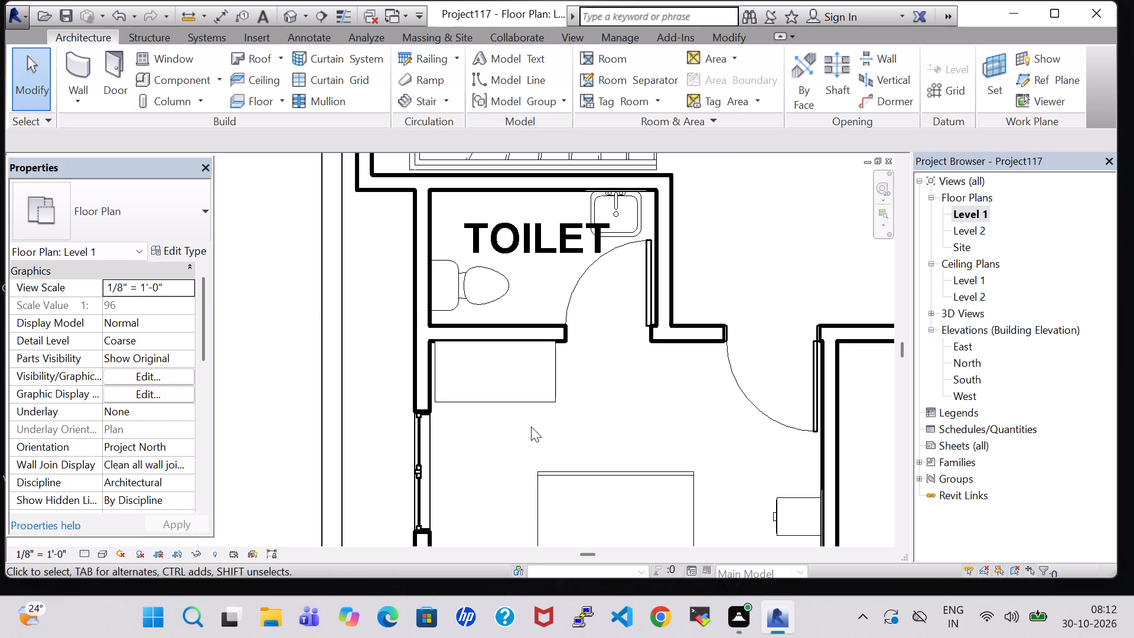
{"action": "left_click", "coordinate": [531, 427]}
{"action": "left_click", "coordinate": [526, 406]}
{"action": "key", "text": "Down"}
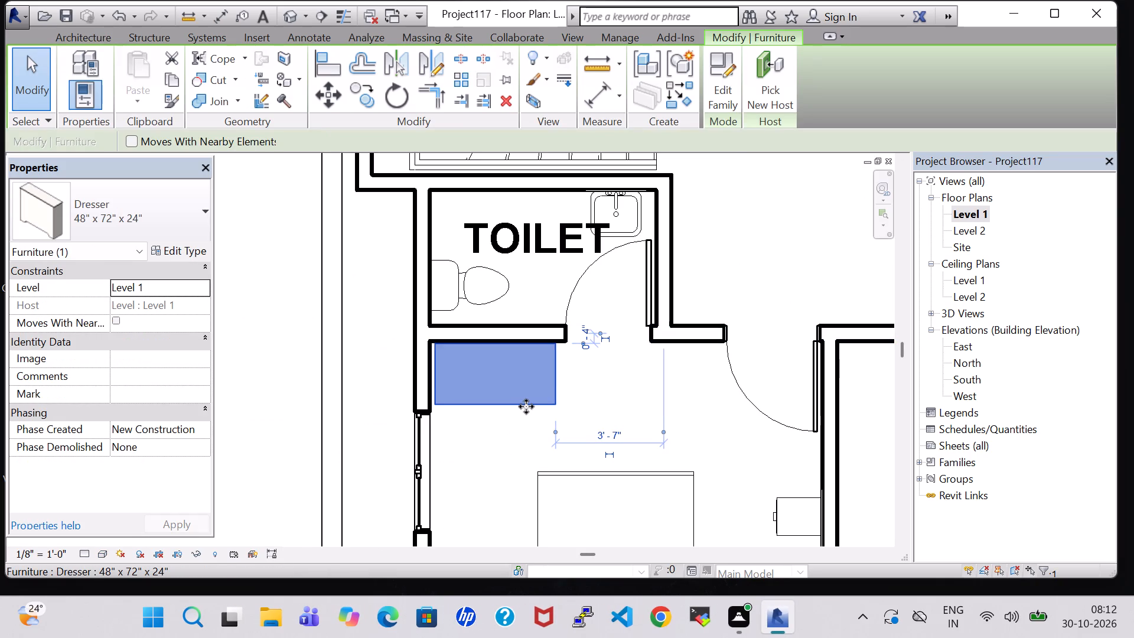
{"action": "key", "text": "Down"}
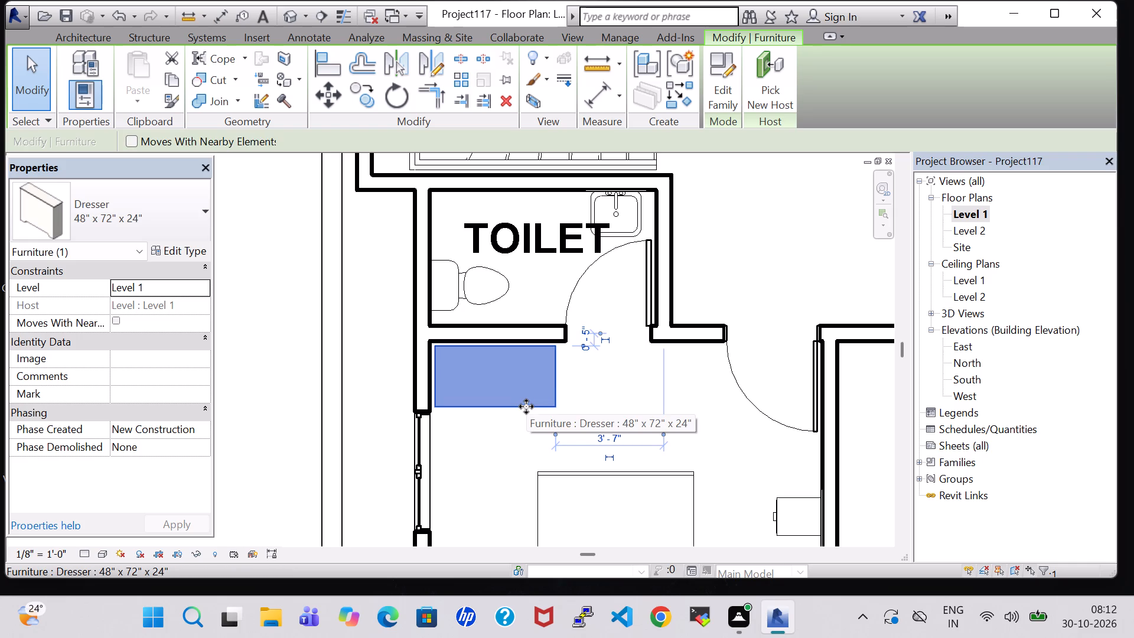
{"action": "key", "text": "Left"}
{"action": "left_click", "coordinate": [631, 390]}
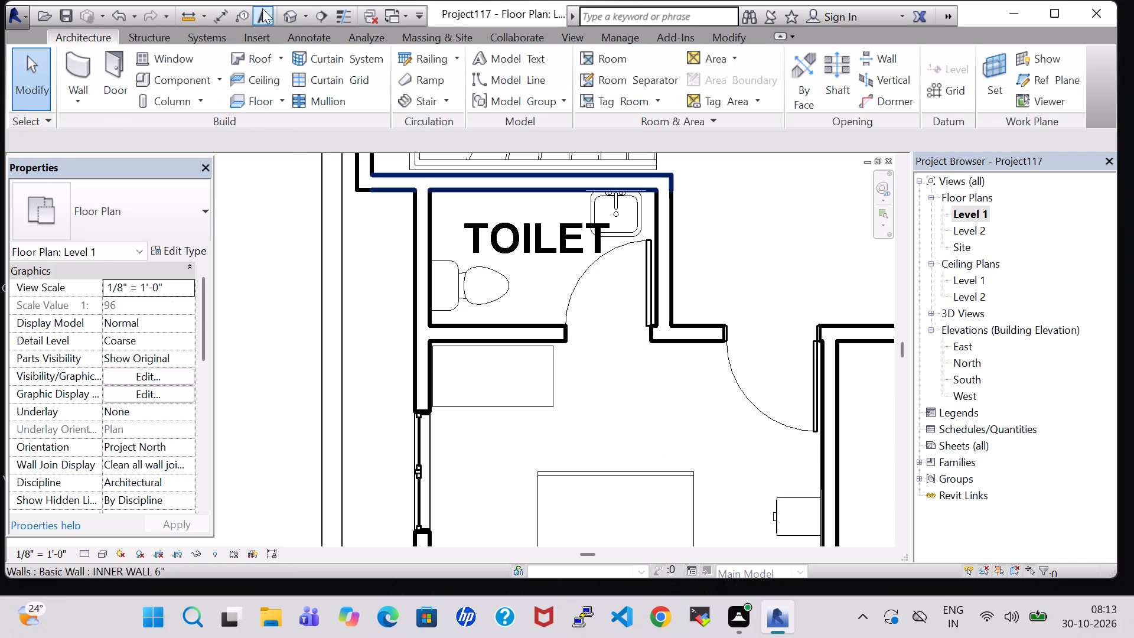
Recheck the corner dresser's wall clearance in 3D and nudge it slightly back east on the Level 1 plan.
{"action": "left_click", "coordinate": [288, 11]}
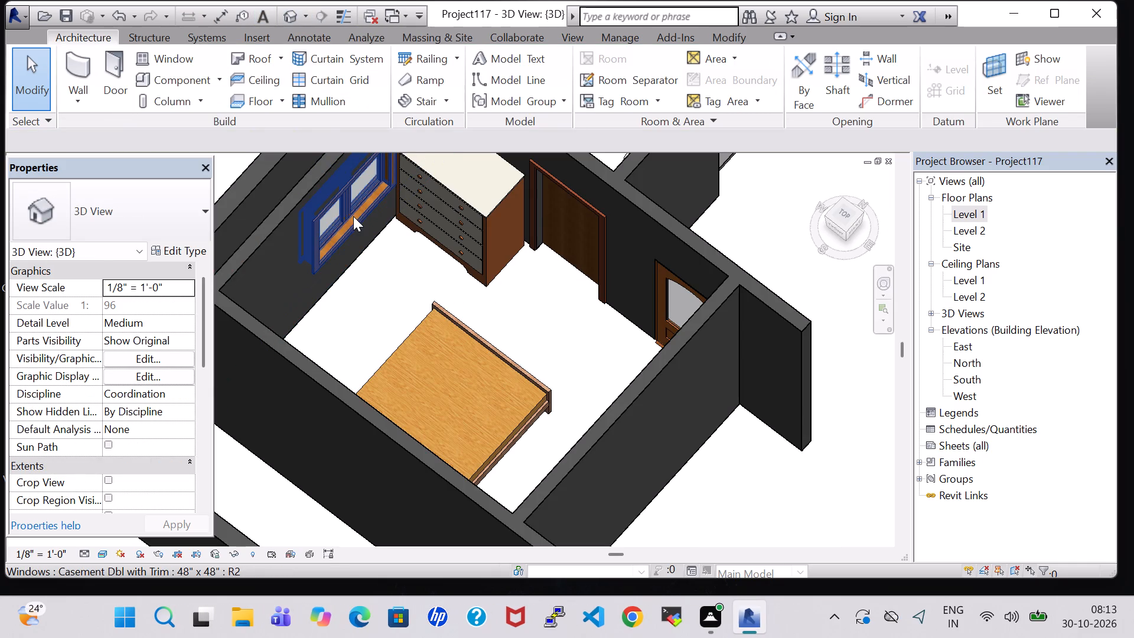
{"action": "middle_click_drag", "start_coordinate": [357, 220], "coordinate": [380, 182], "text": "shift"}
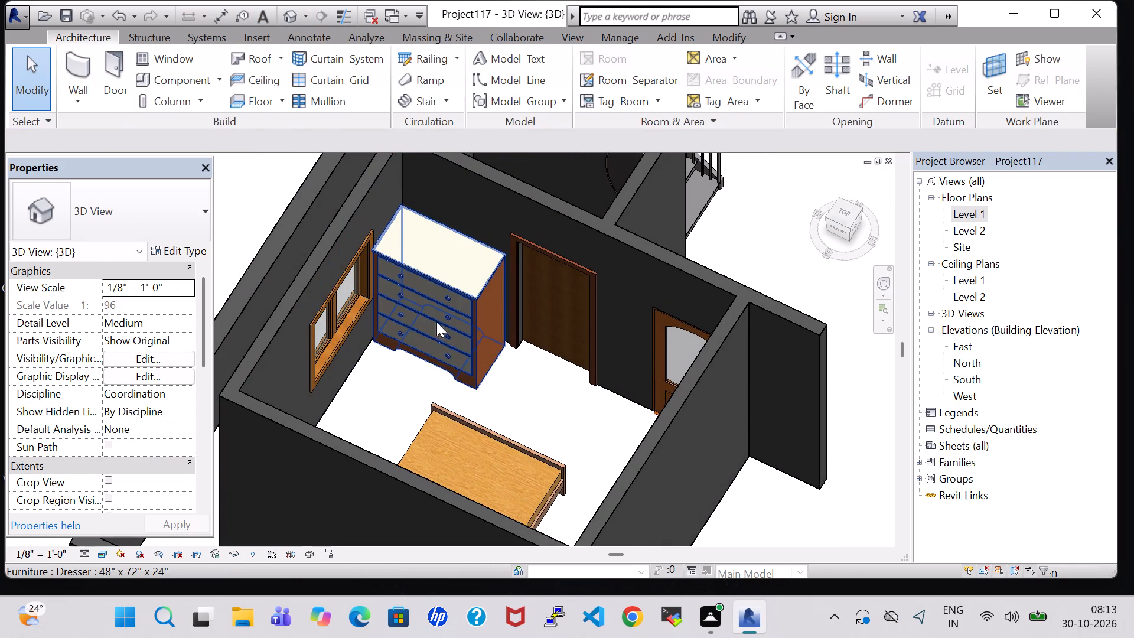
{"action": "scroll", "coordinate": [445, 348], "scroll_direction": "up", "scroll_amount": 3}
{"action": "middle_click_drag", "start_coordinate": [445, 350], "coordinate": [482, 324]}
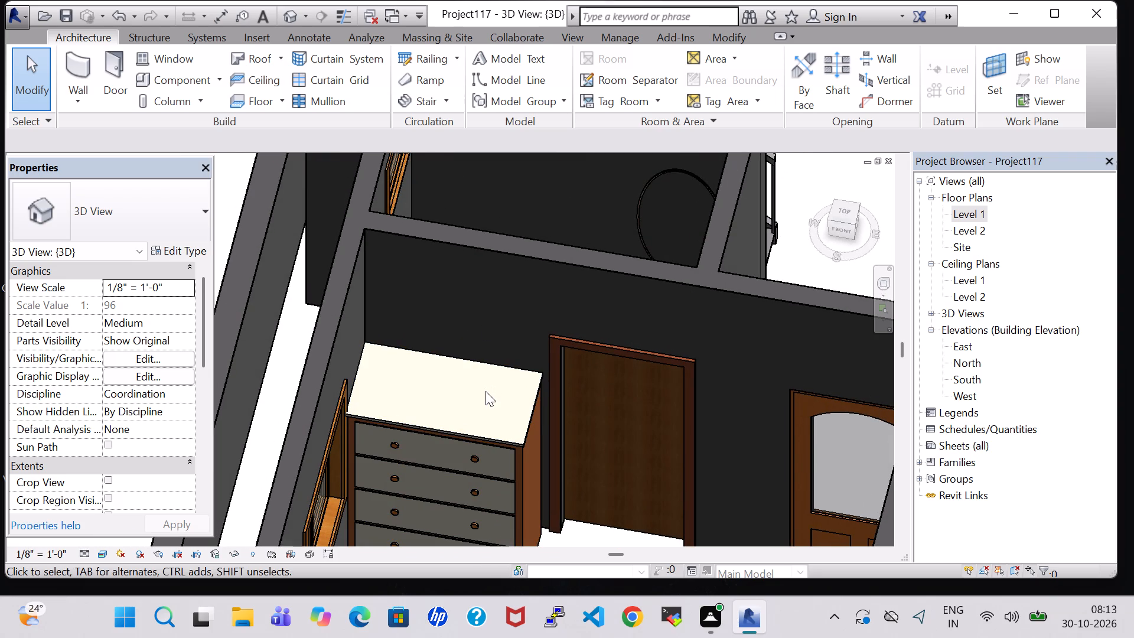
{"action": "double_click", "coordinate": [967, 216]}
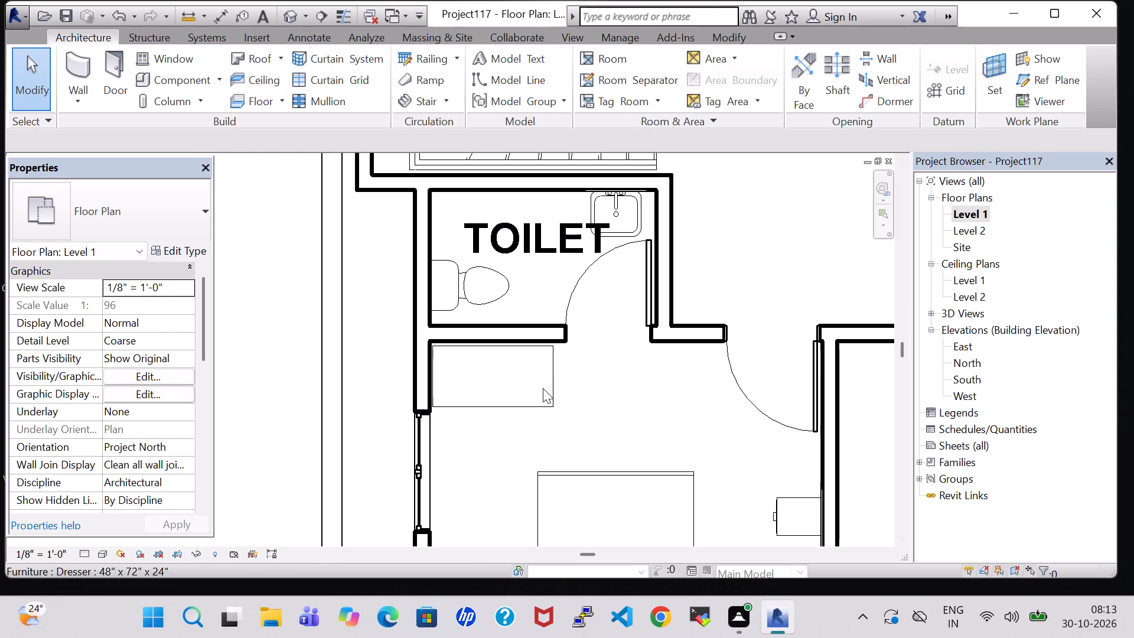
{"action": "left_click", "coordinate": [552, 388]}
{"action": "key", "text": "Right"}
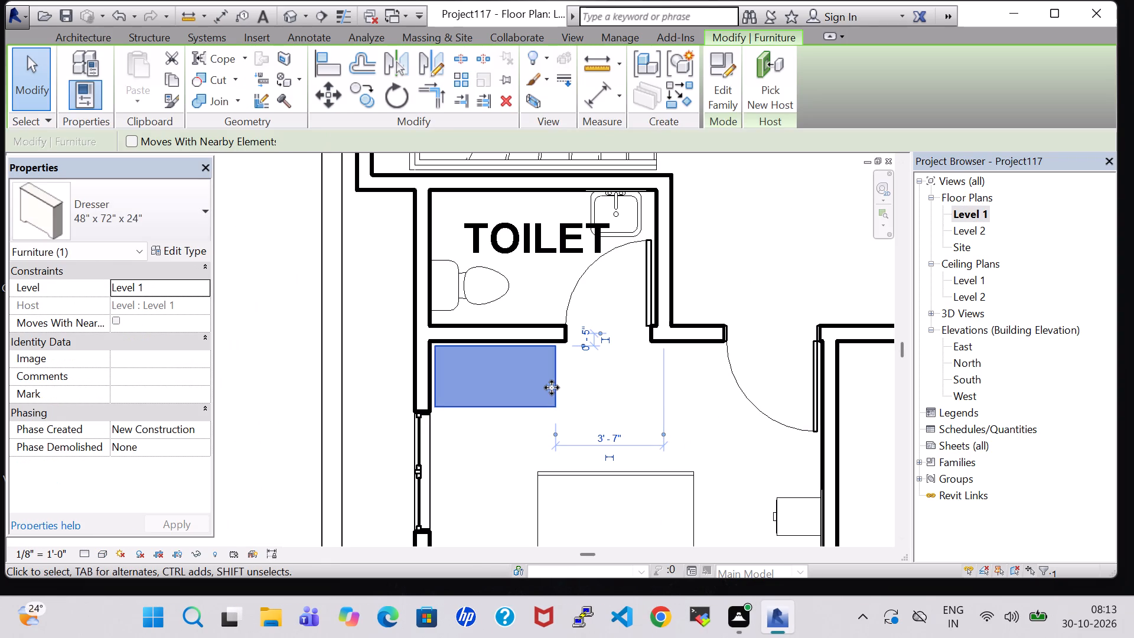
{"action": "left_click", "coordinate": [680, 399]}
Place a tagged room in the southwest bedroom and name it BEDROOM-4.
{"action": "scroll", "coordinate": [680, 399], "scroll_direction": "down", "scroll_amount": 5}
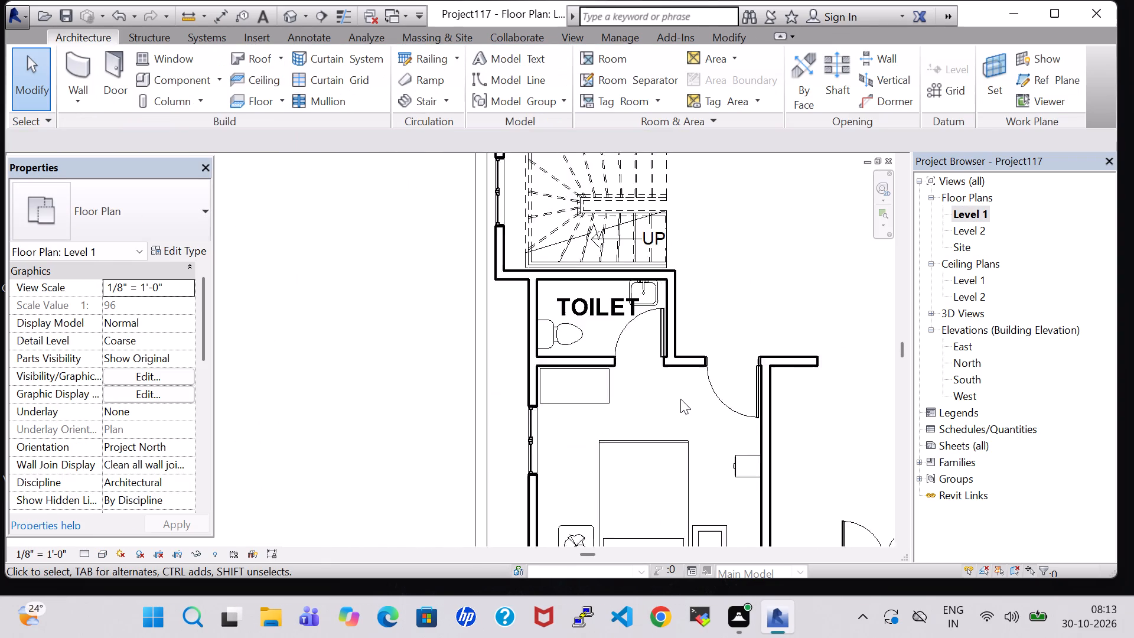
{"action": "scroll", "coordinate": [680, 399], "scroll_direction": "down", "scroll_amount": 4}
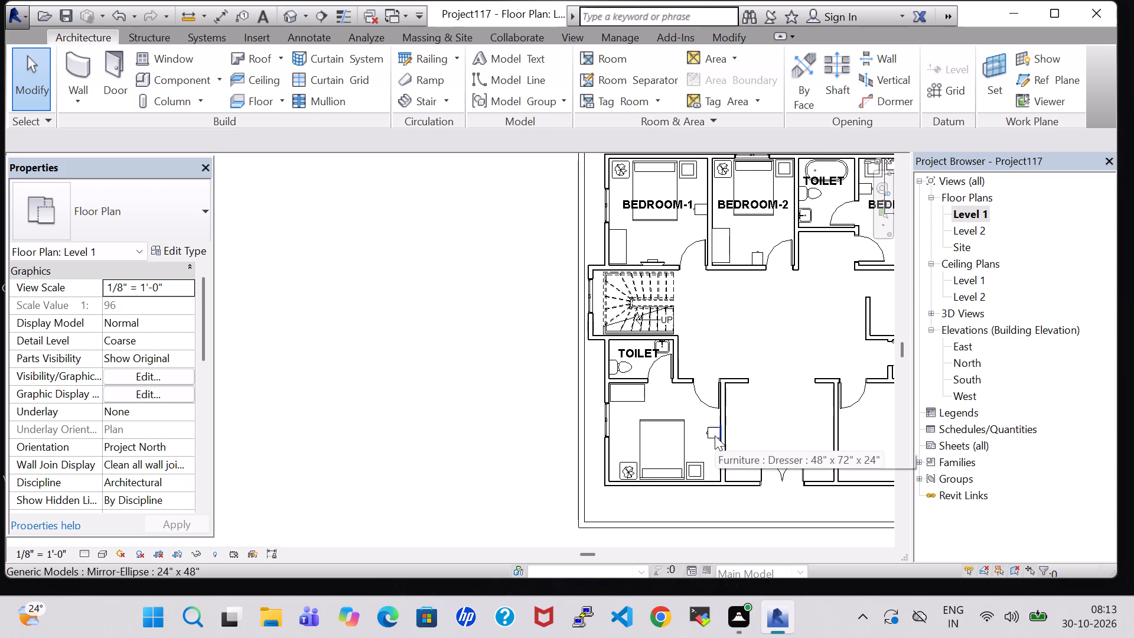
{"action": "scroll", "coordinate": [708, 435], "scroll_direction": "up", "scroll_amount": 7}
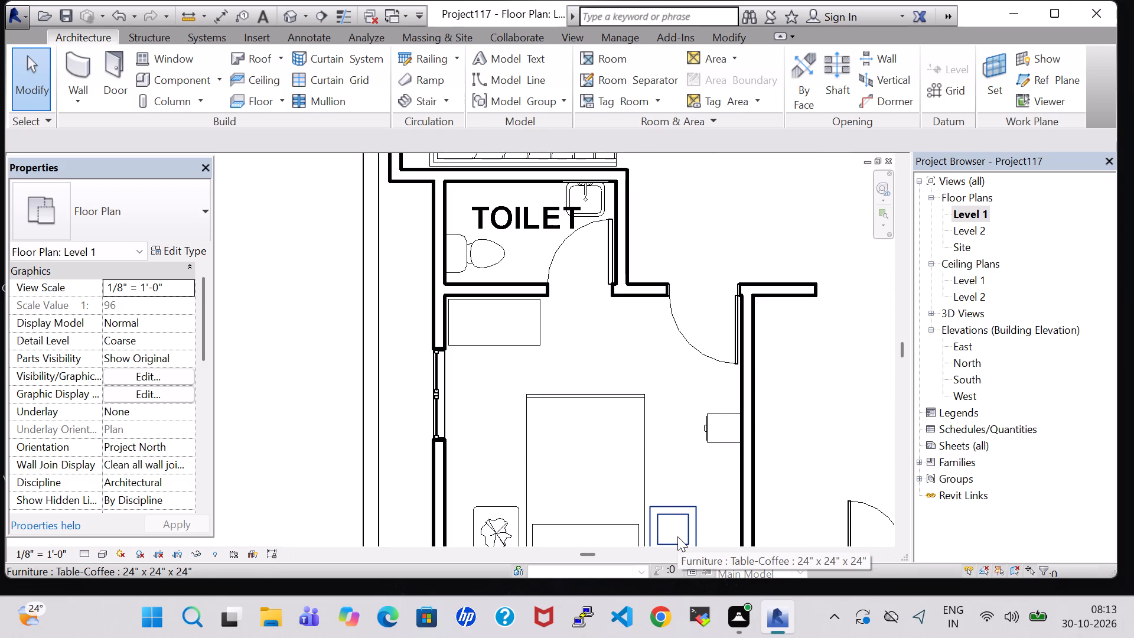
{"action": "scroll", "coordinate": [677, 536], "scroll_direction": "down", "scroll_amount": 4}
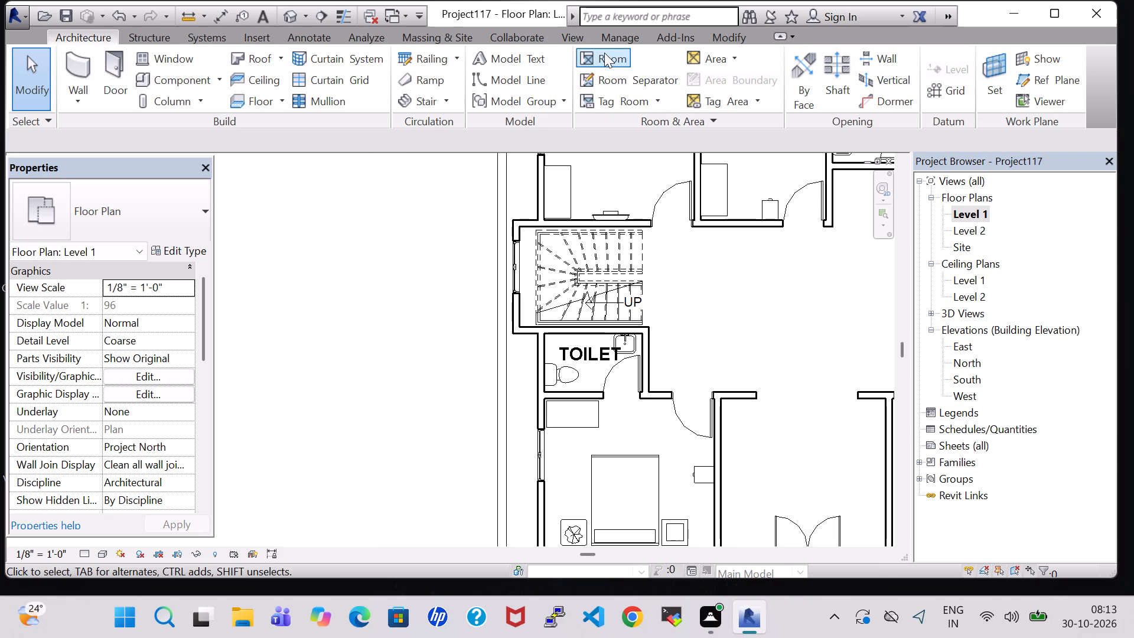
{"action": "left_click", "coordinate": [604, 53]}
{"action": "left_click", "coordinate": [628, 500]}
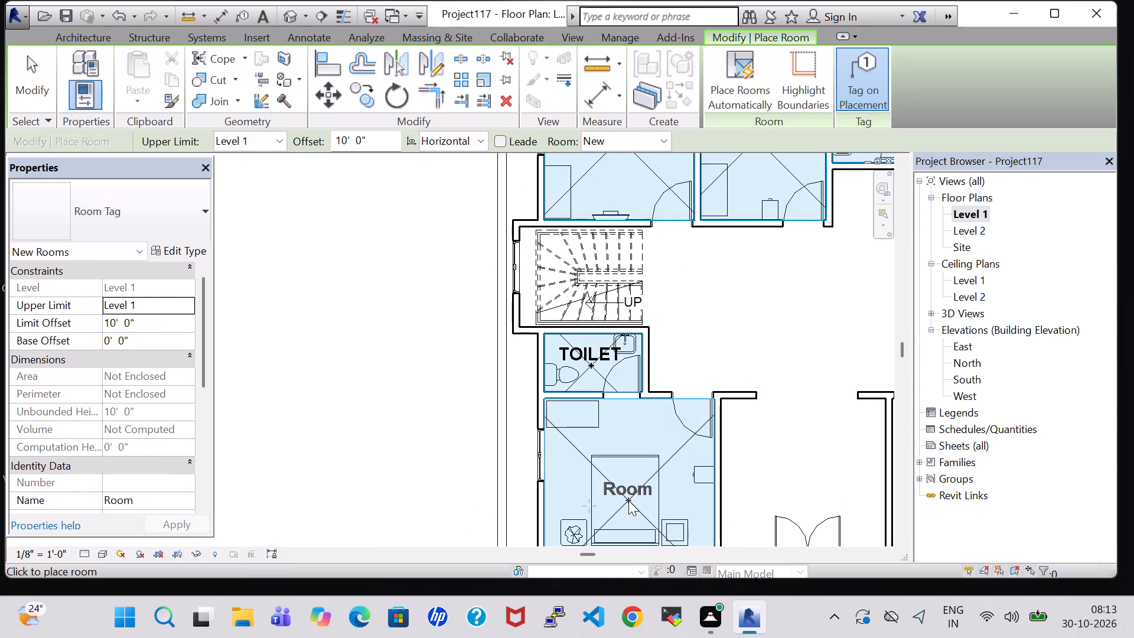
{"action": "key", "text": "Escape"}
{"action": "double_click", "coordinate": [629, 493]}
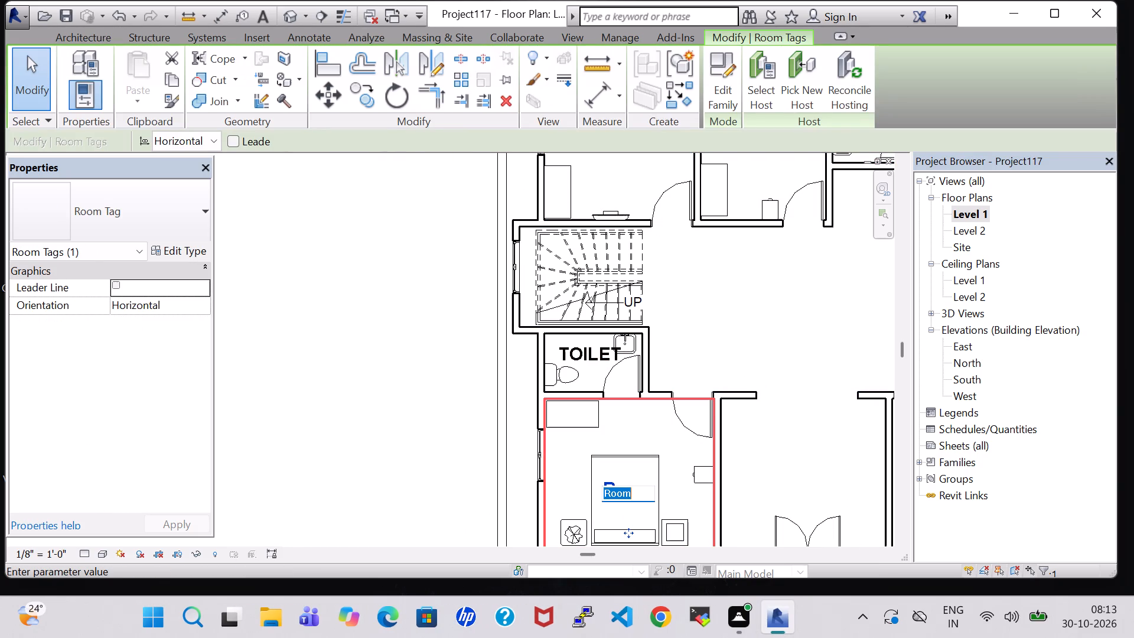
{"action": "key", "text": "BackSpace"}
{"action": "type", "text": "BEDROOM"}
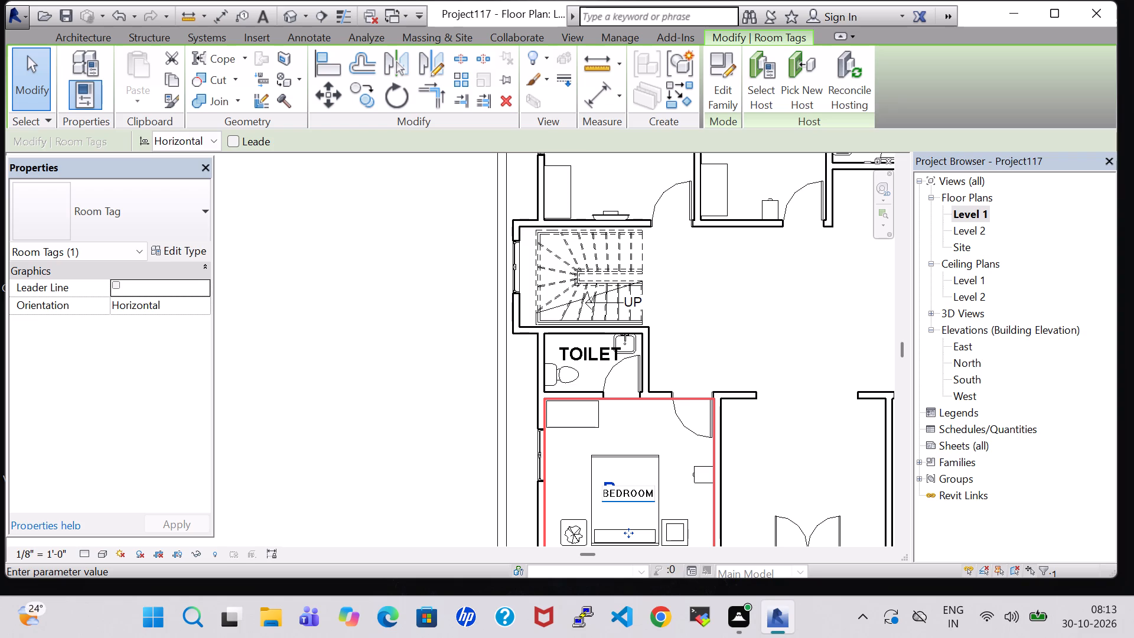
{"action": "type", "text": "-4"}
{"action": "key", "text": "Return"}
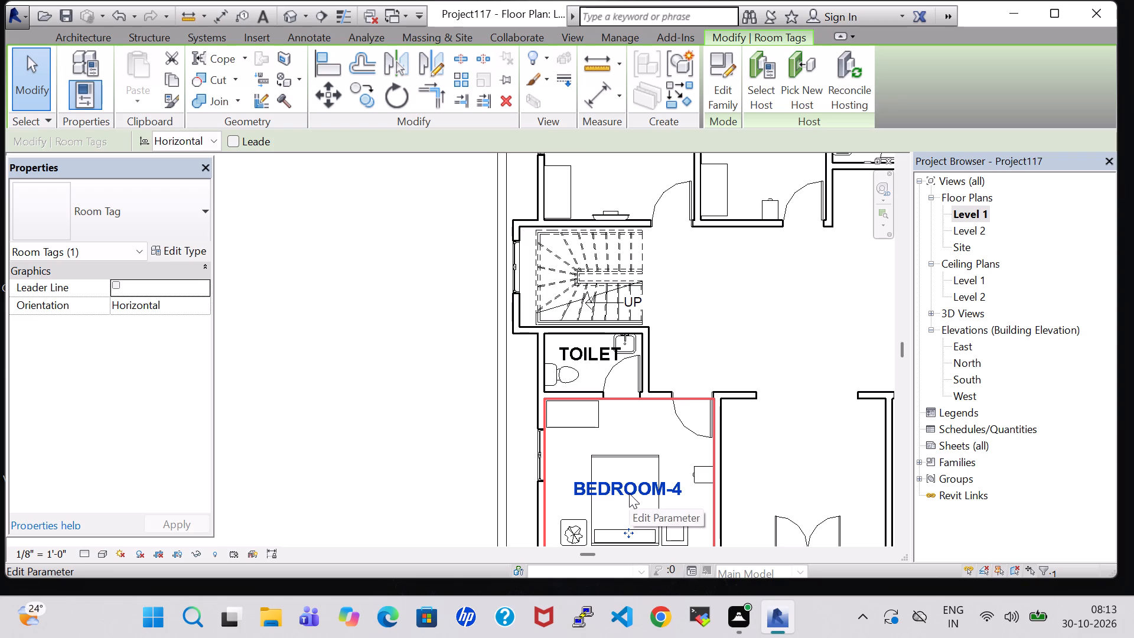
{"action": "left_click", "coordinate": [808, 435]}
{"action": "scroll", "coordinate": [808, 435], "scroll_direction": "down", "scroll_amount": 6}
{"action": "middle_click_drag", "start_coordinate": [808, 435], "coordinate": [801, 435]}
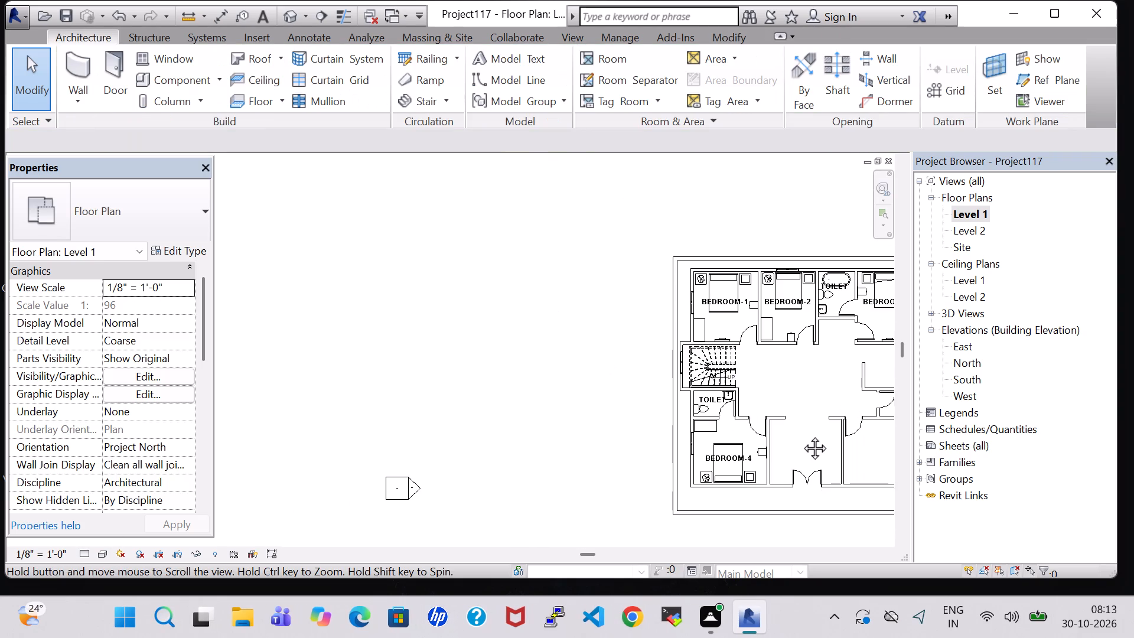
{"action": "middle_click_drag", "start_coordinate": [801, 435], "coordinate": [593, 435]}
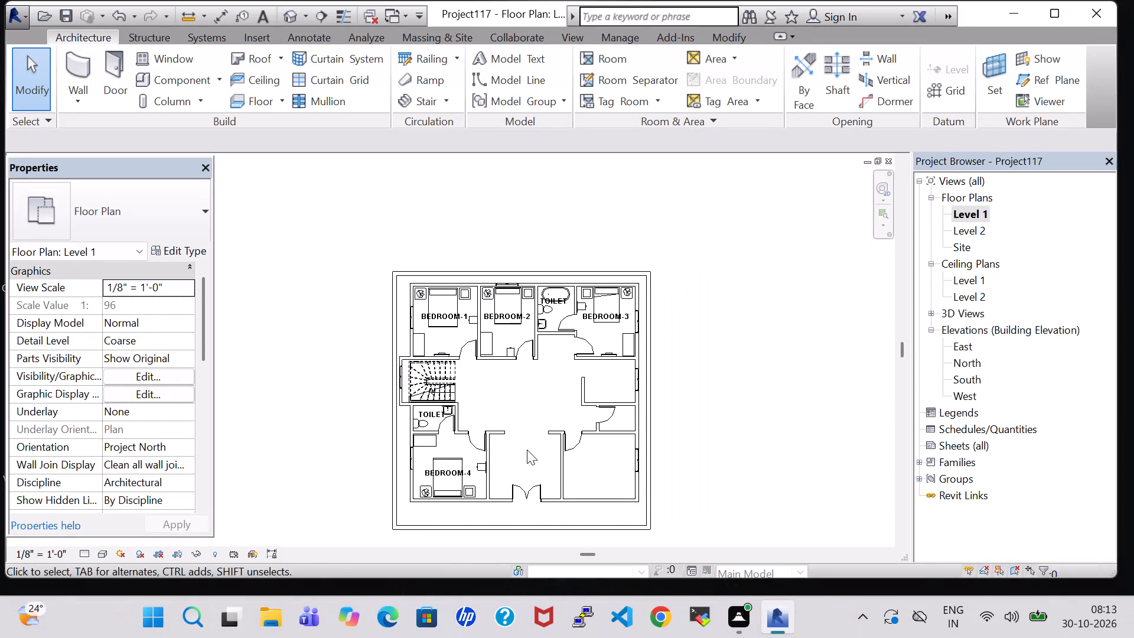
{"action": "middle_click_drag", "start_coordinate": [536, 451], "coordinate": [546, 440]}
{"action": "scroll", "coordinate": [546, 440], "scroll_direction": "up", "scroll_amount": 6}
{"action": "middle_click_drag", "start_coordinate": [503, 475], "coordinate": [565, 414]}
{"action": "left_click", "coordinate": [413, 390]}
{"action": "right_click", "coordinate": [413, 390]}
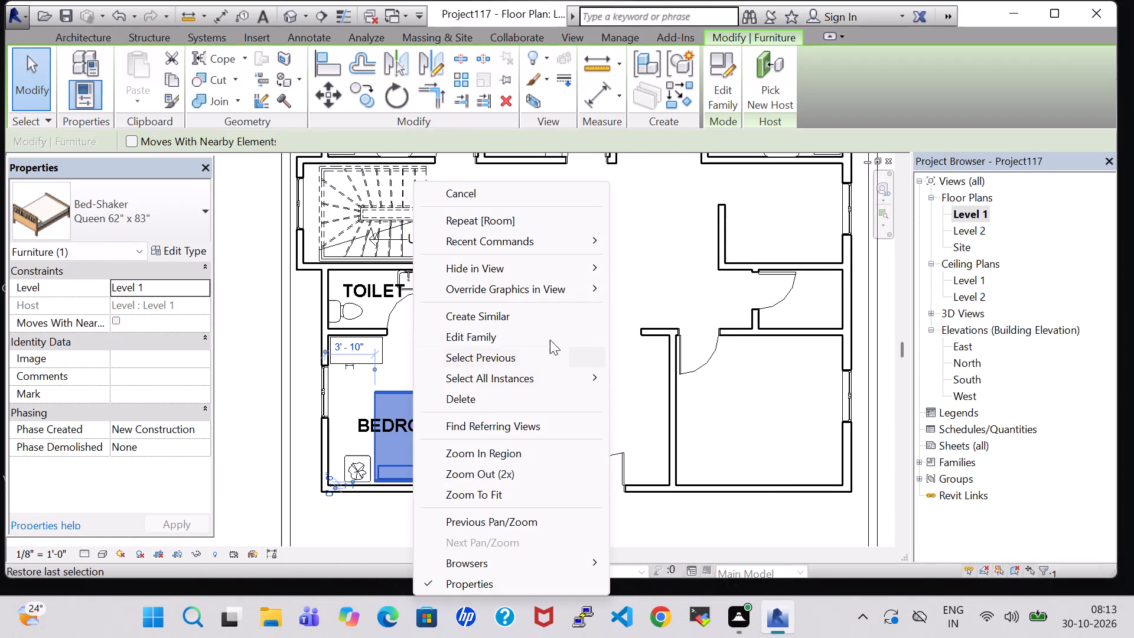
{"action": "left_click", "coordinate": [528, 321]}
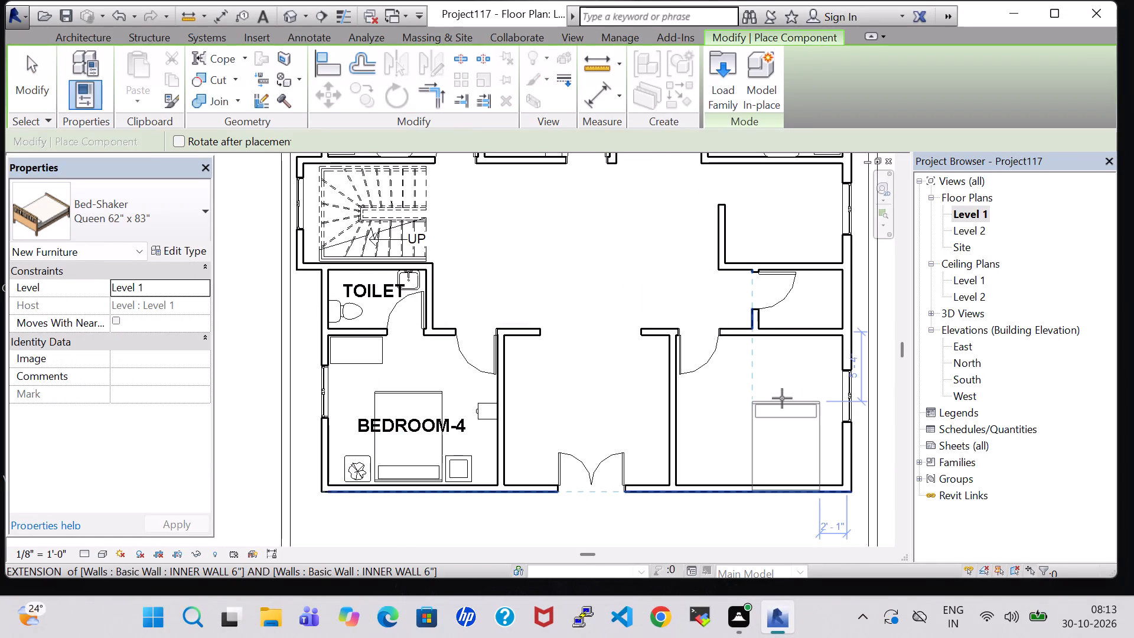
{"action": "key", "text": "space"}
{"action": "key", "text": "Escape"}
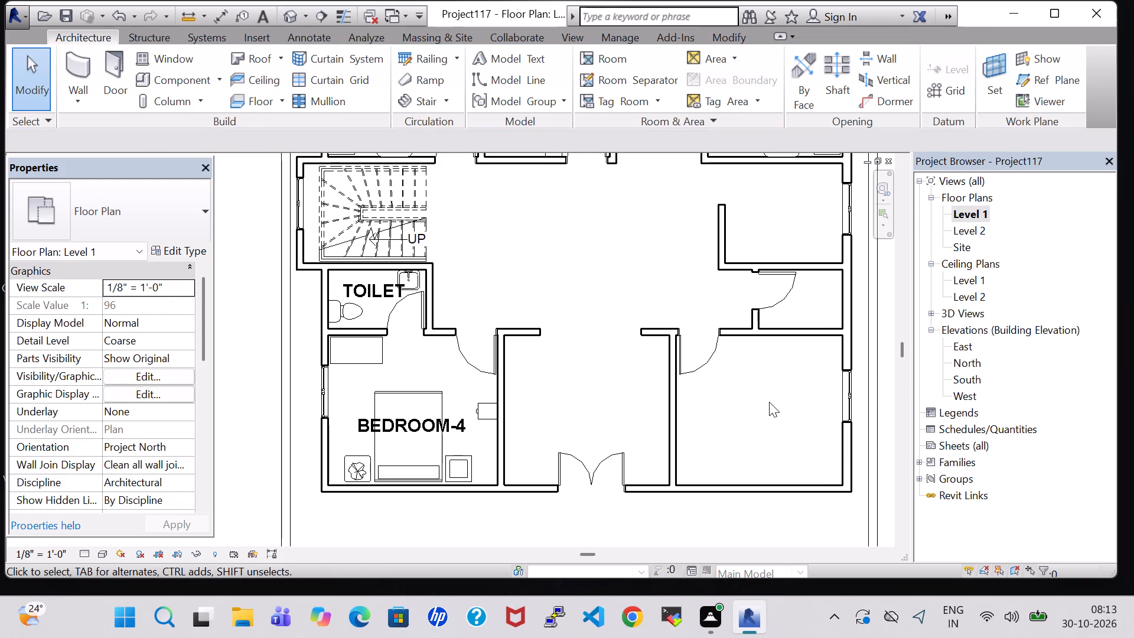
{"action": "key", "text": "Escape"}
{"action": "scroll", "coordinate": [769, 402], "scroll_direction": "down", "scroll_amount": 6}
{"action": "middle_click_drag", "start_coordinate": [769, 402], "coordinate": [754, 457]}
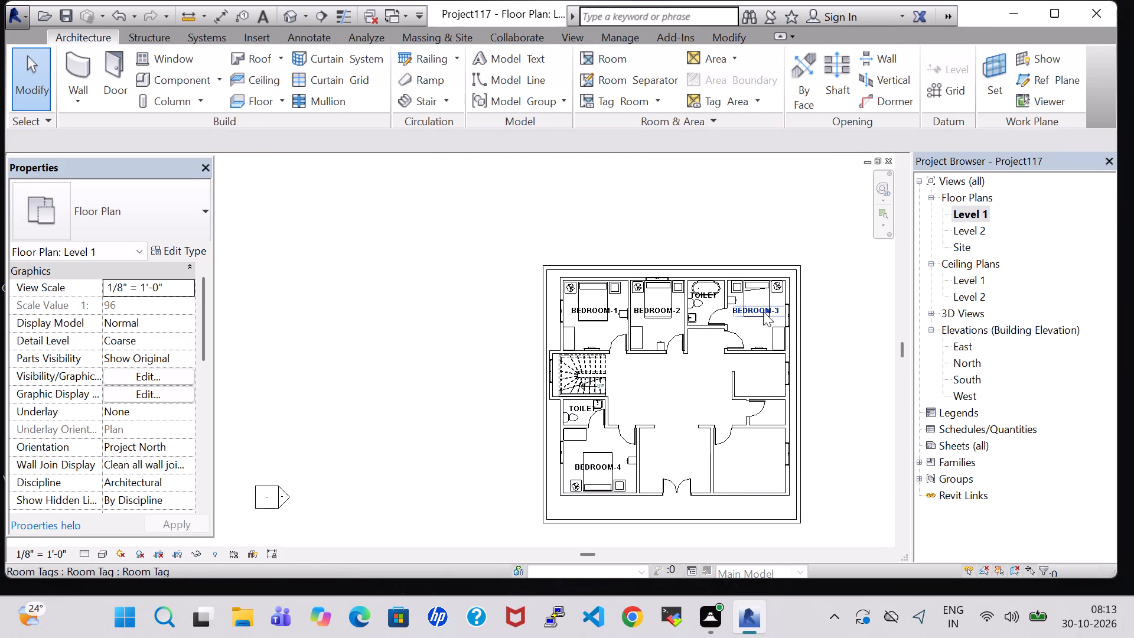
Place a Bed-Standard Double 54" x 75" like Bedroom-3's in the southeast room, with its head against the south wall.
{"action": "left_click", "coordinate": [763, 297]}
{"action": "right_click", "coordinate": [763, 297]}
{"action": "left_click", "coordinate": [818, 318]}
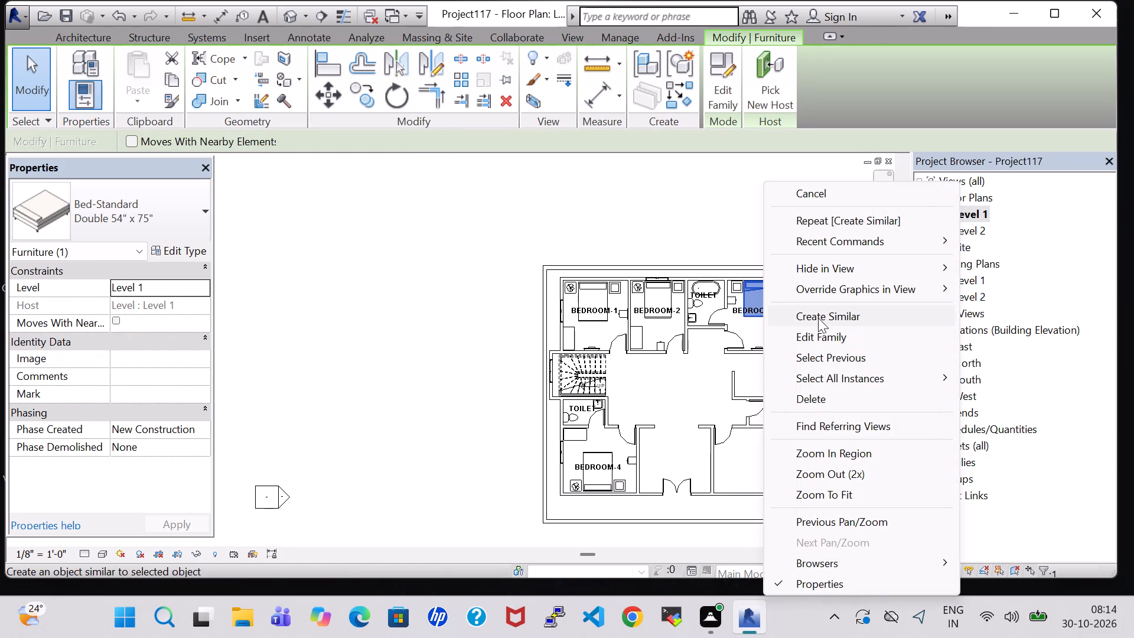
{"action": "key", "text": "space"}
{"action": "key", "text": "space"}
{"action": "key", "text": "space"}
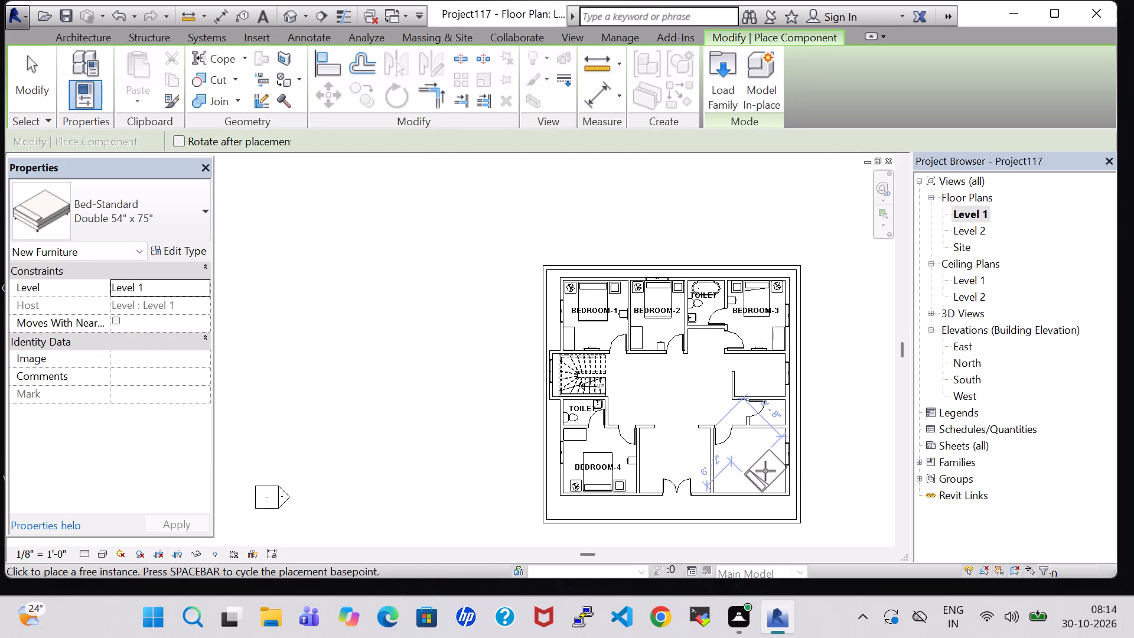
{"action": "key", "text": "space"}
{"action": "scroll", "coordinate": [755, 474], "scroll_direction": "up", "scroll_amount": 5}
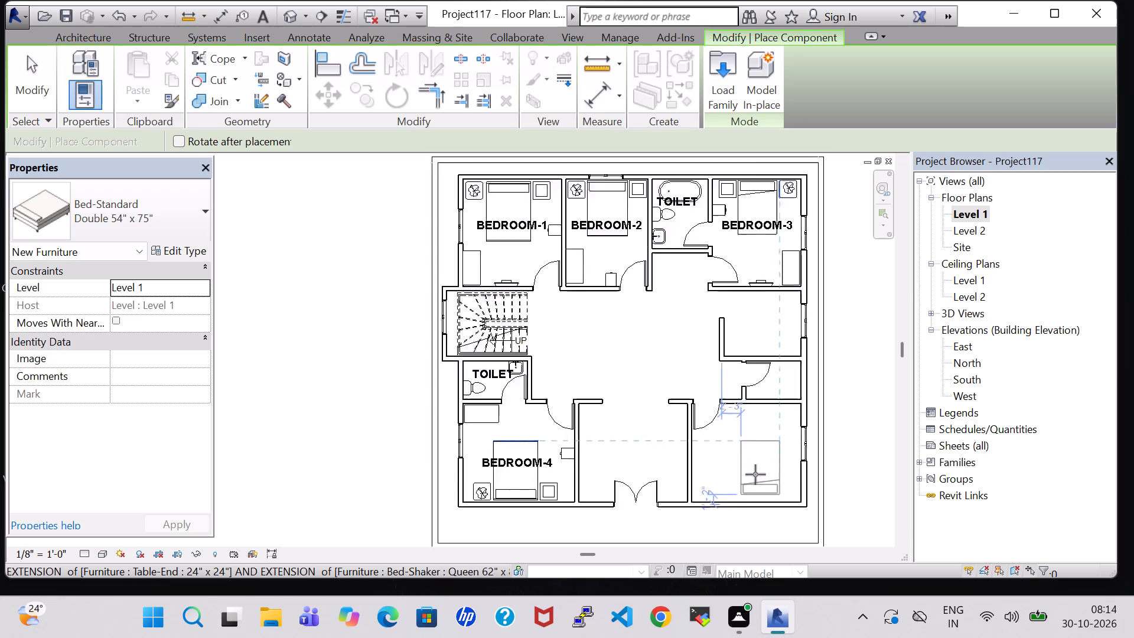
{"action": "scroll", "coordinate": [755, 474], "scroll_direction": "up", "scroll_amount": 2}
{"action": "left_click", "coordinate": [748, 470]}
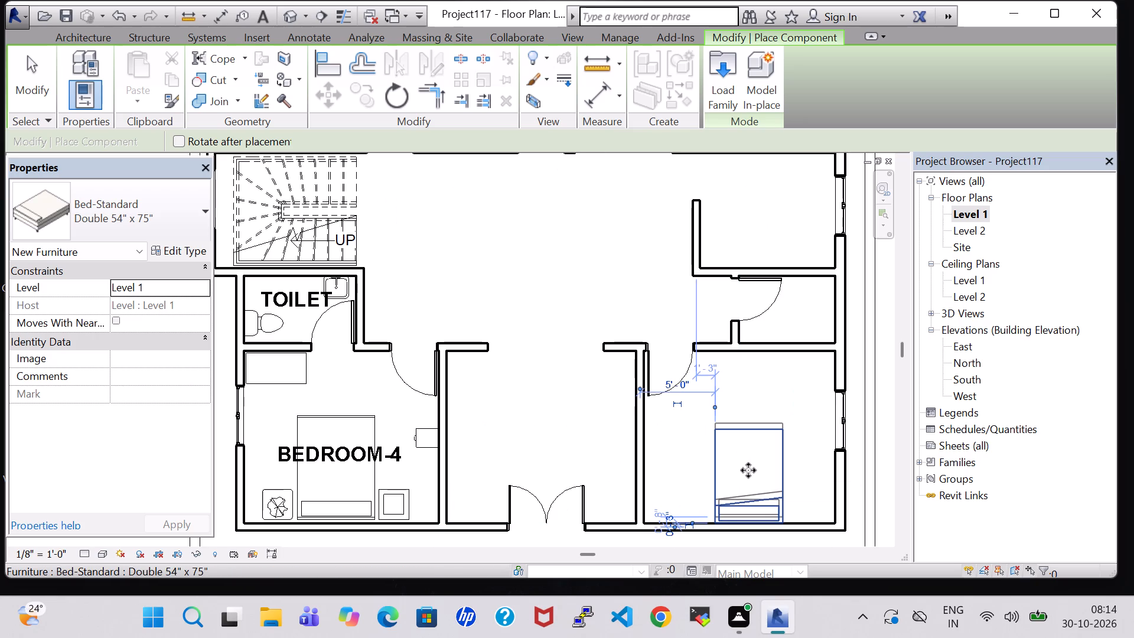
{"action": "key", "text": "Escape"}
{"action": "key", "text": "Escape"}
Change the southeast room's bed type to Queen 60" x 79".
{"action": "left_click", "coordinate": [764, 435]}
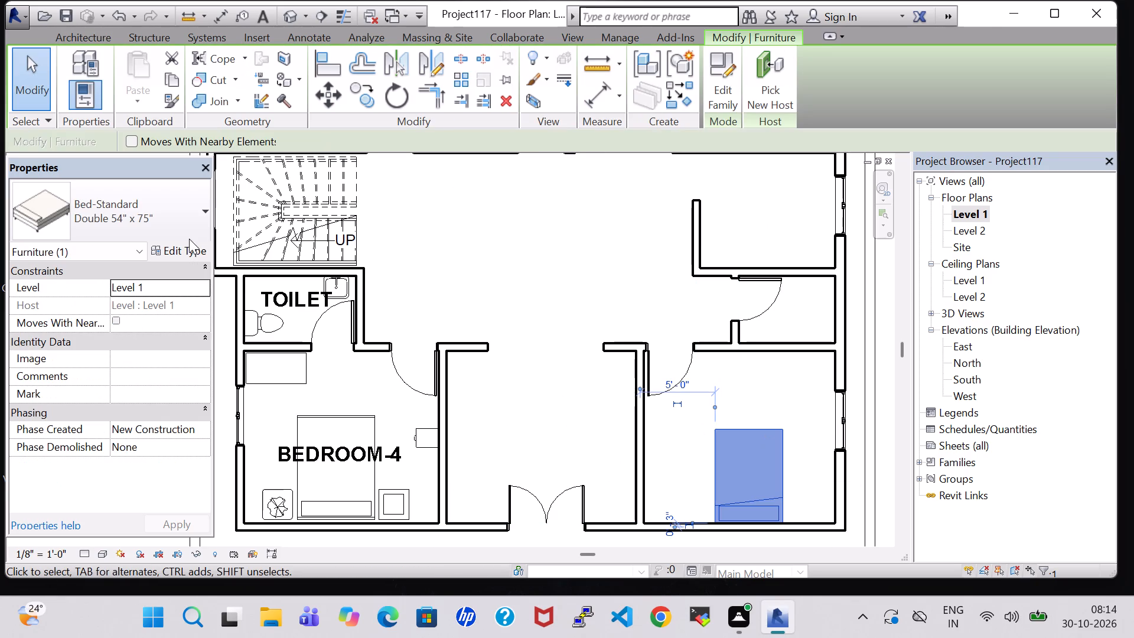
{"action": "left_click", "coordinate": [189, 246]}
{"action": "left_click", "coordinate": [408, 132]}
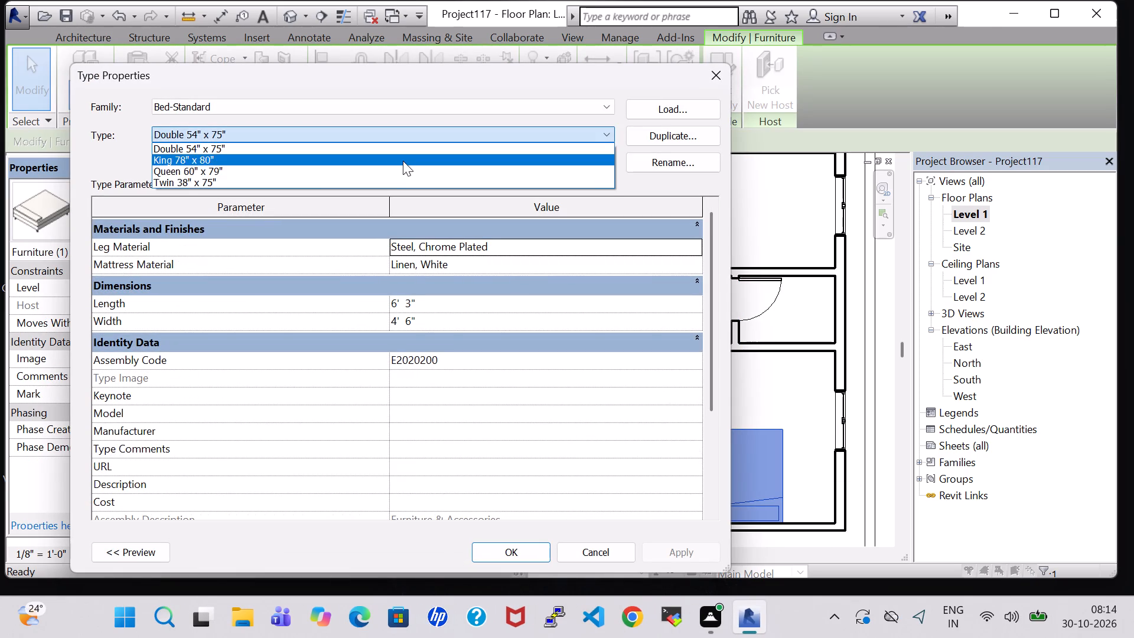
{"action": "left_click", "coordinate": [403, 171]}
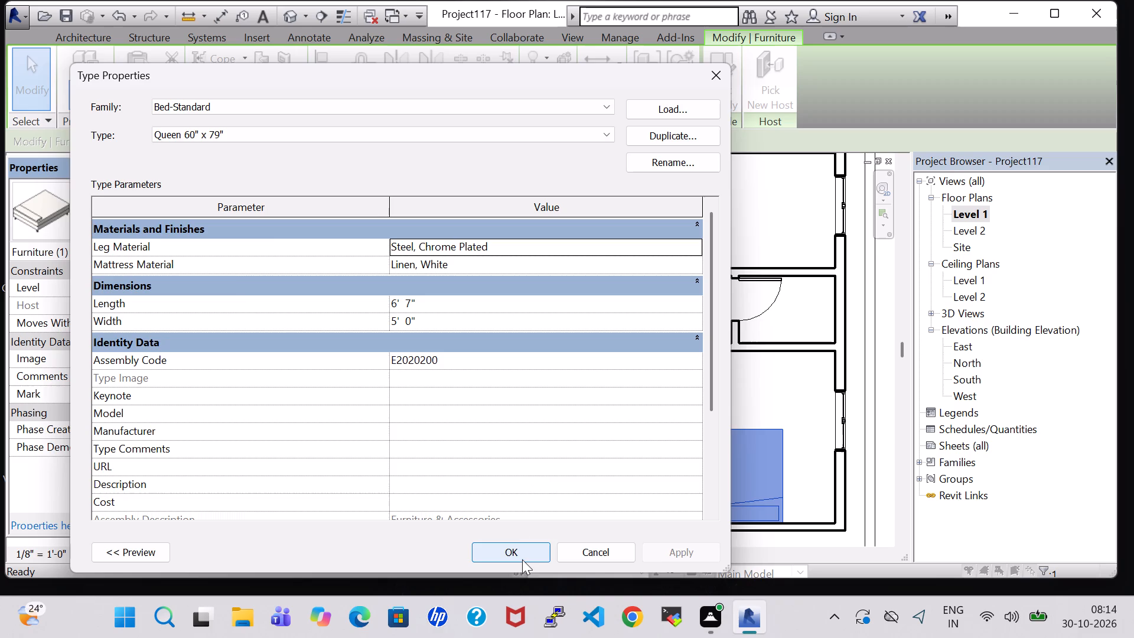
{"action": "left_click", "coordinate": [523, 554]}
Nudge the queen bed slightly north, clear of the south wall, to about 0' 7" from the wall's reference line.
{"action": "key", "text": "Up"}
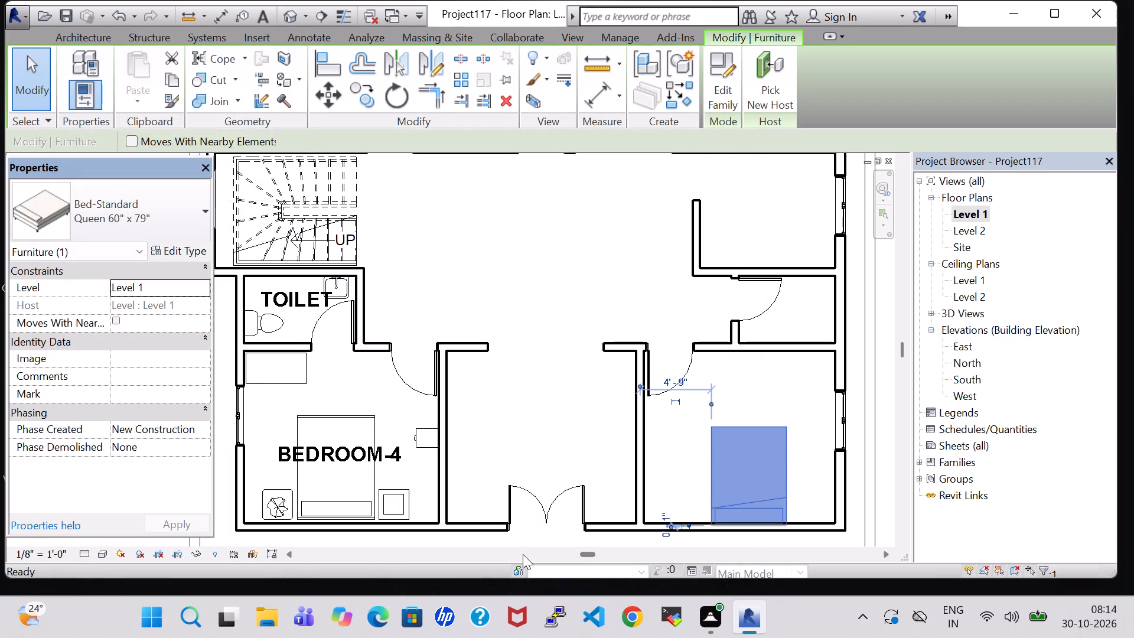
{"action": "key", "text": "Up"}
{"action": "left_click", "coordinate": [780, 380]}
{"action": "key", "text": "Up"}
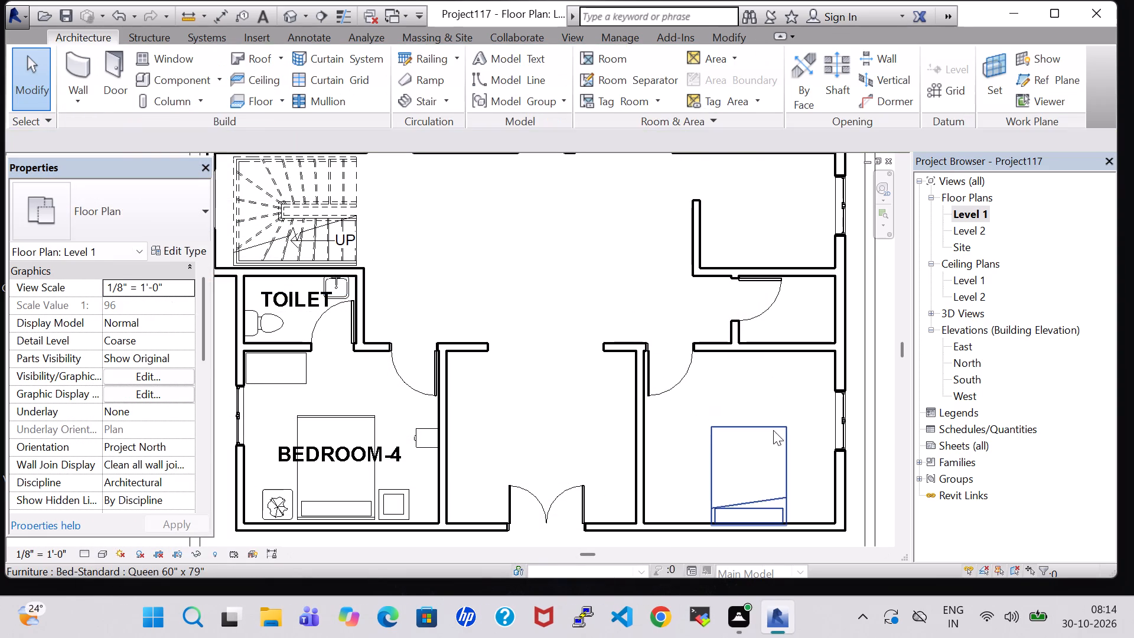
{"action": "left_click", "coordinate": [773, 430]}
{"action": "key", "text": "Up"}
{"action": "key", "text": "Up"}
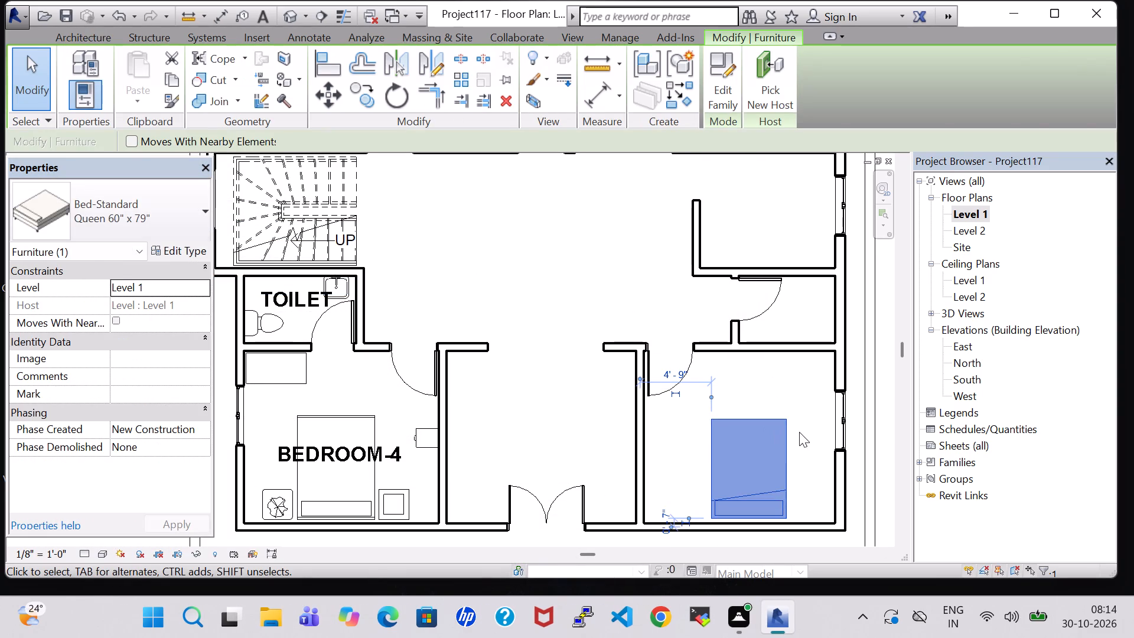
{"action": "left_click", "coordinate": [790, 394]}
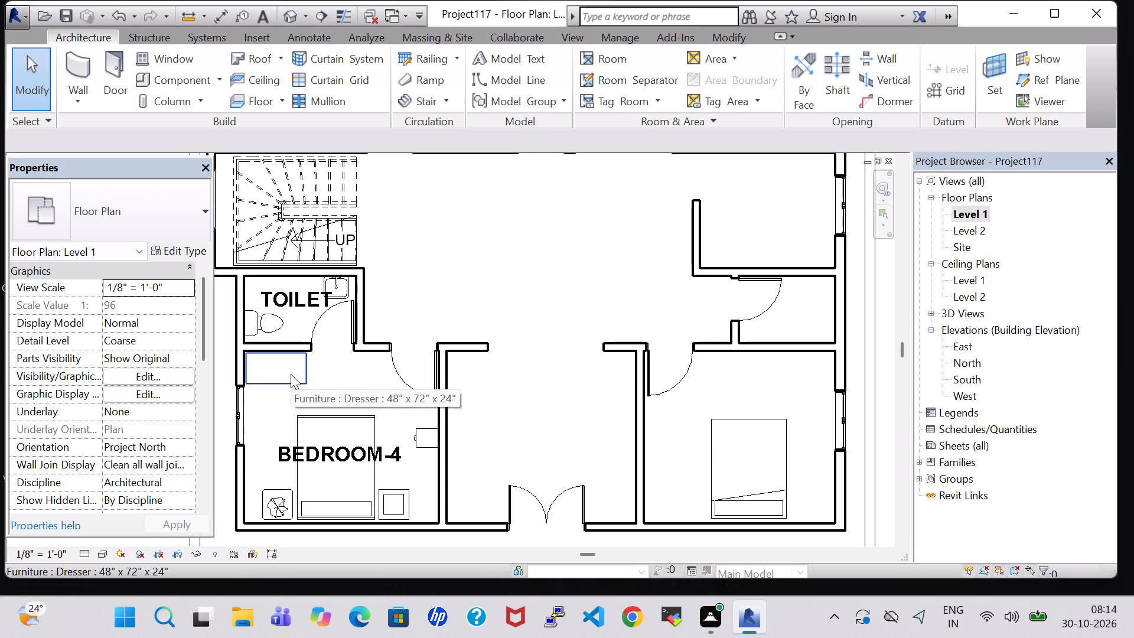
Place a Table-End 24" x 24" matching Bedroom-4's on the east side of the southeast room's bed.
{"action": "left_click", "coordinate": [269, 490]}
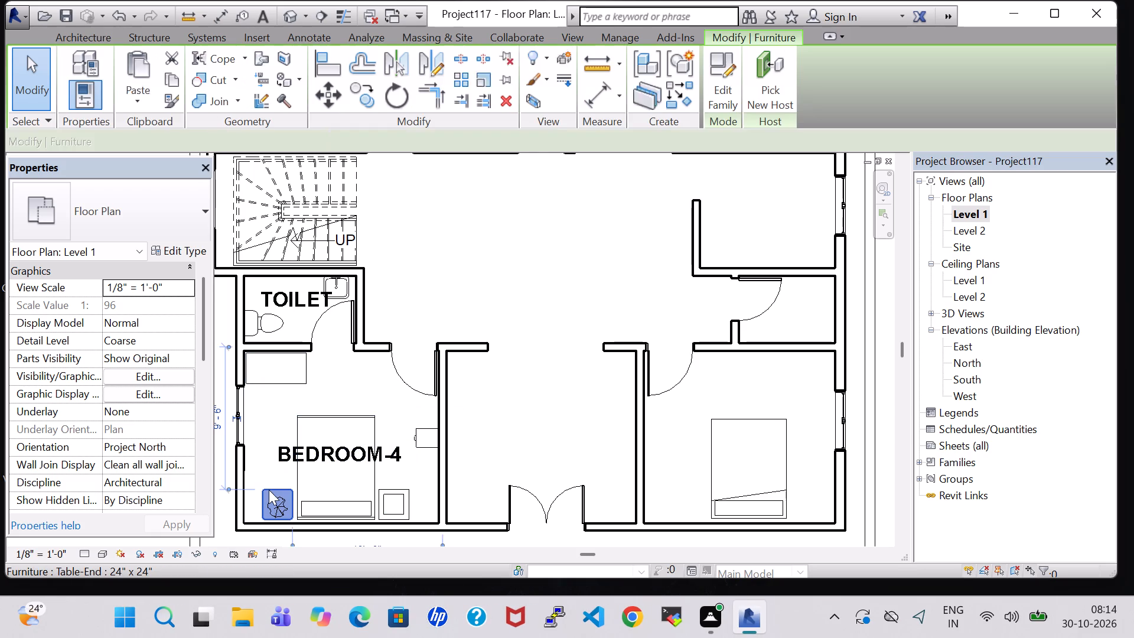
{"action": "right_click", "coordinate": [269, 490]}
{"action": "left_click", "coordinate": [337, 217]}
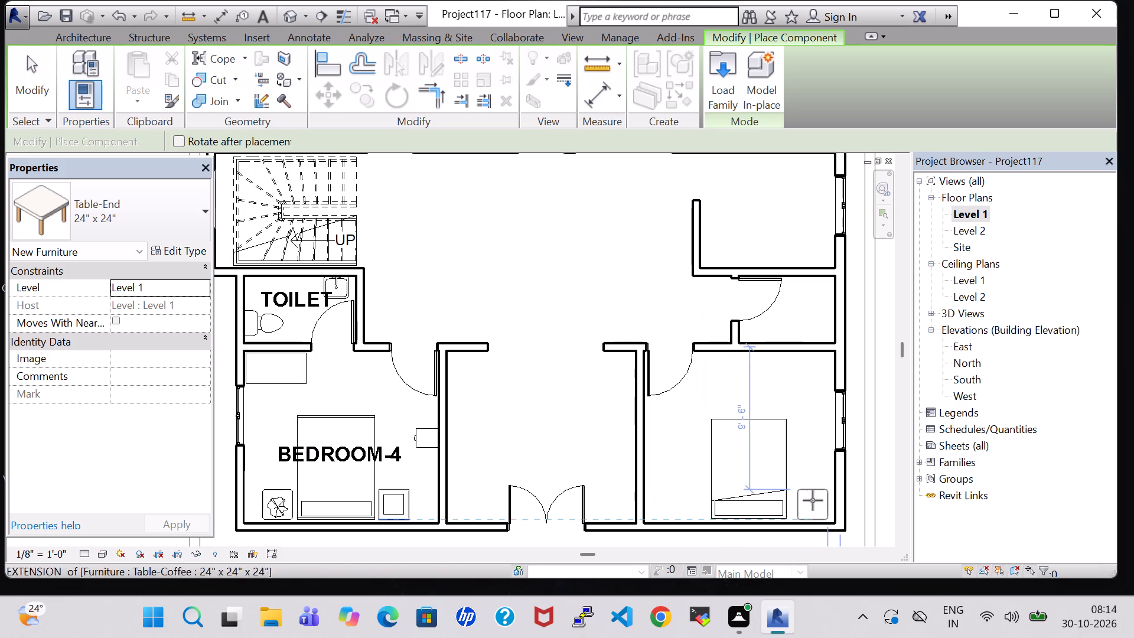
{"action": "scroll", "coordinate": [810, 500], "scroll_direction": "up", "scroll_amount": 6}
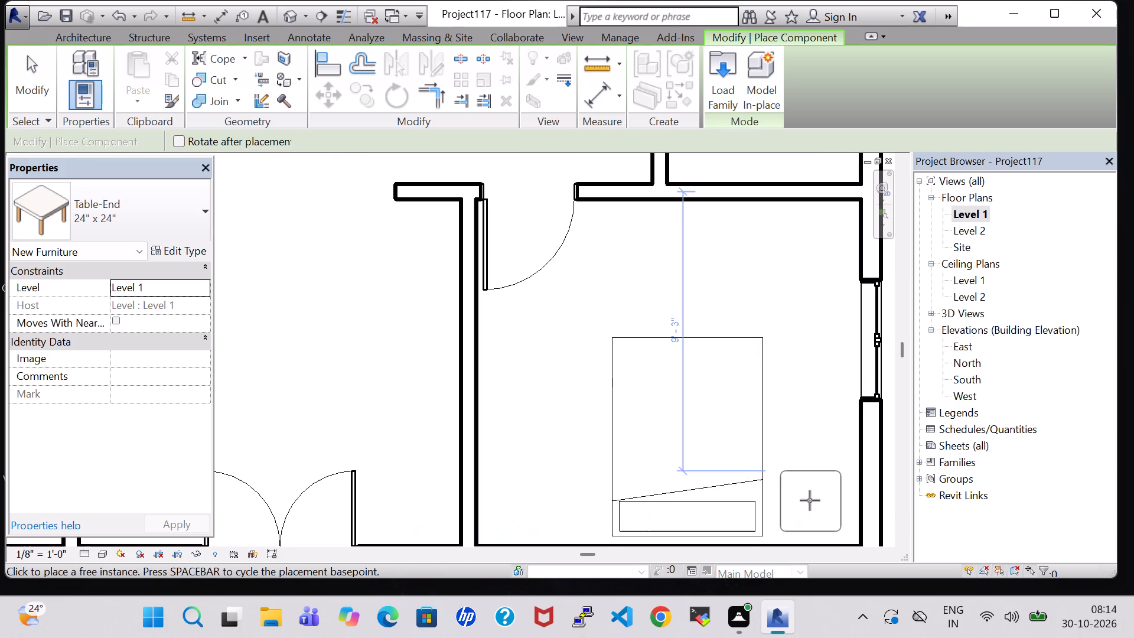
{"action": "left_click", "coordinate": [810, 506]}
{"action": "scroll", "coordinate": [797, 456], "scroll_direction": "down", "scroll_amount": 7}
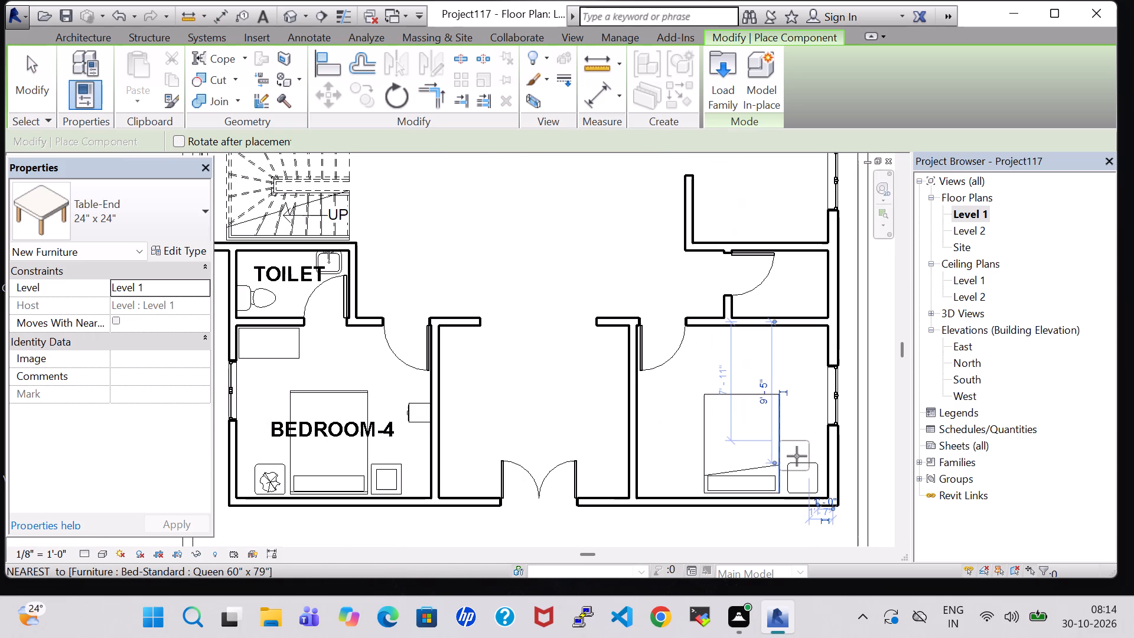
{"action": "key", "text": "Escape"}
{"action": "key", "text": "Escape"}
Place a Table-Coffee 24" x 24" x 24" matching Bedroom-4's on the west side of the southeast room's bed.
{"action": "left_click", "coordinate": [452, 462]}
{"action": "right_click", "coordinate": [452, 462]}
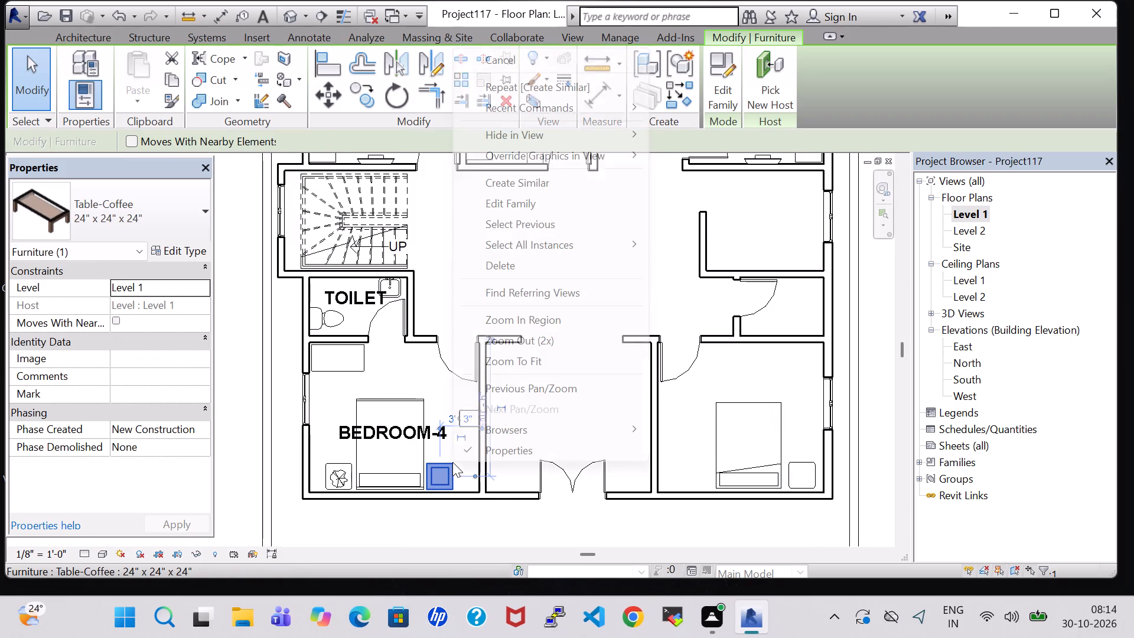
{"action": "left_click", "coordinate": [519, 181]}
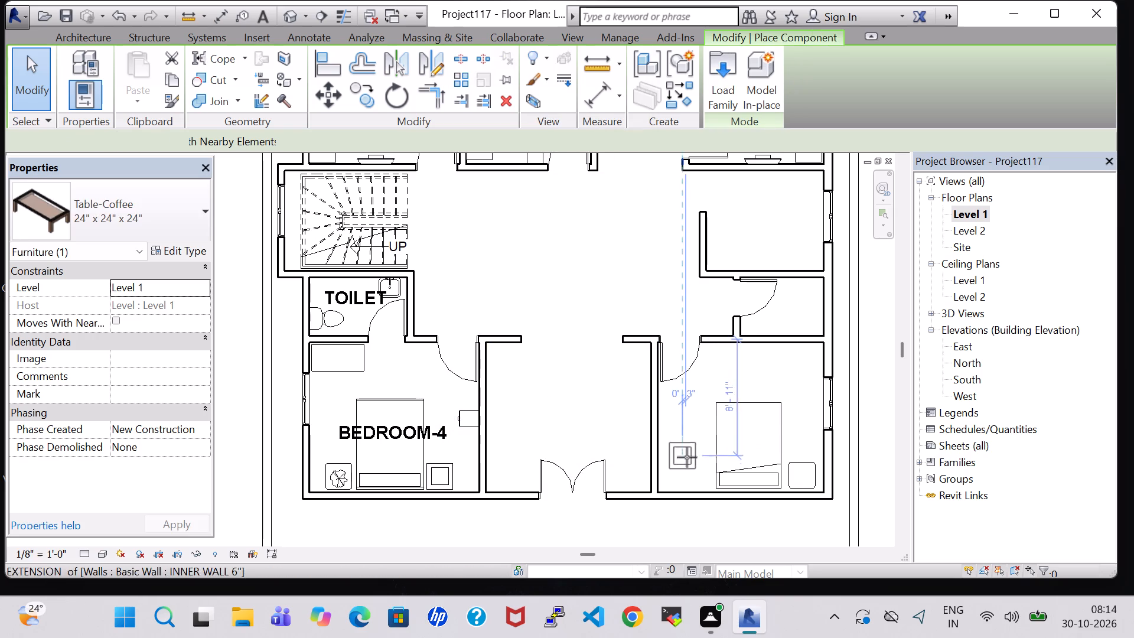
{"action": "scroll", "coordinate": [695, 474], "scroll_direction": "up", "scroll_amount": 6}
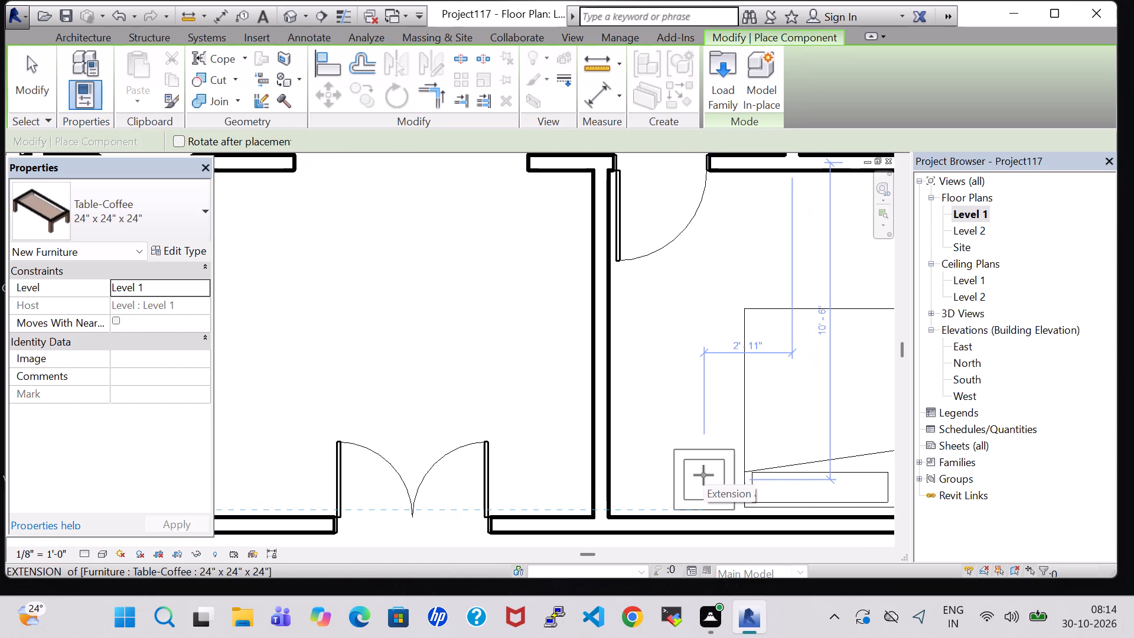
{"action": "left_click", "coordinate": [703, 475]}
{"action": "key", "text": "Escape"}
{"action": "key", "text": "Escape"}
Place a Tropical Agave 1.5' plant like Bedroom-4's at the north edge of the southeast room's end table.
{"action": "scroll", "coordinate": [688, 435], "scroll_direction": "down", "scroll_amount": 2}
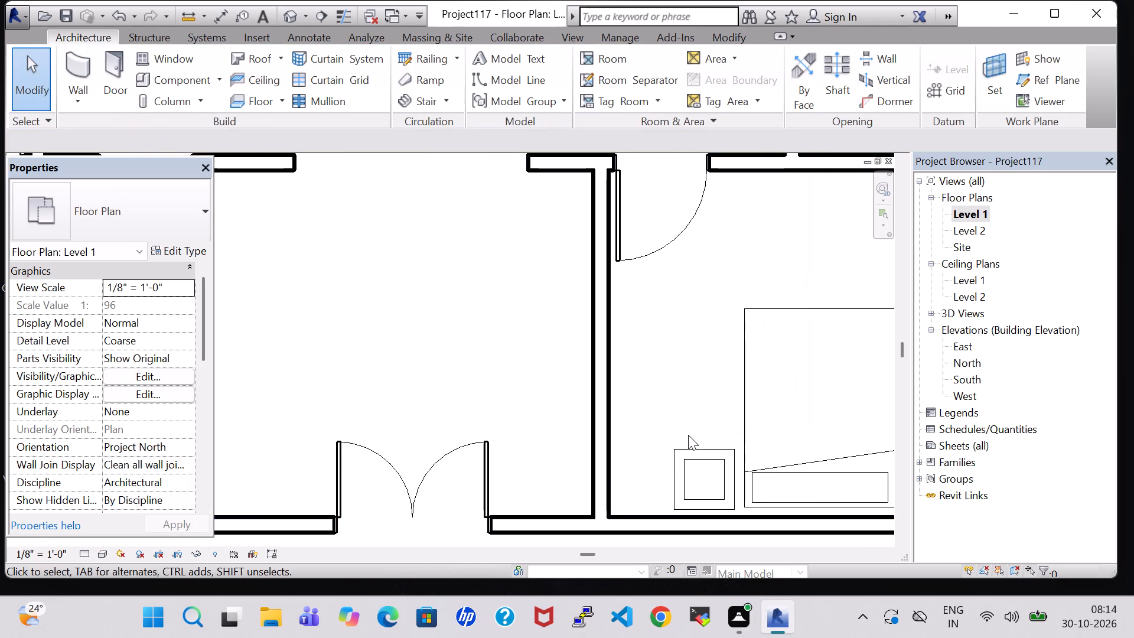
{"action": "scroll", "coordinate": [688, 435], "scroll_direction": "down", "scroll_amount": 3}
{"action": "middle_click_drag", "start_coordinate": [688, 400], "coordinate": [652, 427]}
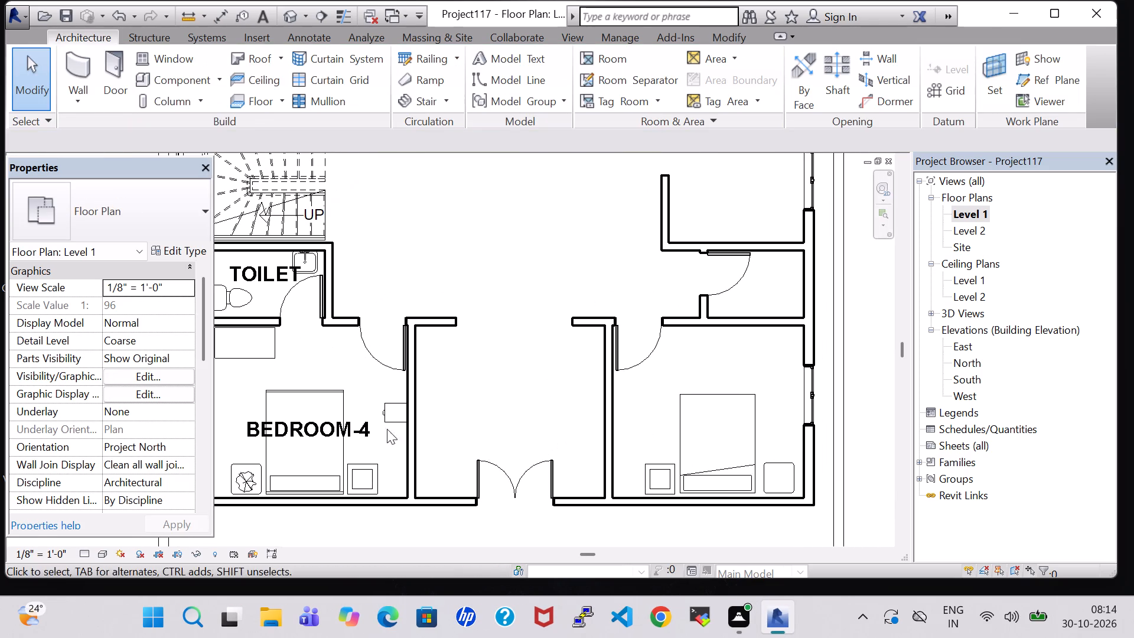
{"action": "left_click", "coordinate": [246, 480]}
{"action": "right_click", "coordinate": [246, 480]}
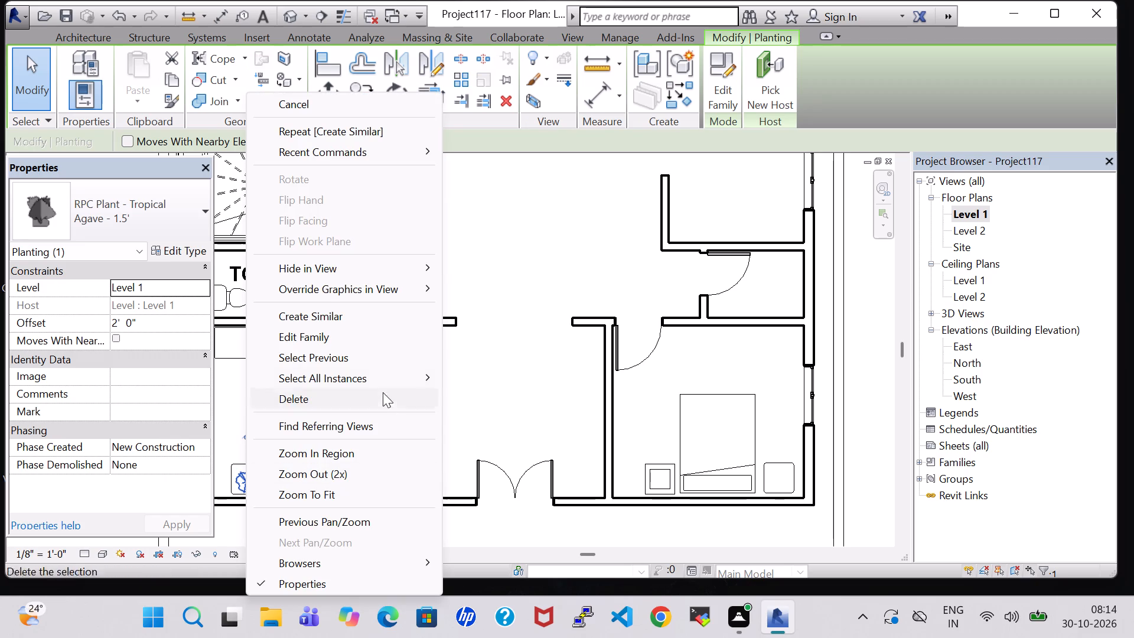
{"action": "left_click", "coordinate": [353, 320]}
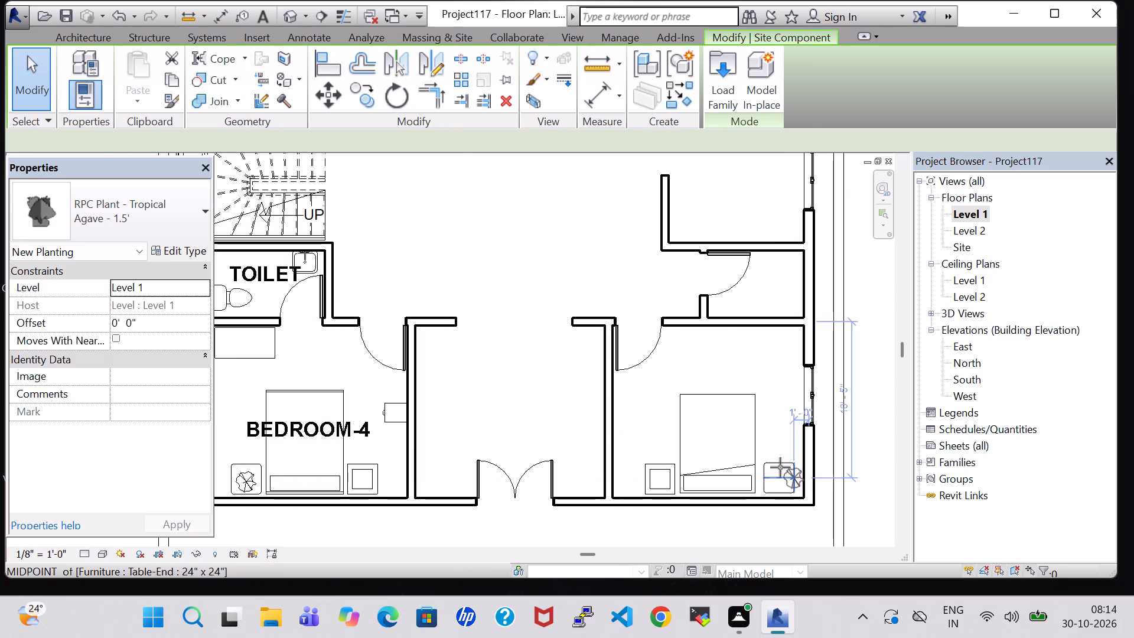
{"action": "left_click", "coordinate": [778, 467]}
{"action": "key", "text": "Escape"}
{"action": "key", "text": "Escape"}
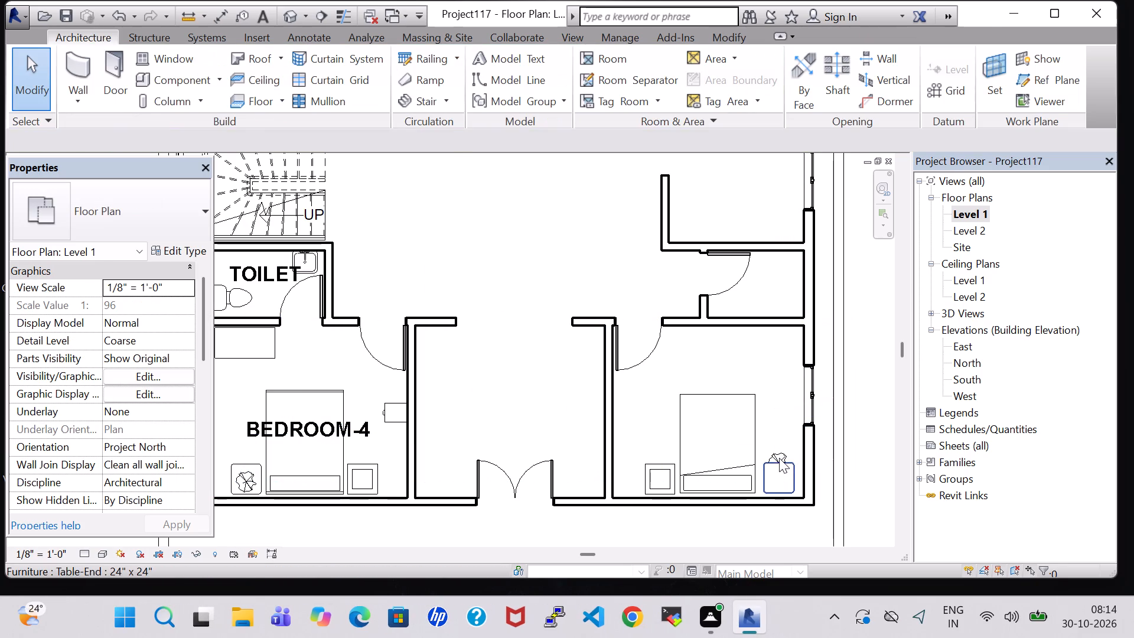
Set the new agave plant's offset to 2' 0" above Level 1.
{"action": "left_click", "coordinate": [778, 451]}
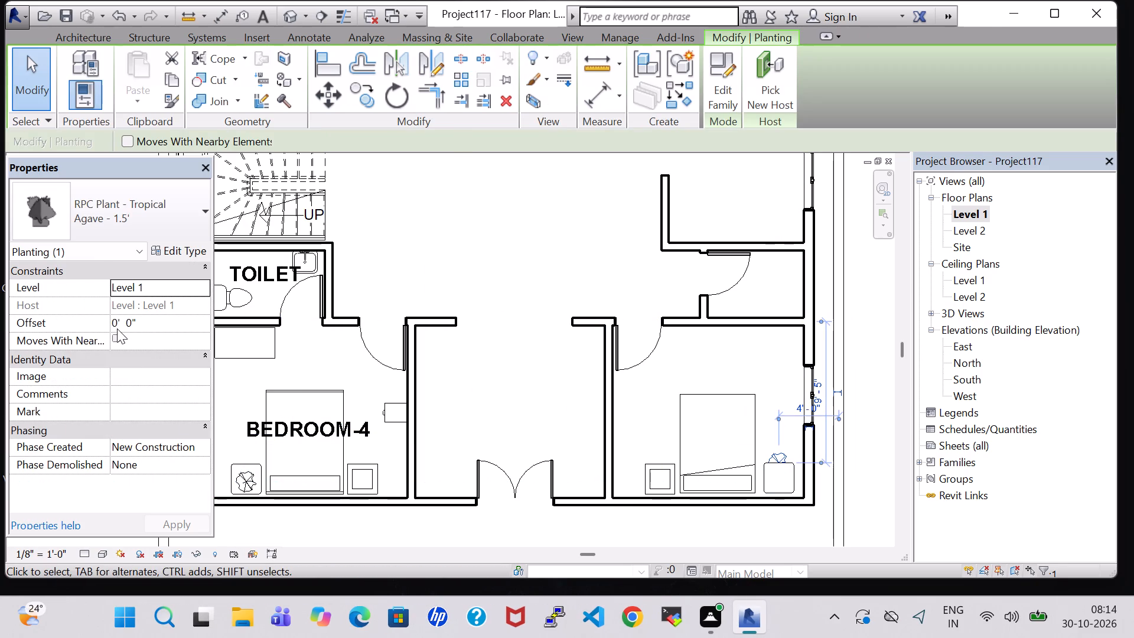
{"action": "double_click", "coordinate": [117, 328]}
{"action": "key", "text": "BackSpace"}
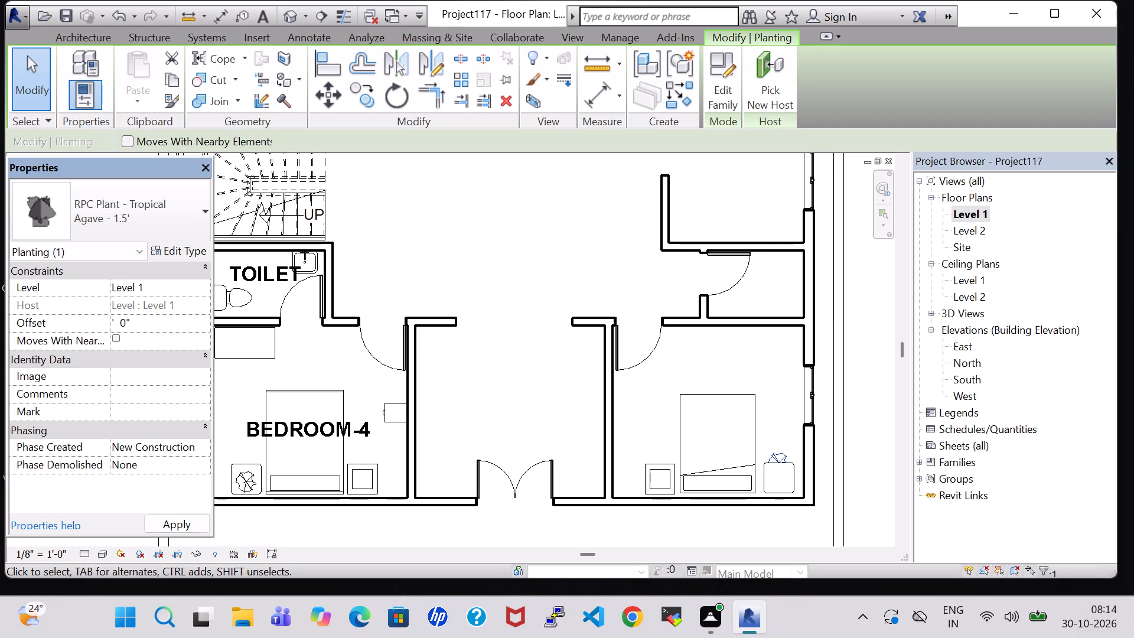
{"action": "key", "text": "2"}
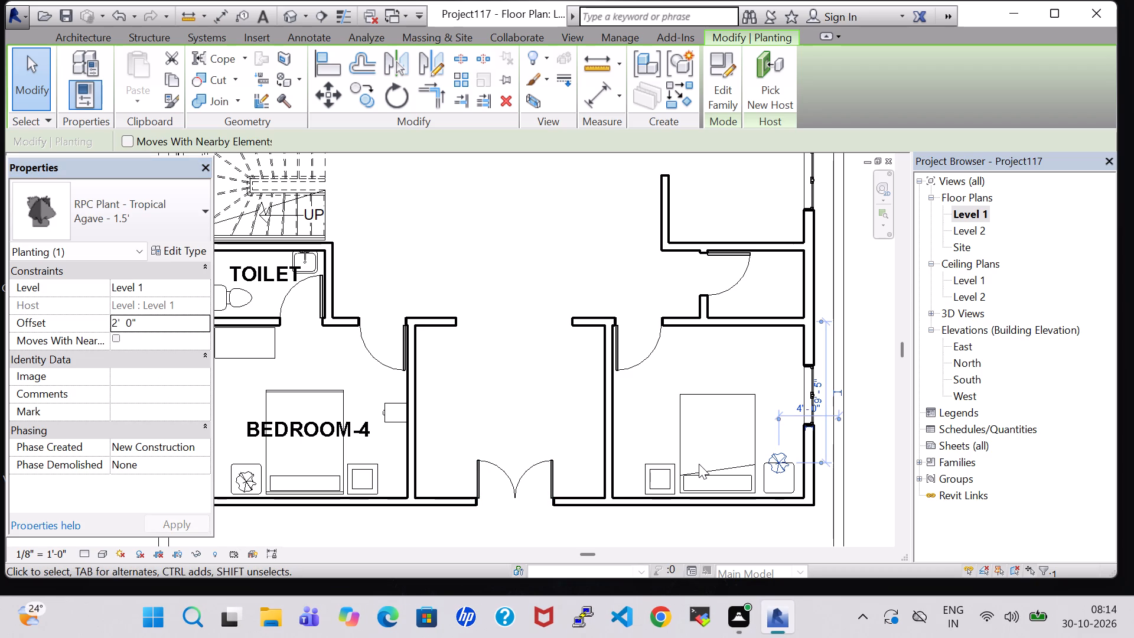
Nudge the agave plant south until it sits in the middle of the end table.
{"action": "key", "text": "Down"}
{"action": "key", "text": "Down"}
{"action": "key", "text": "Down"}
{"action": "key", "text": "Down"}
{"action": "key", "text": "Down"}
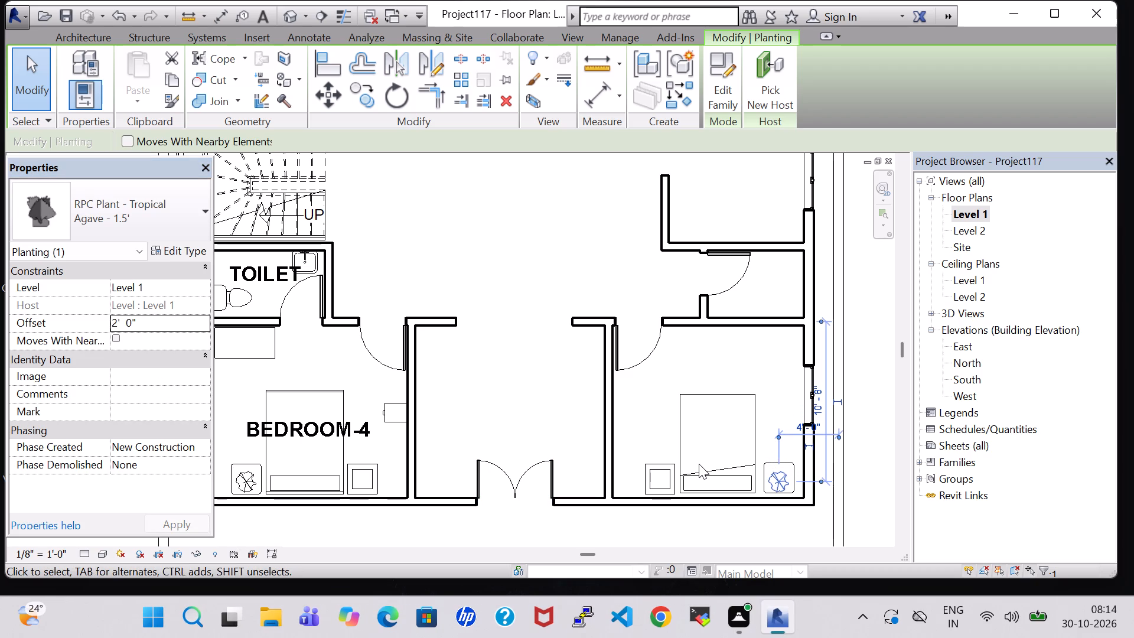
{"action": "key", "text": "Up"}
{"action": "left_click", "coordinate": [764, 341]}
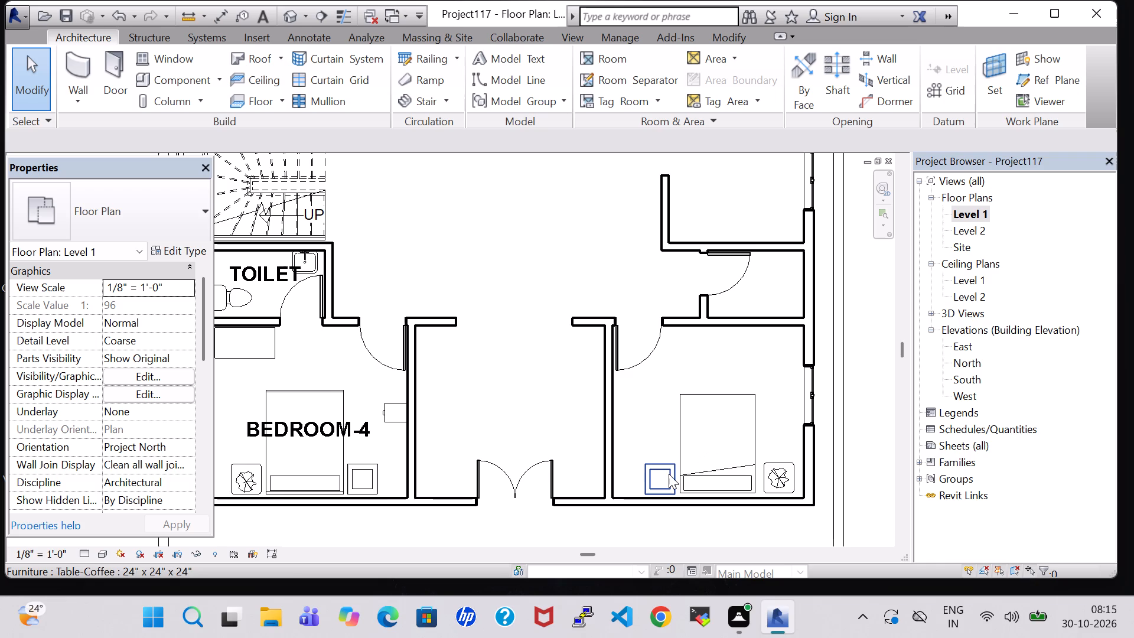
Place a 15" x 18" two-drawer file cabinet against the southeast room's west wall, facing the bed, about 5' 2" from the north wall's reference line.
{"action": "left_click", "coordinate": [407, 409]}
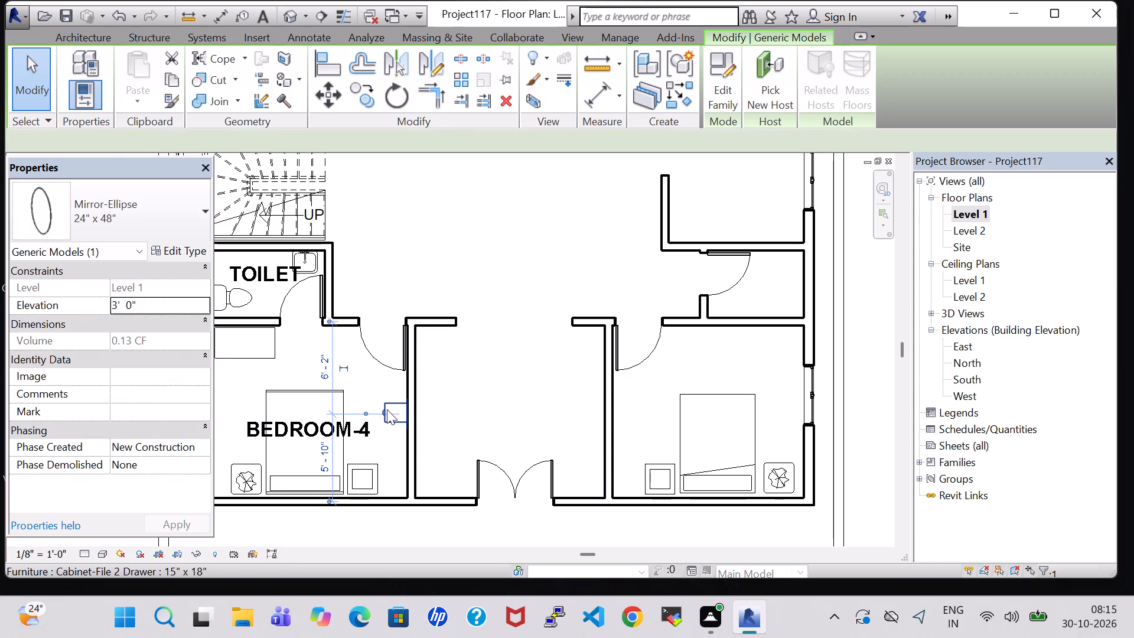
{"action": "left_click", "coordinate": [387, 409]}
{"action": "right_click", "coordinate": [387, 409]}
{"action": "left_click", "coordinate": [509, 319]}
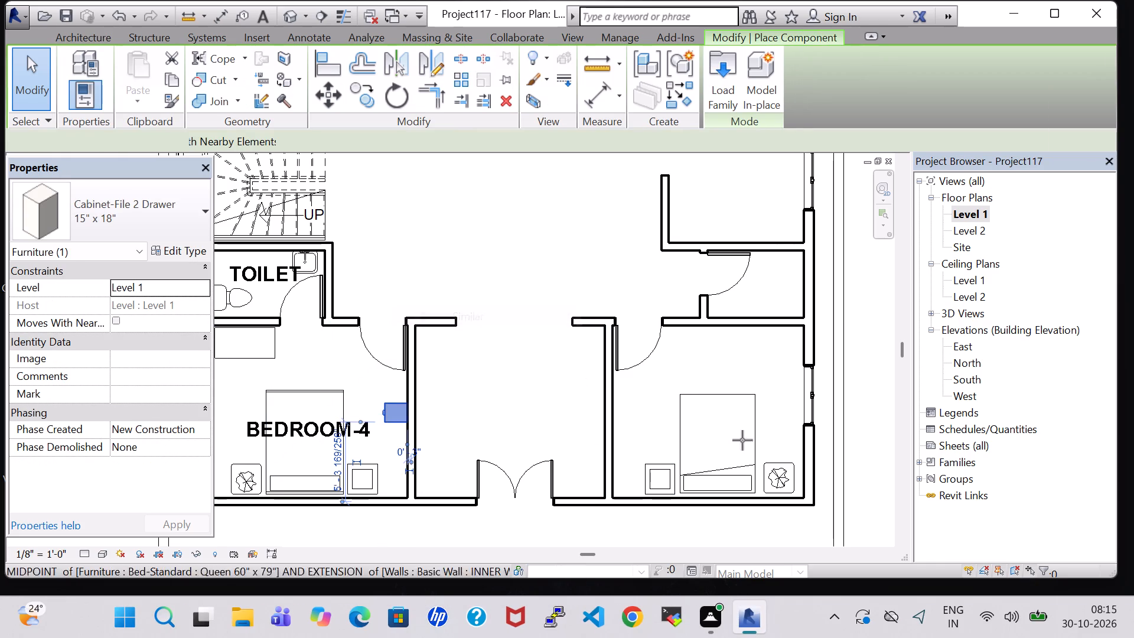
{"action": "scroll", "coordinate": [762, 437], "scroll_direction": "up", "scroll_amount": 6}
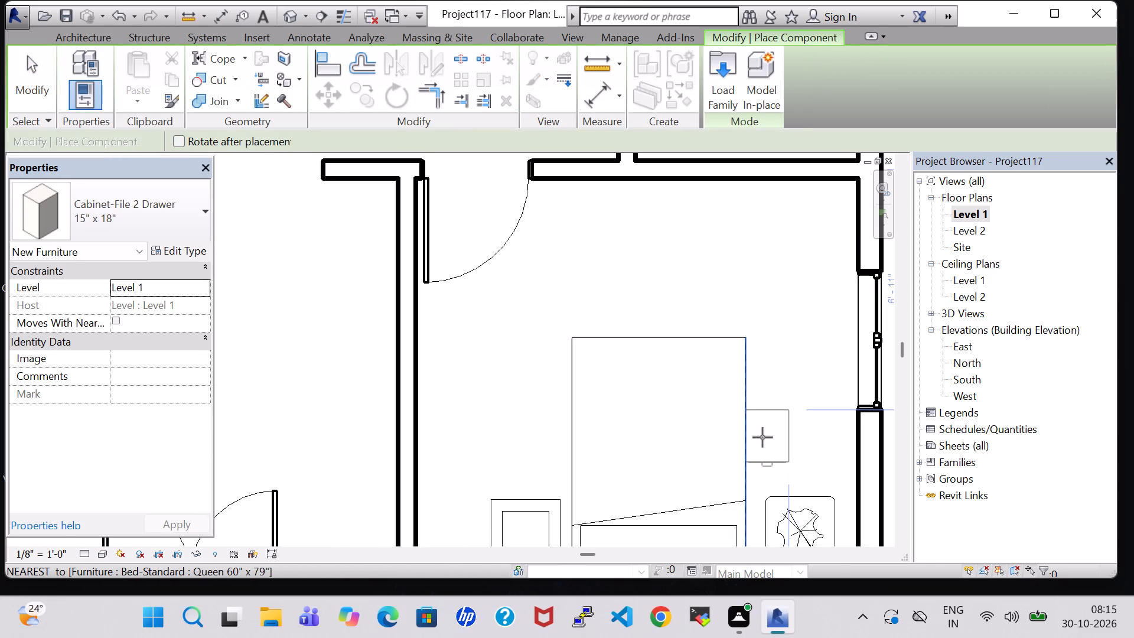
{"action": "scroll", "coordinate": [762, 437], "scroll_direction": "down", "scroll_amount": 2}
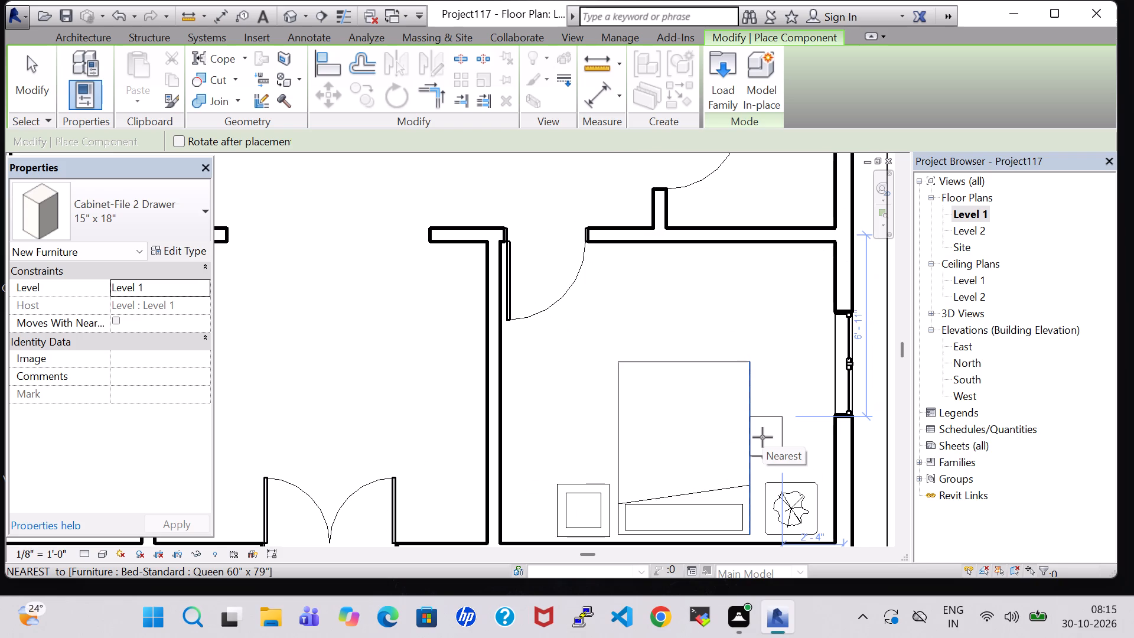
{"action": "key", "text": "space"}
{"action": "key", "text": "space"}
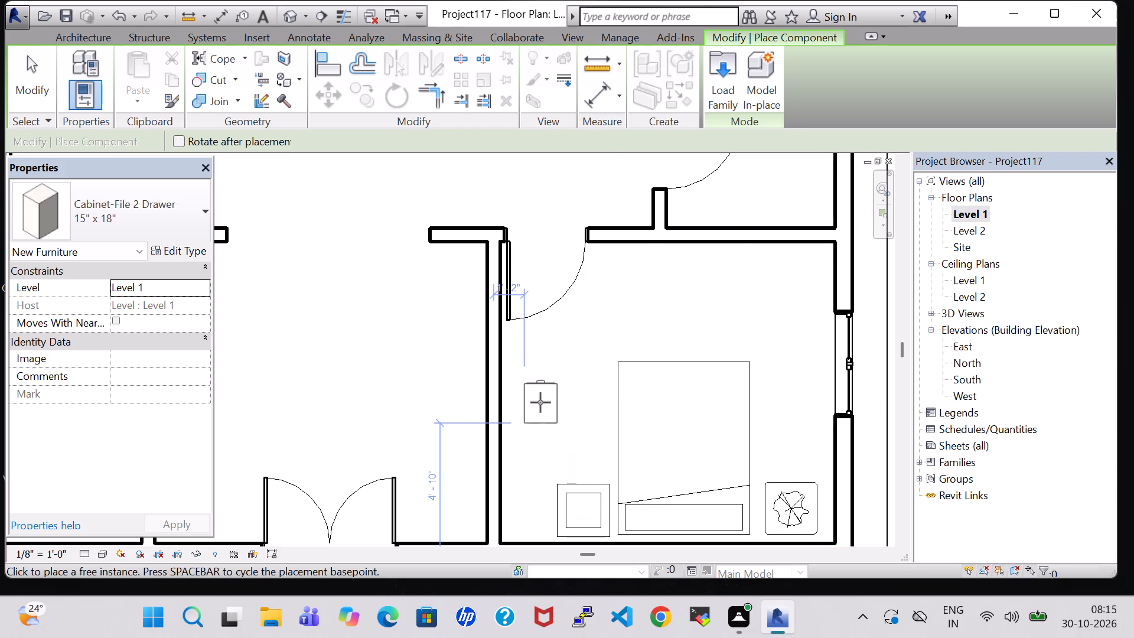
{"action": "key", "text": "space"}
{"action": "key", "text": "space"}
{"action": "key", "text": "space"}
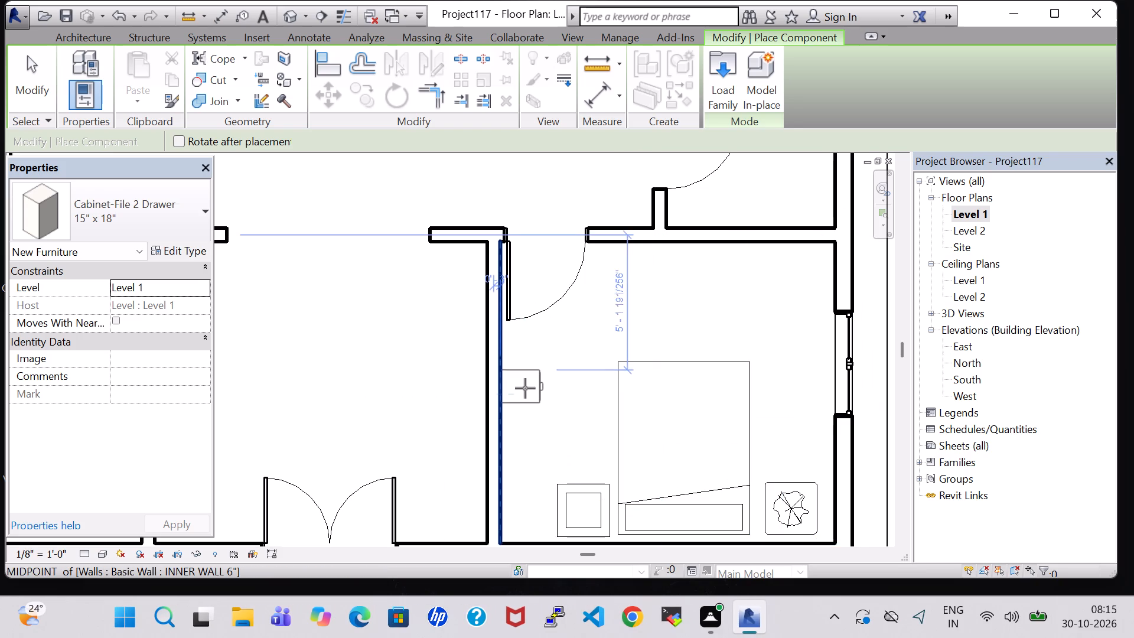
{"action": "left_click", "coordinate": [525, 388]}
{"action": "key", "text": "Escape"}
{"action": "key", "text": "Escape"}
{"action": "scroll", "coordinate": [525, 388], "scroll_direction": "down", "scroll_amount": 5}
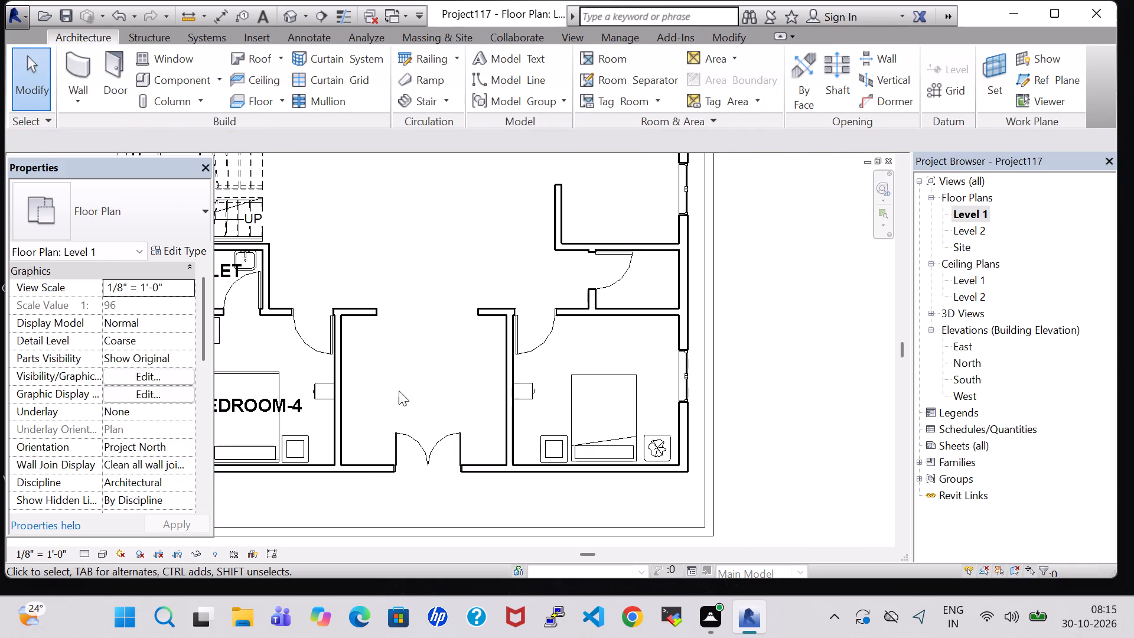
Place a 24" x 48" Mirror-Ellipse like Bedroom-4's on the southeast room's west wall, centred behind the file cabinet.
{"action": "left_click", "coordinate": [333, 389]}
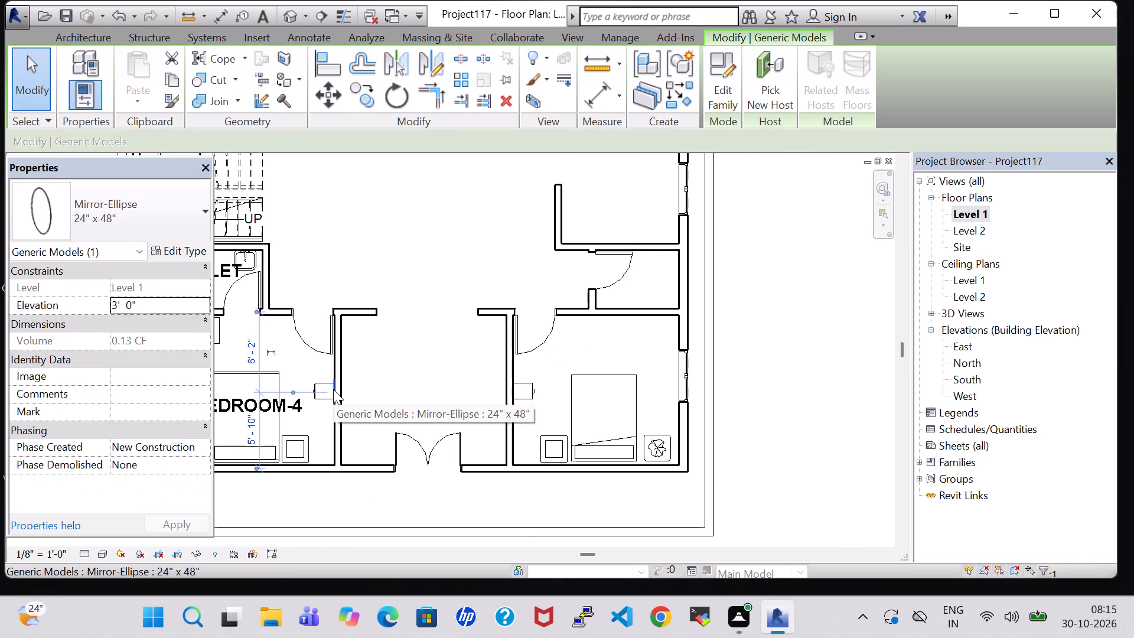
{"action": "right_click", "coordinate": [333, 389]}
{"action": "left_click", "coordinate": [421, 307]}
{"action": "scroll", "coordinate": [533, 396], "scroll_direction": "up", "scroll_amount": 3}
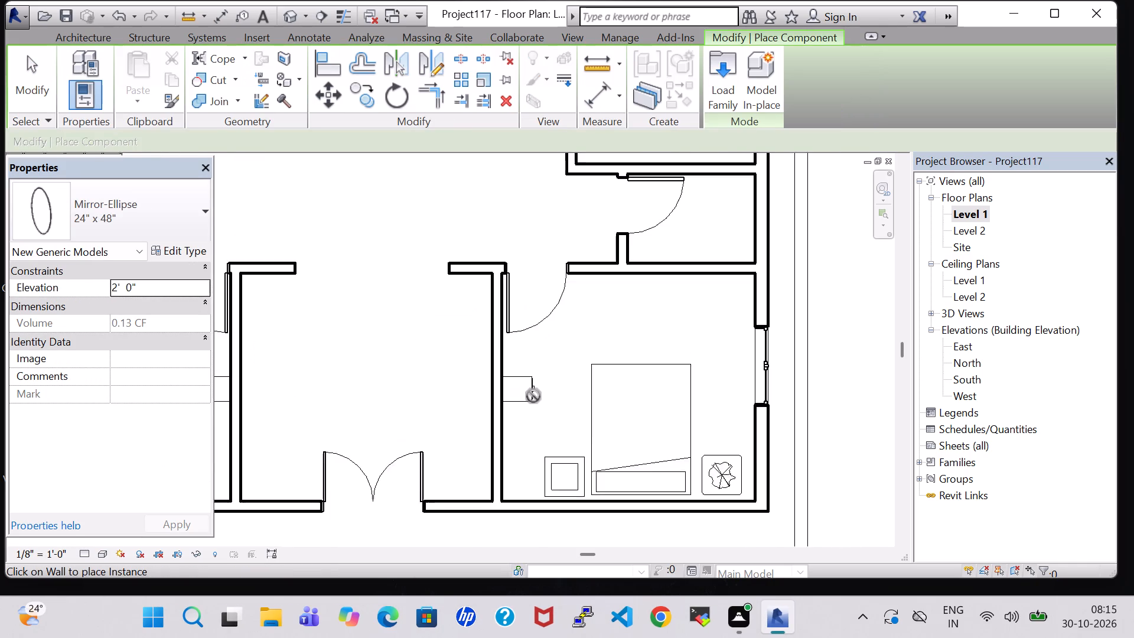
{"action": "scroll", "coordinate": [533, 396], "scroll_direction": "up", "scroll_amount": 4}
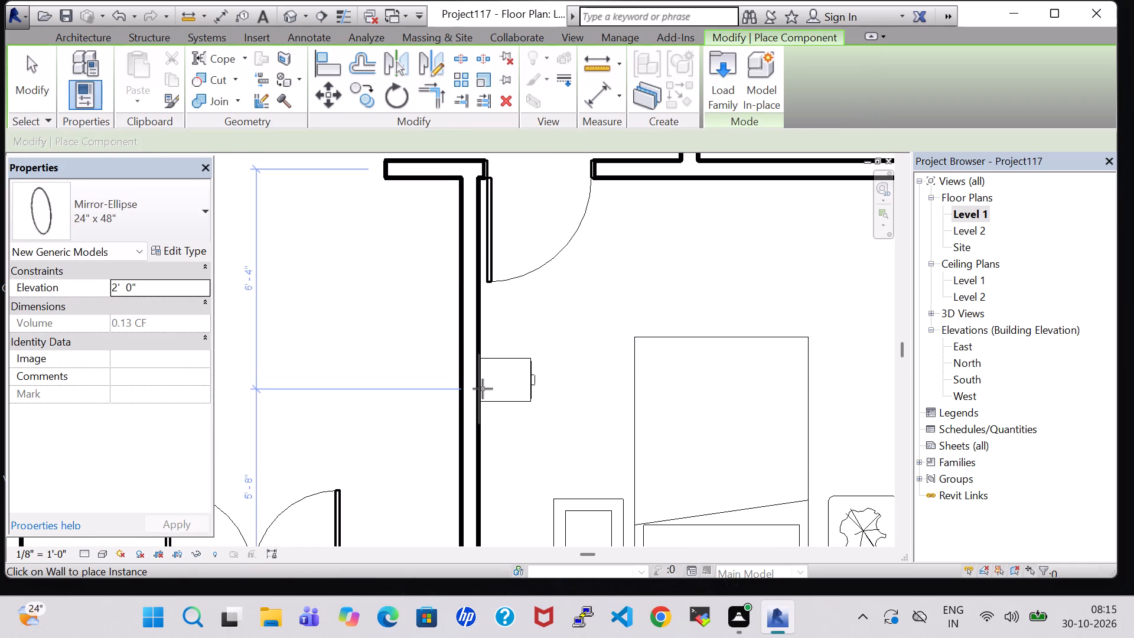
{"action": "scroll", "coordinate": [484, 390], "scroll_direction": "up", "scroll_amount": 8}
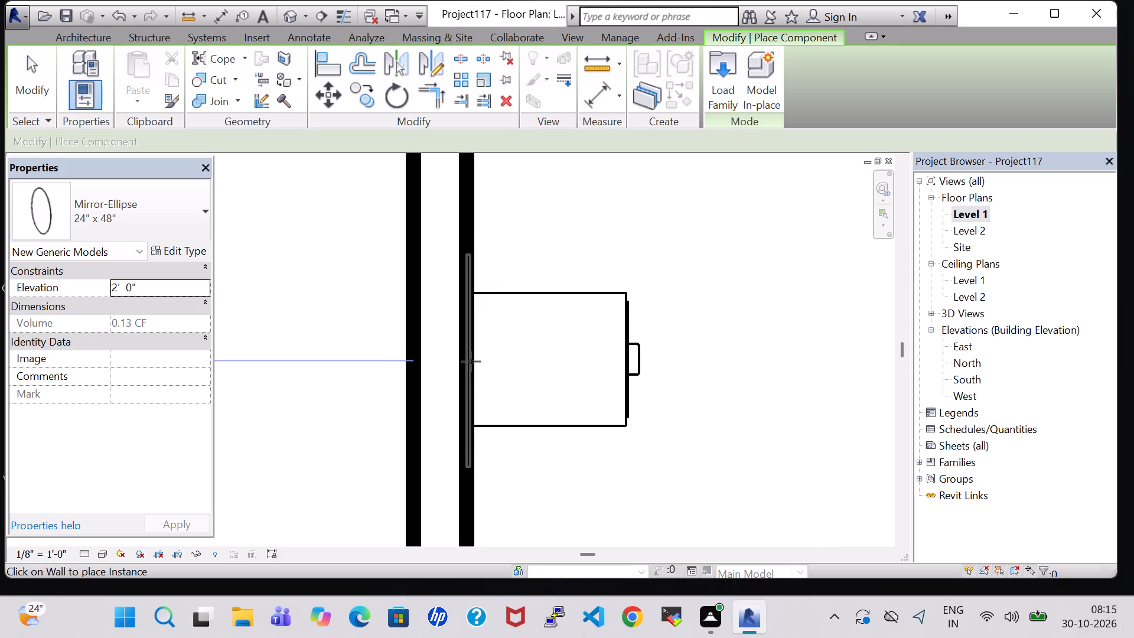
{"action": "left_click", "coordinate": [471, 369]}
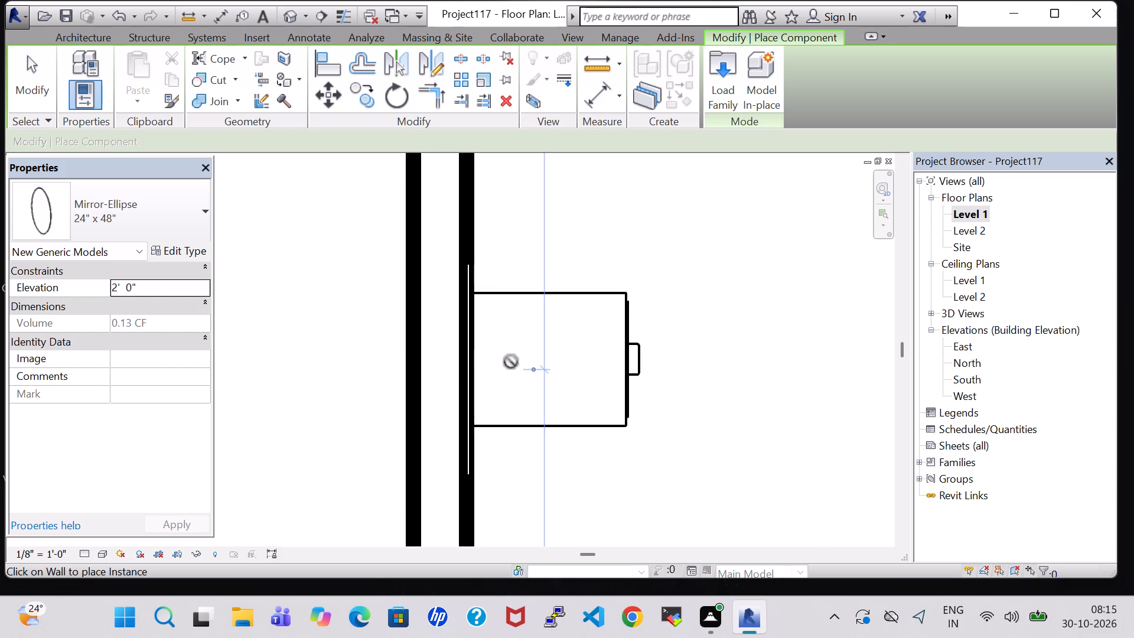
{"action": "key", "text": "Escape"}
{"action": "key", "text": "Escape"}
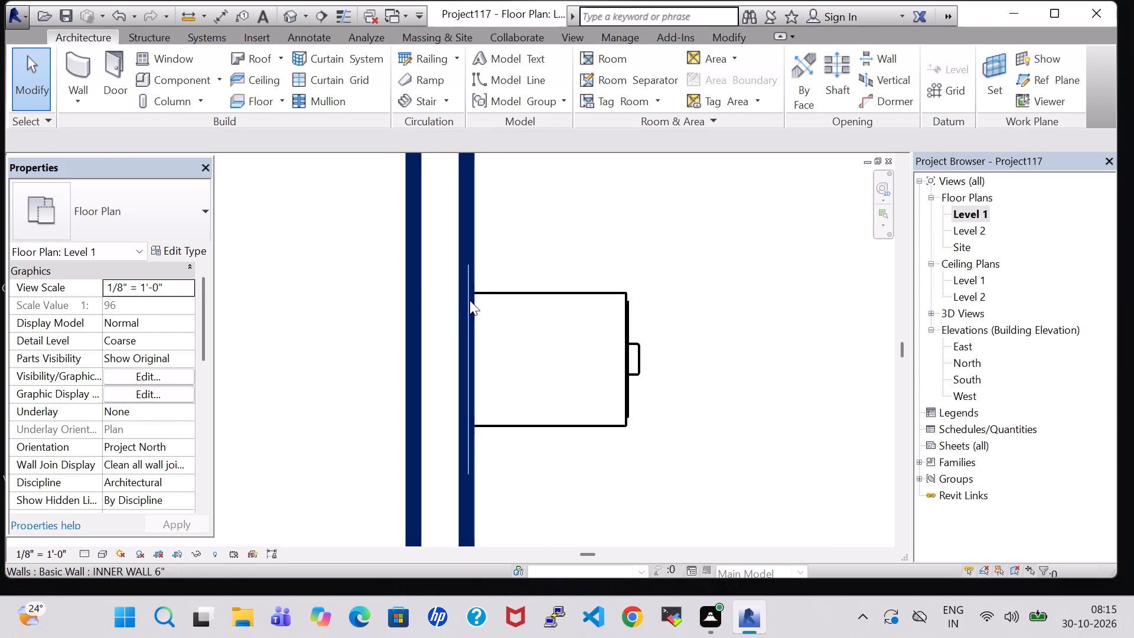
Set the new mirror's elevation to 3' 0".
{"action": "left_click", "coordinate": [467, 299]}
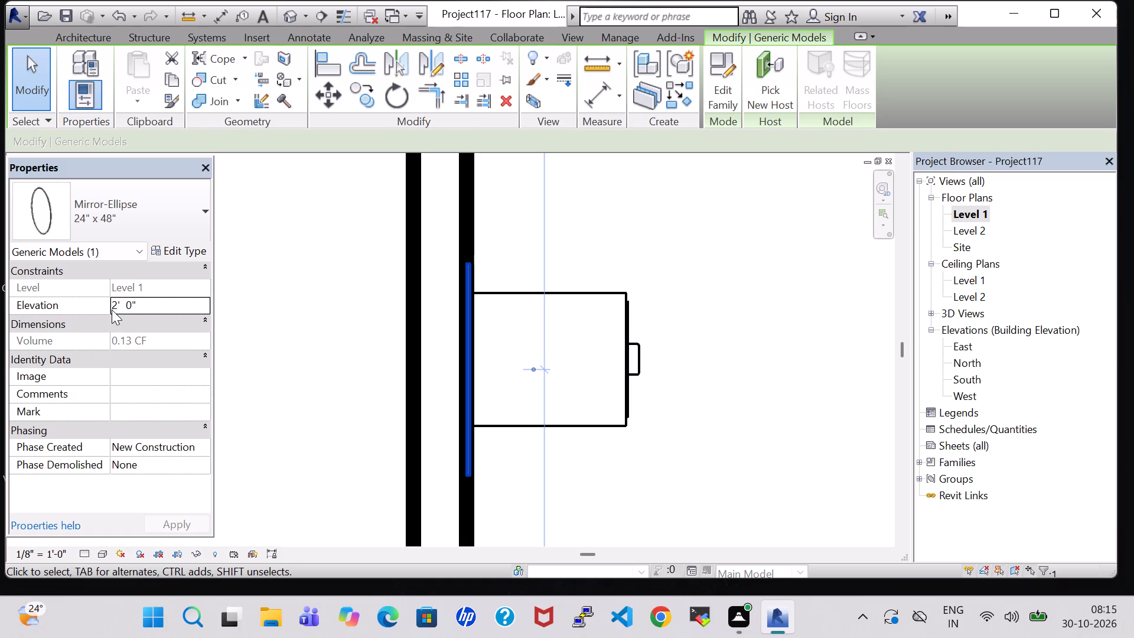
{"action": "double_click", "coordinate": [116, 307]}
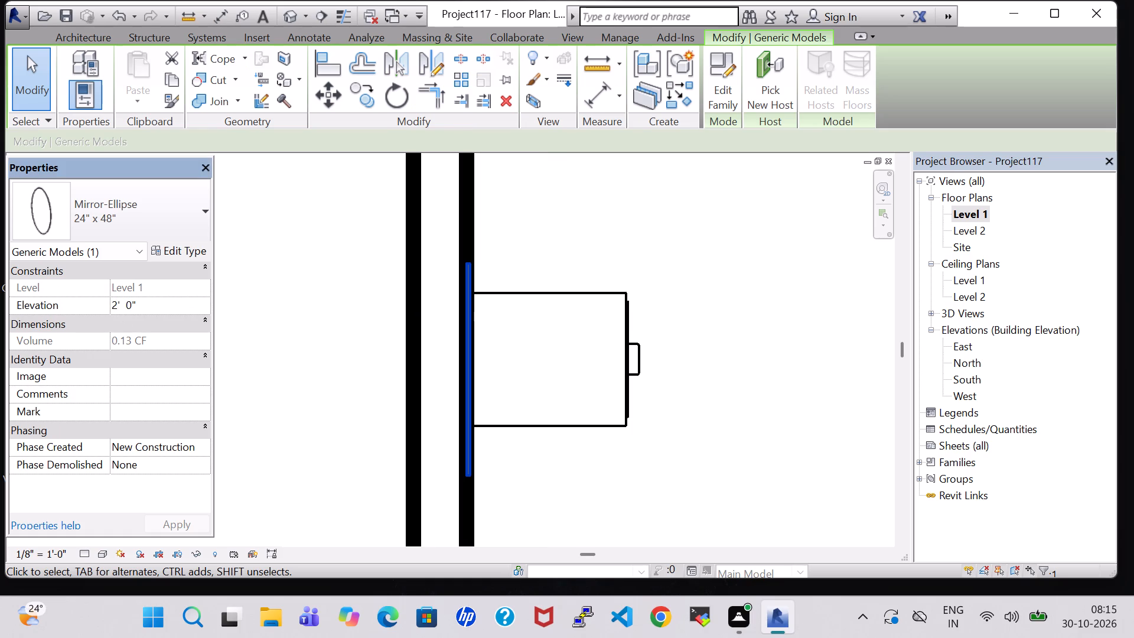
{"action": "key", "text": "BackSpace"}
{"action": "key", "text": "3"}
{"action": "left_click", "coordinate": [178, 519]}
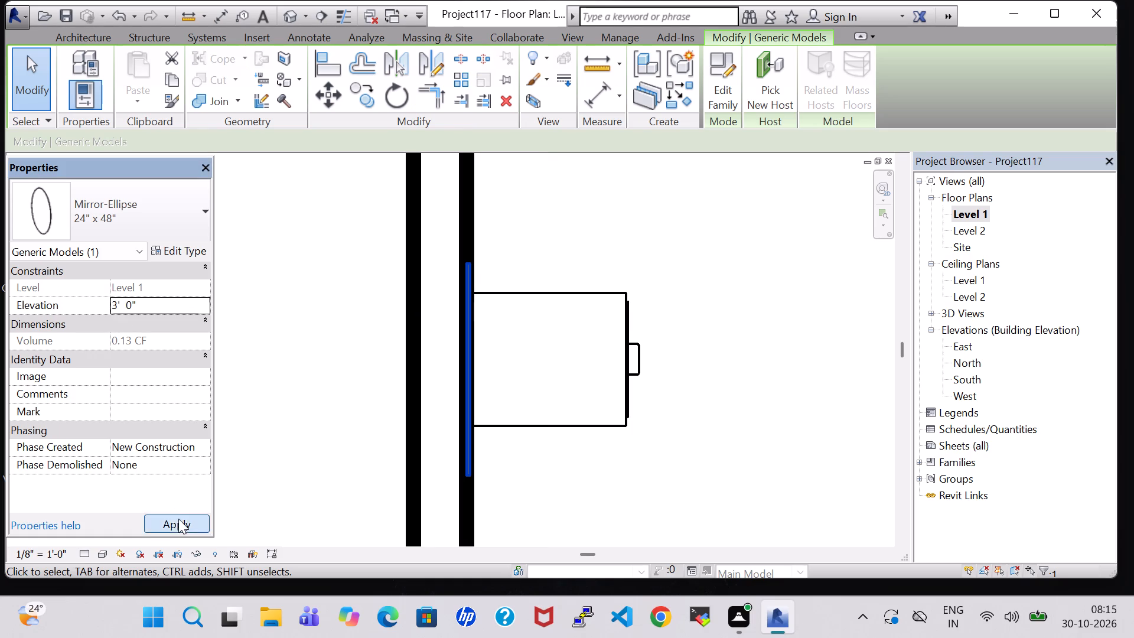
{"action": "left_click", "coordinate": [787, 398]}
Place a 48" x 72" x 24" Dresser like Bedroom-4's in the southeast room's northeast corner, against the north and east walls.
{"action": "scroll", "coordinate": [787, 398], "scroll_direction": "down", "scroll_amount": 7}
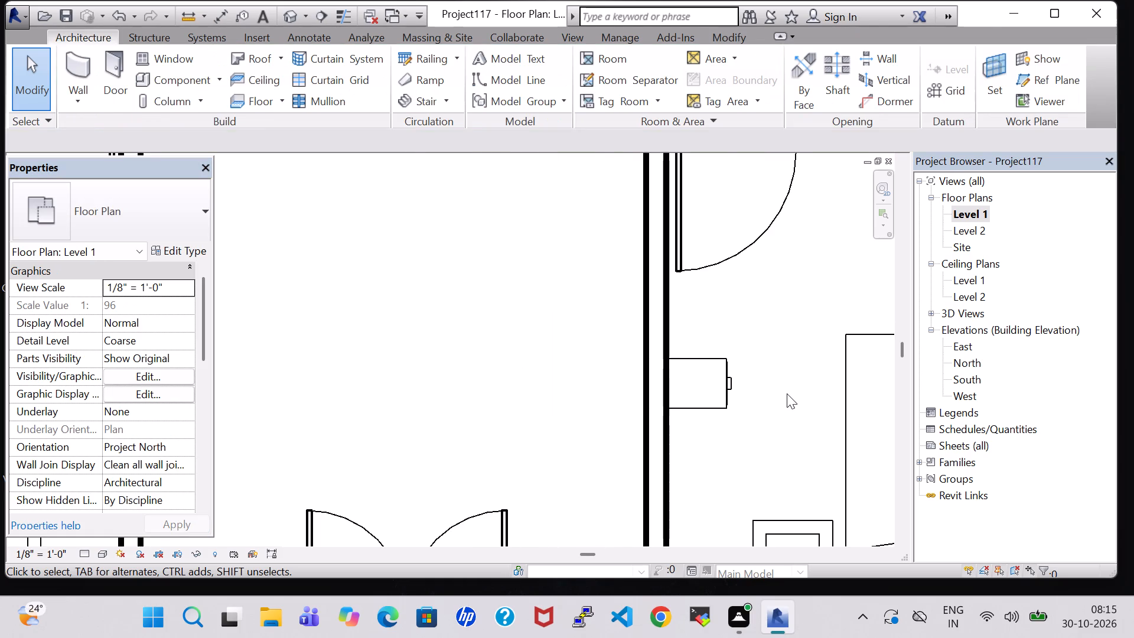
{"action": "middle_click_drag", "start_coordinate": [787, 393], "coordinate": [591, 487]}
{"action": "scroll", "coordinate": [591, 487], "scroll_direction": "down", "scroll_amount": 4}
{"action": "middle_click_drag", "start_coordinate": [591, 487], "coordinate": [592, 455]}
{"action": "middle_click_drag", "start_coordinate": [594, 430], "coordinate": [609, 292]}
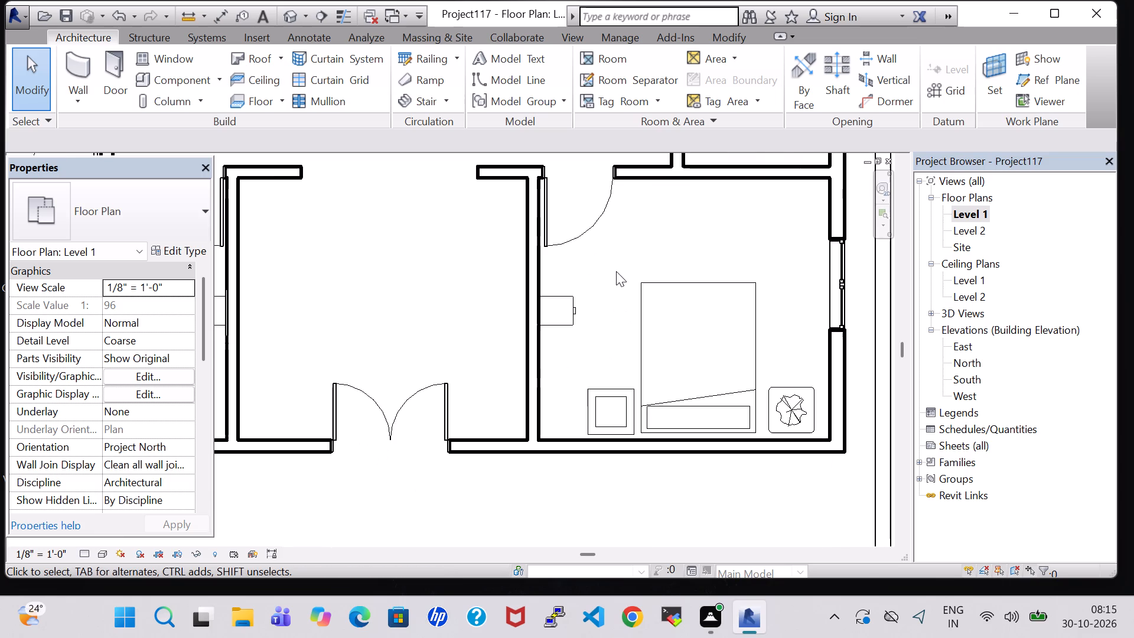
{"action": "scroll", "coordinate": [616, 271], "scroll_direction": "down", "scroll_amount": 1}
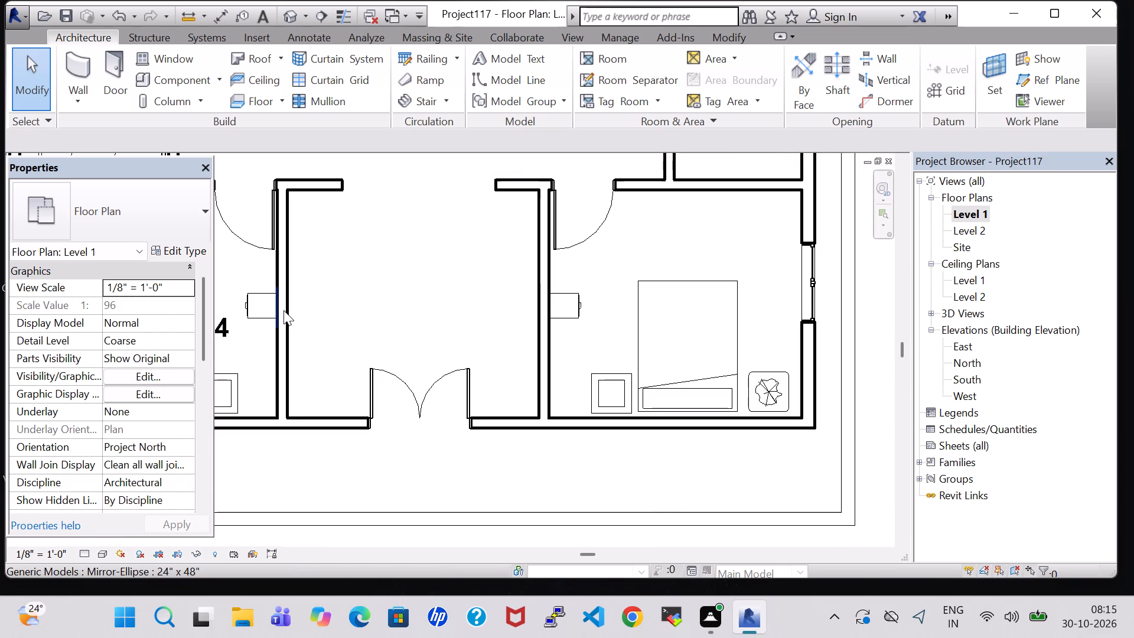
{"action": "scroll", "coordinate": [274, 307], "scroll_direction": "up", "scroll_amount": 8}
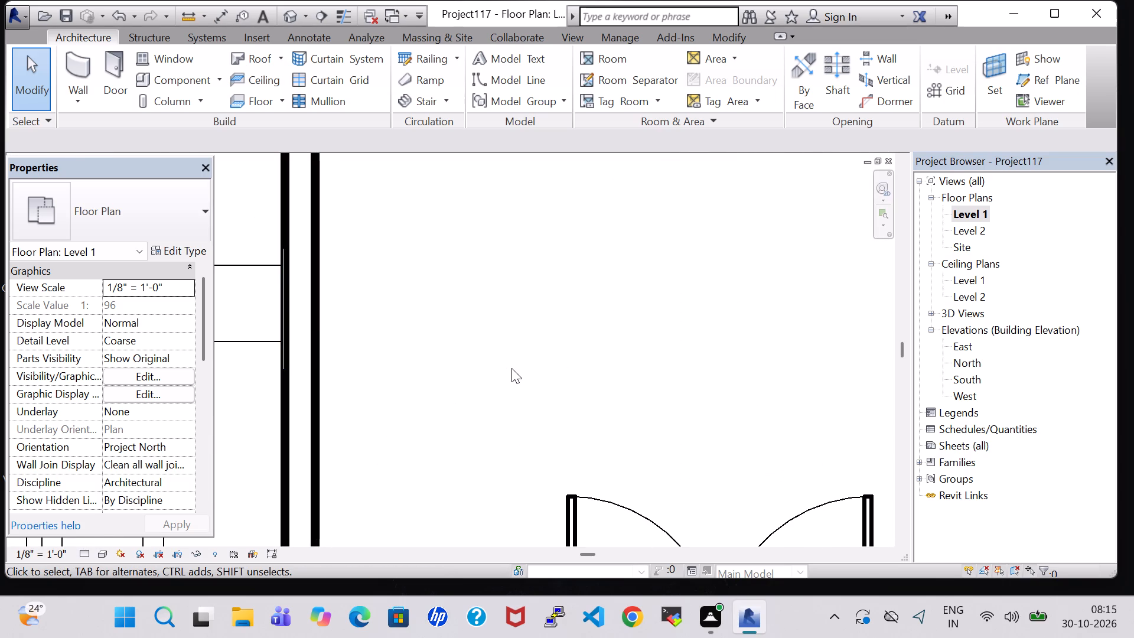
{"action": "scroll", "coordinate": [511, 369], "scroll_direction": "down", "scroll_amount": 9}
{"action": "middle_click_drag", "start_coordinate": [605, 354], "coordinate": [533, 366]}
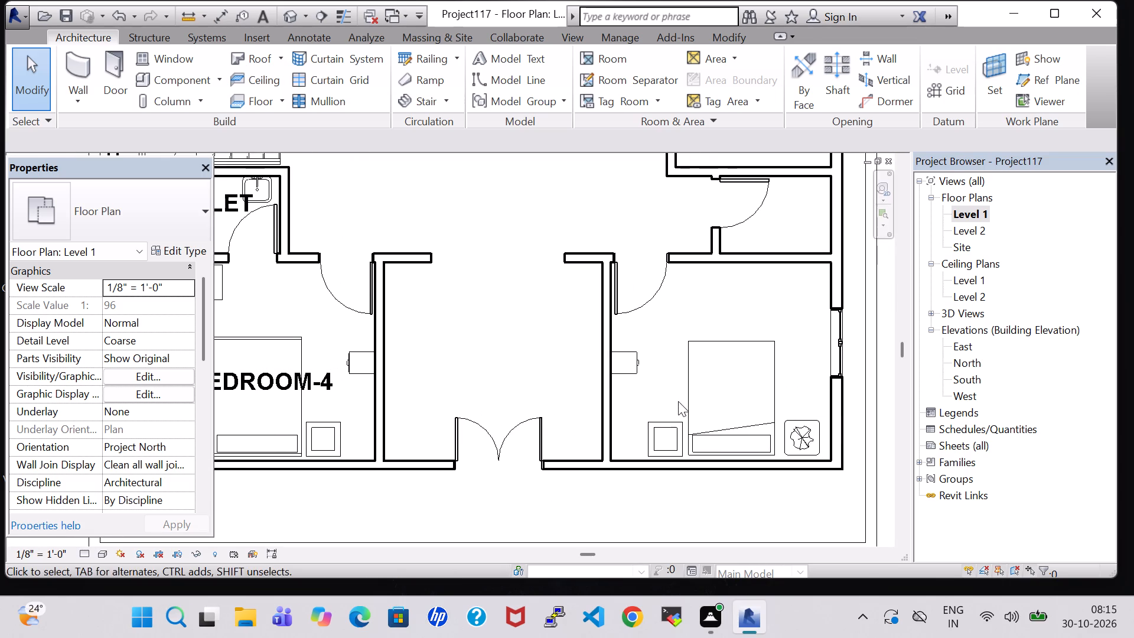
{"action": "scroll", "coordinate": [732, 317], "scroll_direction": "down", "scroll_amount": 2}
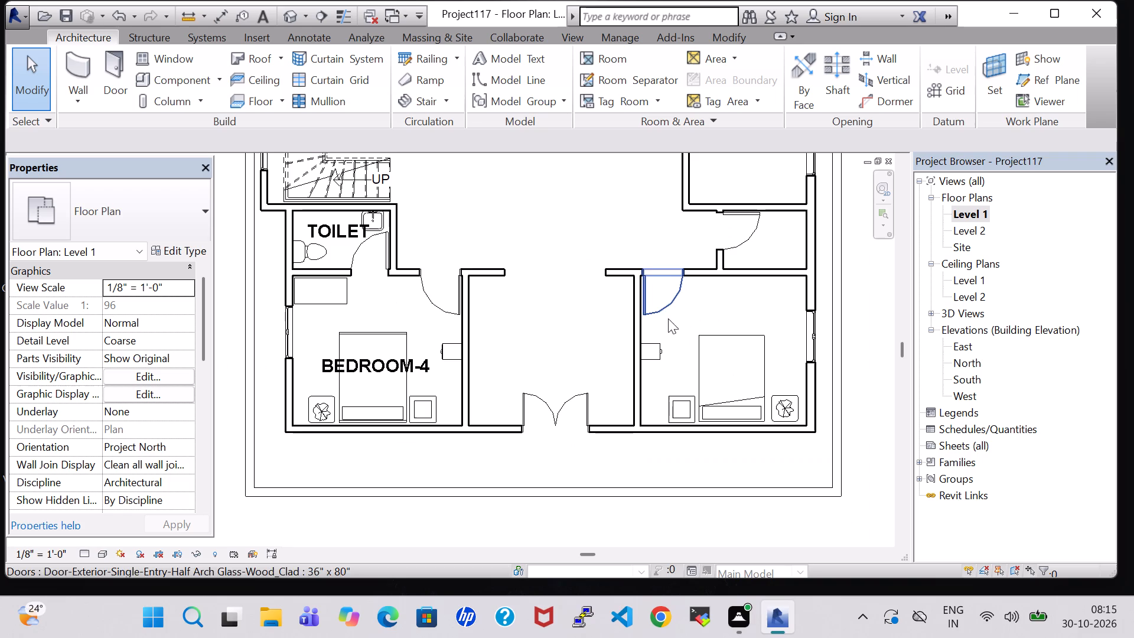
{"action": "left_click", "coordinate": [329, 302]}
{"action": "right_click", "coordinate": [329, 302]}
{"action": "left_click", "coordinate": [436, 319]}
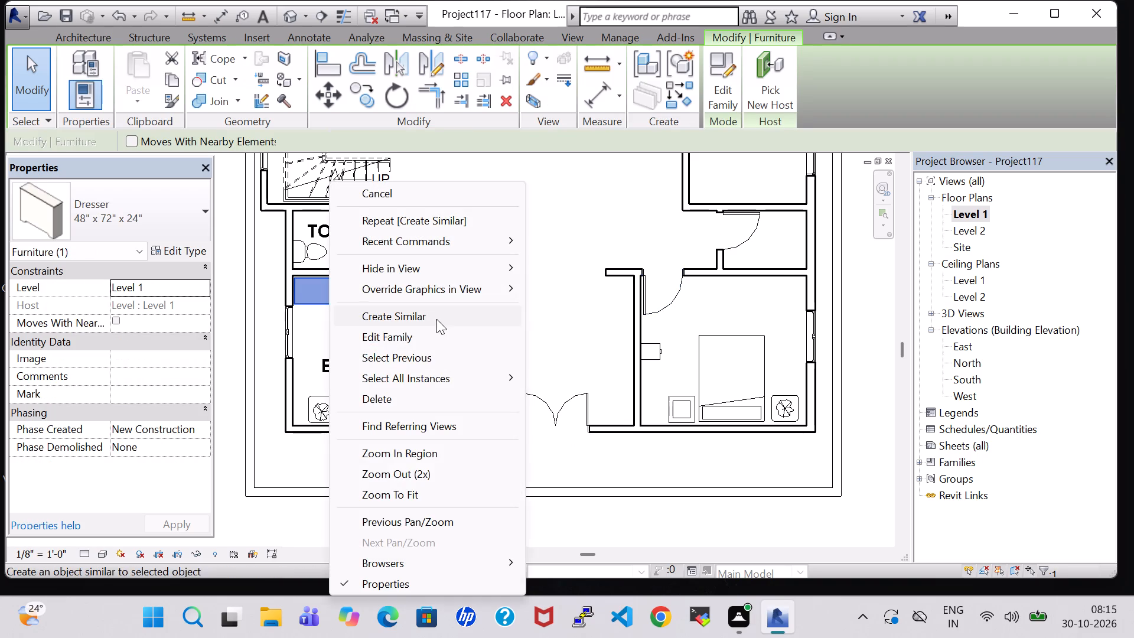
{"action": "scroll", "coordinate": [766, 310], "scroll_direction": "up", "scroll_amount": 5}
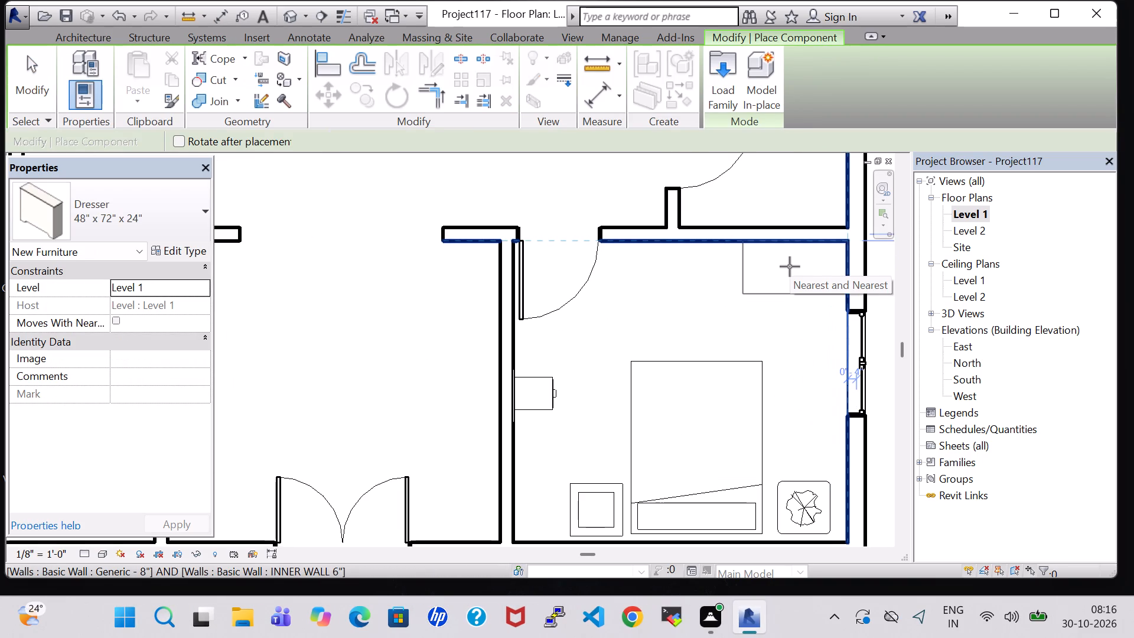
{"action": "key", "text": "Escape"}
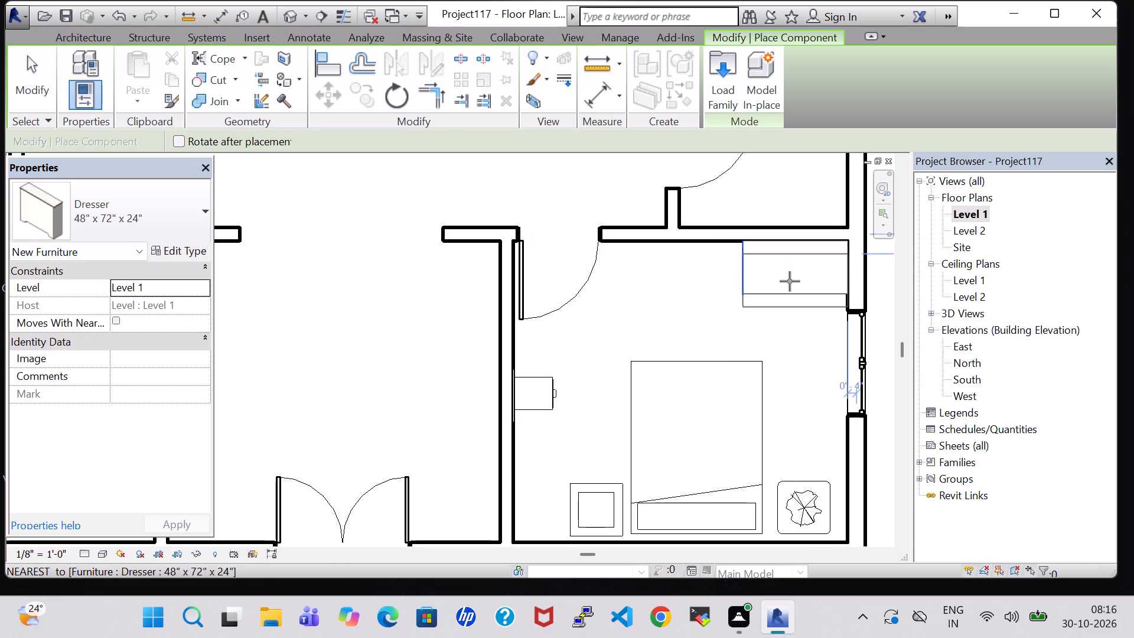
{"action": "key", "text": "Escape"}
Nudge the new dresser slightly west and south, away from the corner walls.
{"action": "left_click", "coordinate": [789, 290]}
{"action": "key", "text": "Left"}
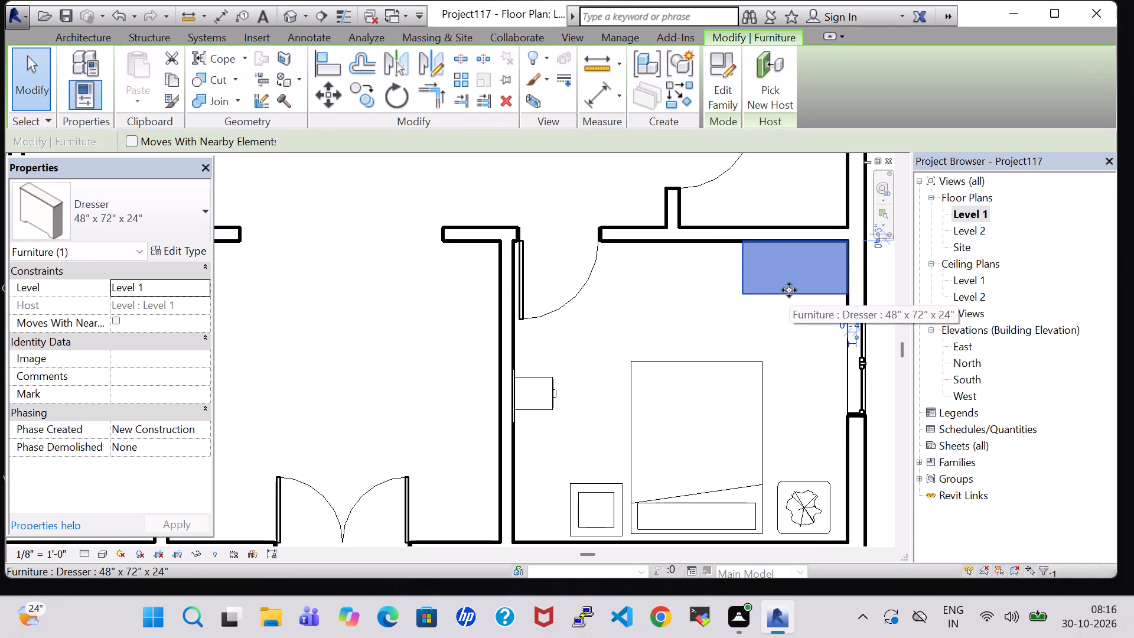
{"action": "key", "text": "Down"}
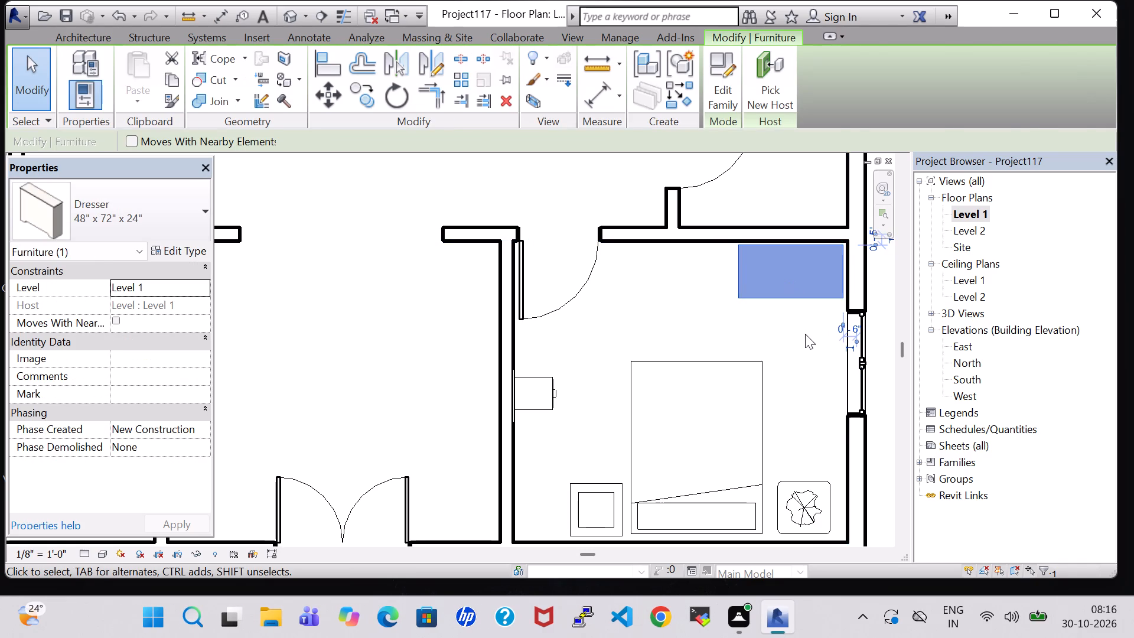
{"action": "left_click", "coordinate": [805, 334]}
Place a 32" flat-screen TV like the one in the upper bedroom against the southeast room's north wall, between the door and the dresser.
{"action": "scroll", "coordinate": [530, 307], "scroll_direction": "down", "scroll_amount": 6}
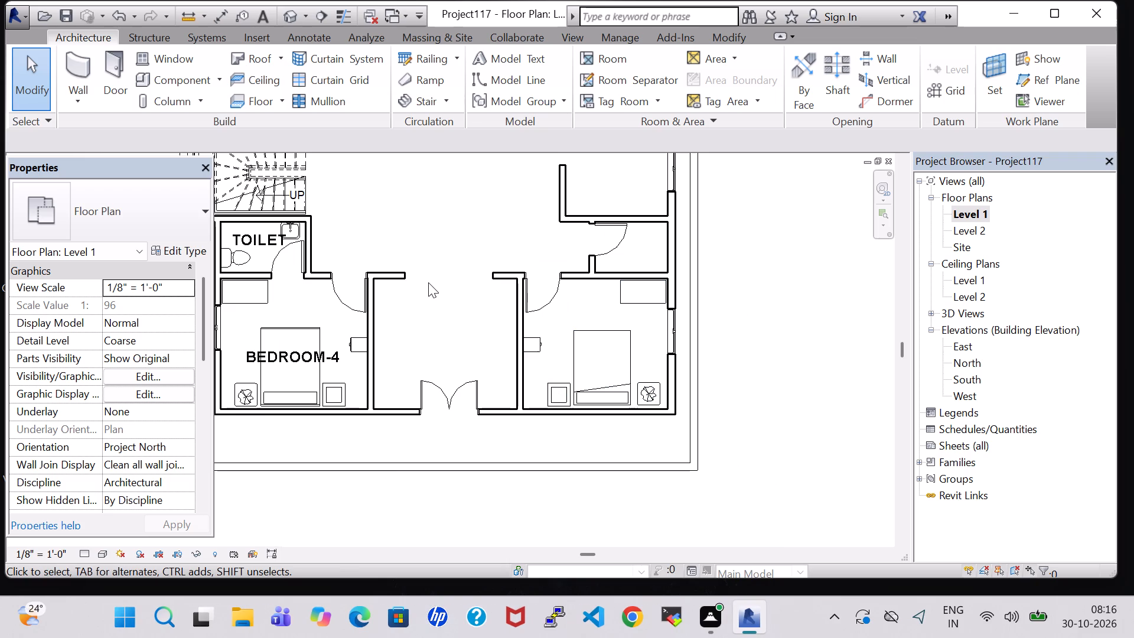
{"action": "scroll", "coordinate": [428, 282], "scroll_direction": "down", "scroll_amount": 3}
{"action": "left_click", "coordinate": [548, 173]}
{"action": "right_click", "coordinate": [548, 173]}
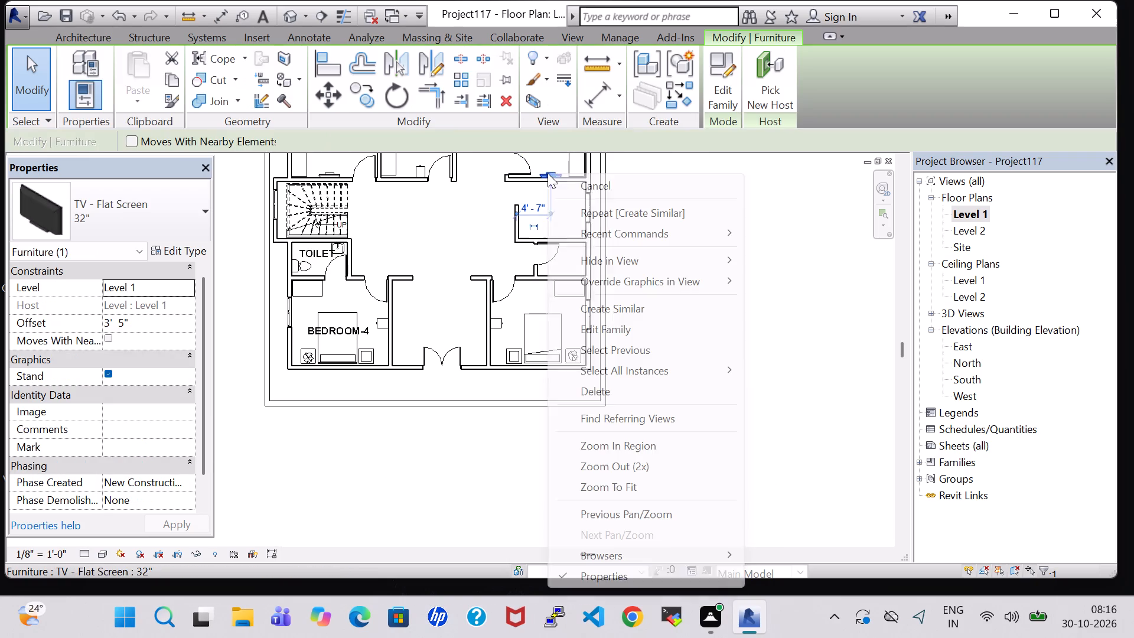
{"action": "left_click", "coordinate": [655, 308]}
{"action": "scroll", "coordinate": [519, 304], "scroll_direction": "up", "scroll_amount": 7}
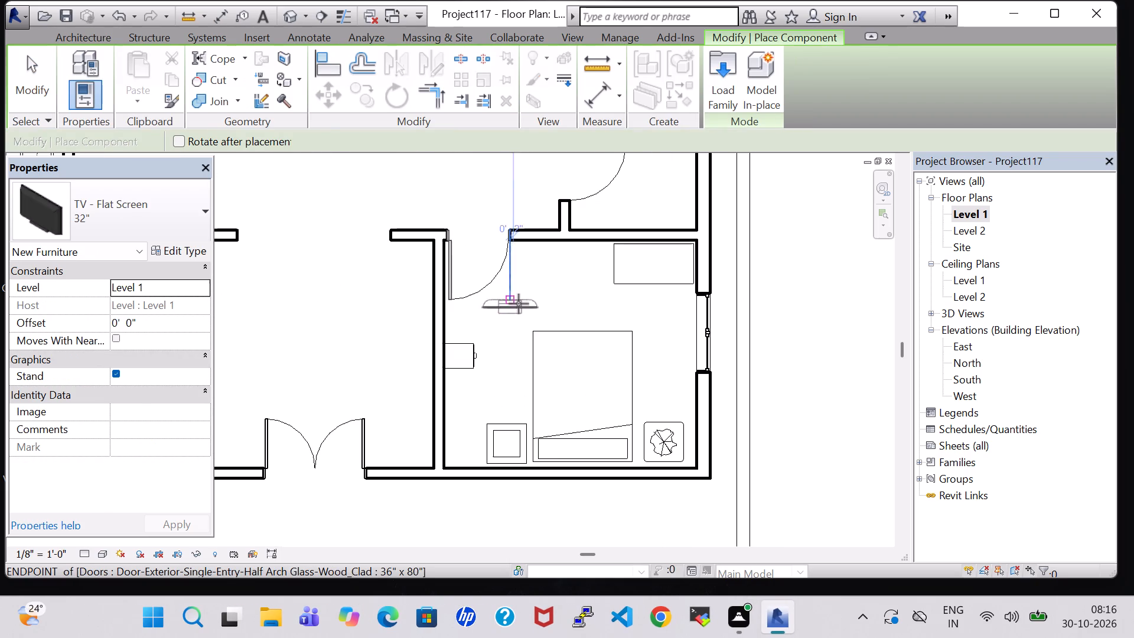
{"action": "left_click", "coordinate": [563, 244]}
{"action": "key", "text": "Escape"}
{"action": "key", "text": "Escape"}
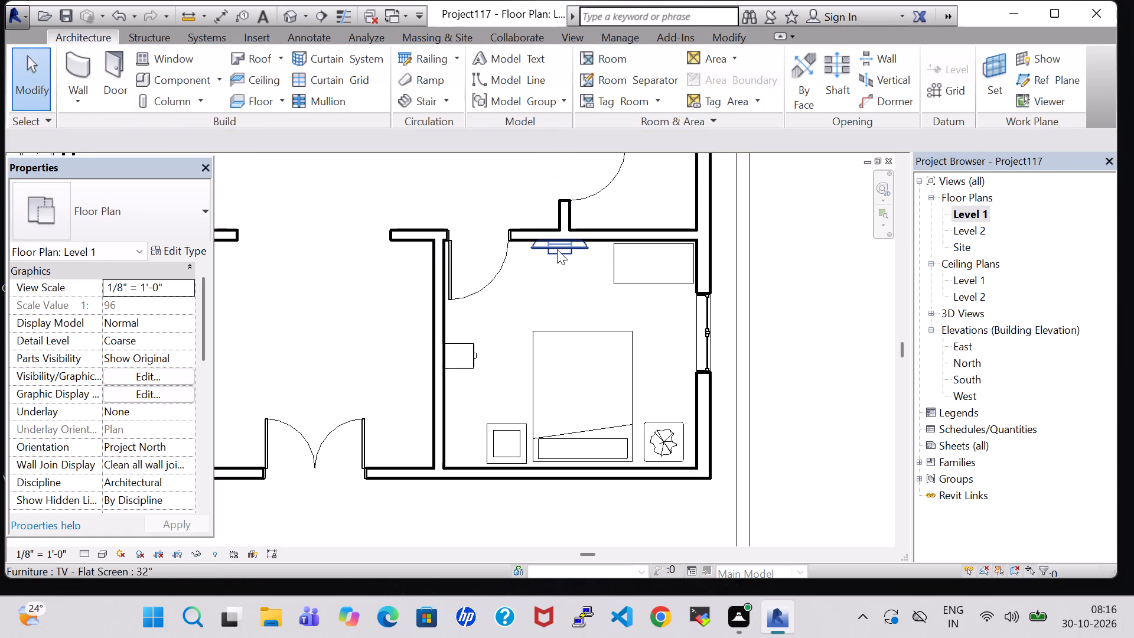
Set the new TV's offset to 3' 5" above Level 1.
{"action": "left_click", "coordinate": [556, 248]}
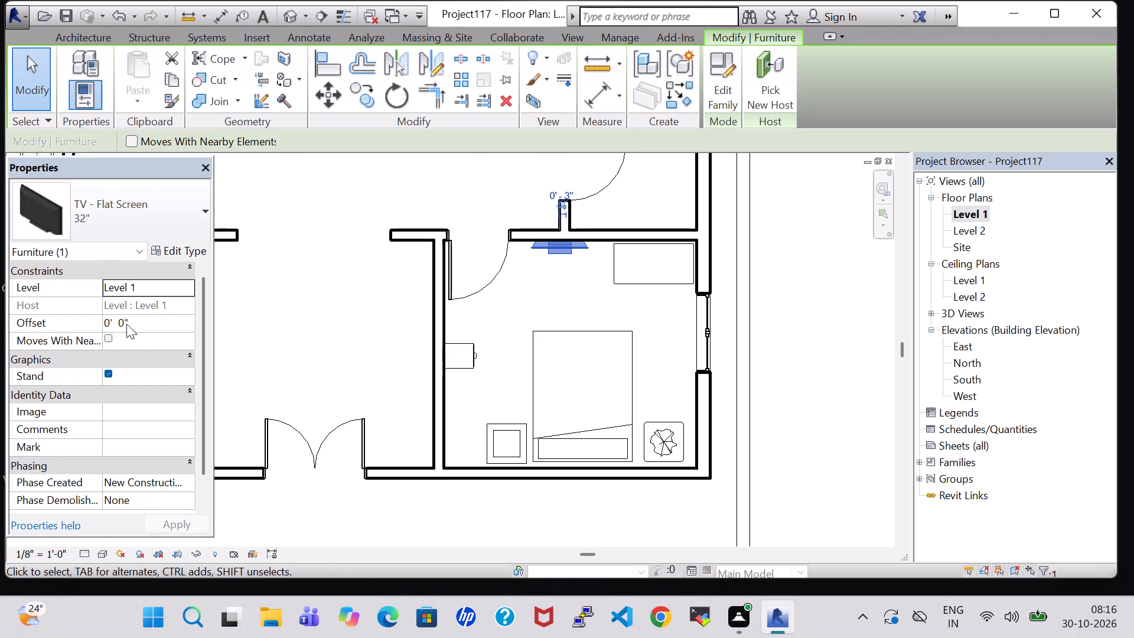
{"action": "left_click", "coordinate": [115, 327]}
{"action": "key", "text": "Left"}
{"action": "key", "text": "BackSpace"}
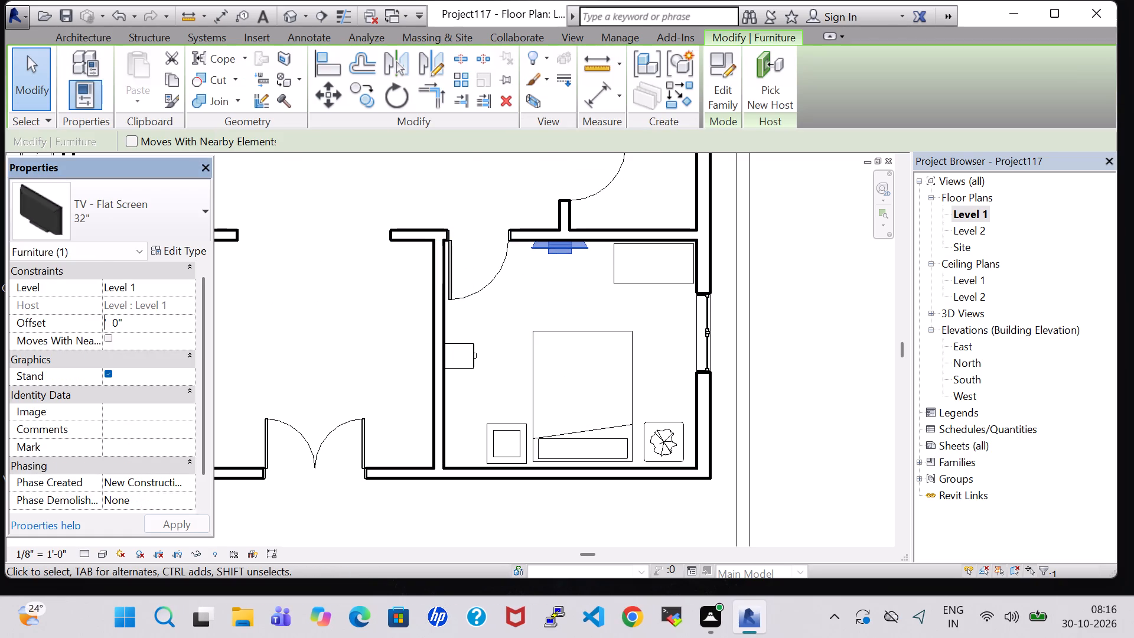
{"action": "key", "text": "3"}
{"action": "key", "text": "Right"}
{"action": "key", "text": "Right"}
{"action": "key", "text": "Right"}
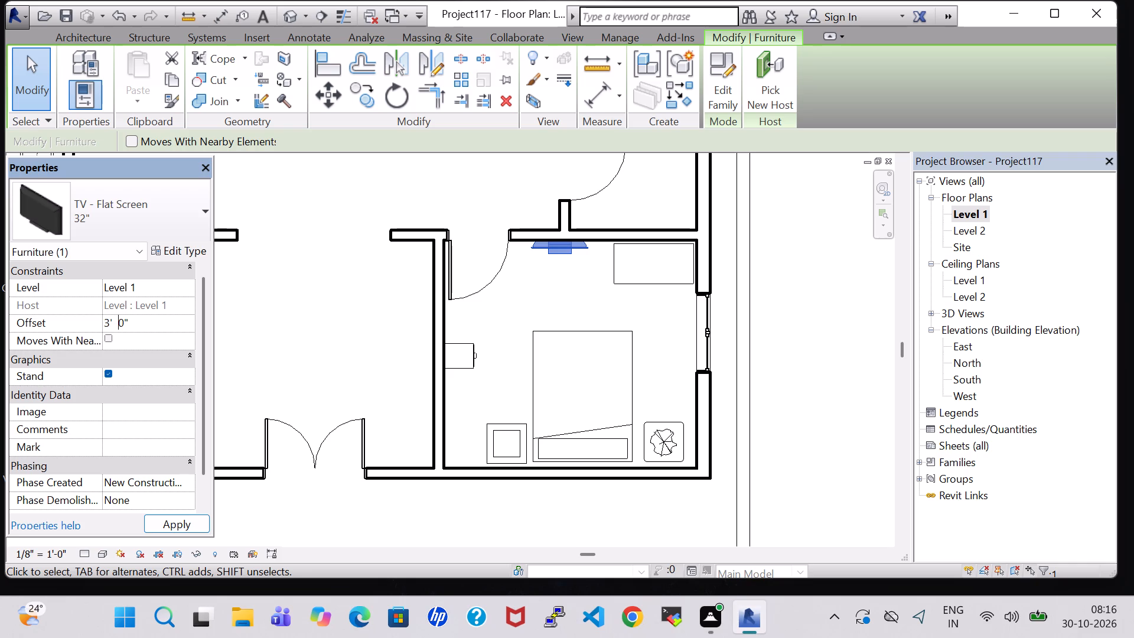
{"action": "key", "text": "Right"}
{"action": "key", "text": "BackSpace"}
{"action": "key", "text": "5"}
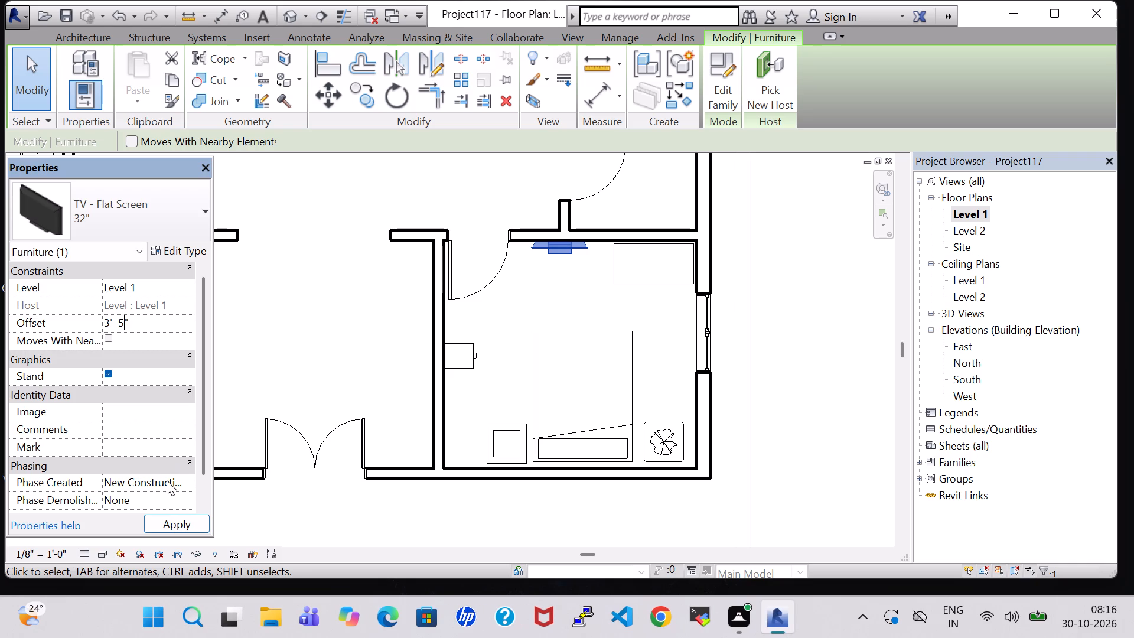
{"action": "left_click", "coordinate": [170, 525]}
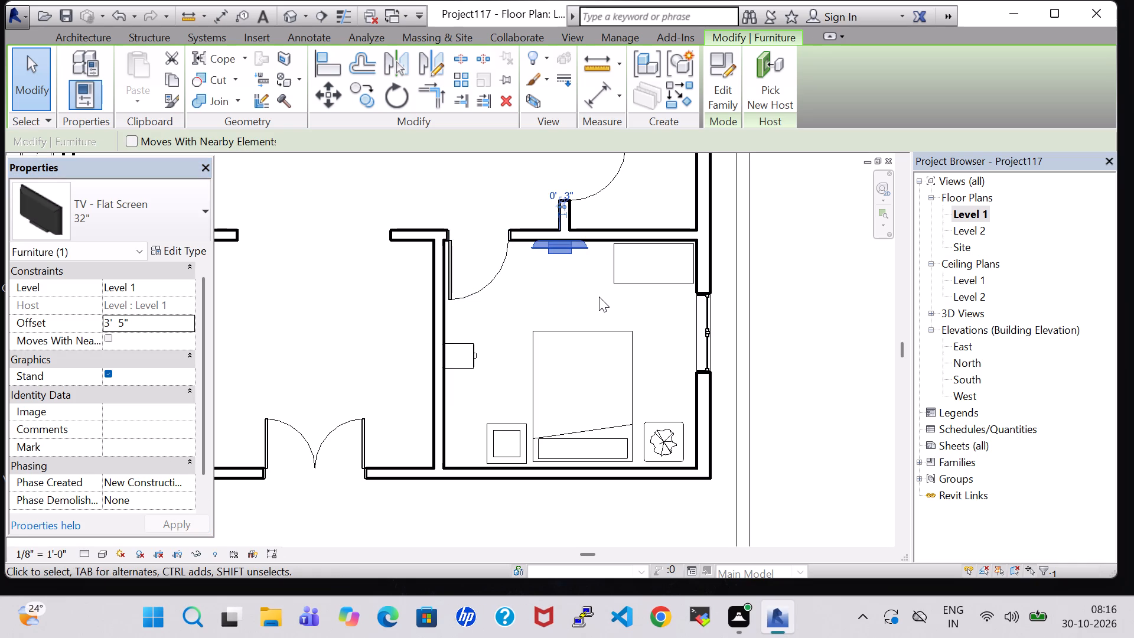
Nudge the TV east along the north wall to bring it closer to the bed's centreline.
{"action": "key", "text": "Right"}
{"action": "key", "text": "Right"}
{"action": "key", "text": "Right"}
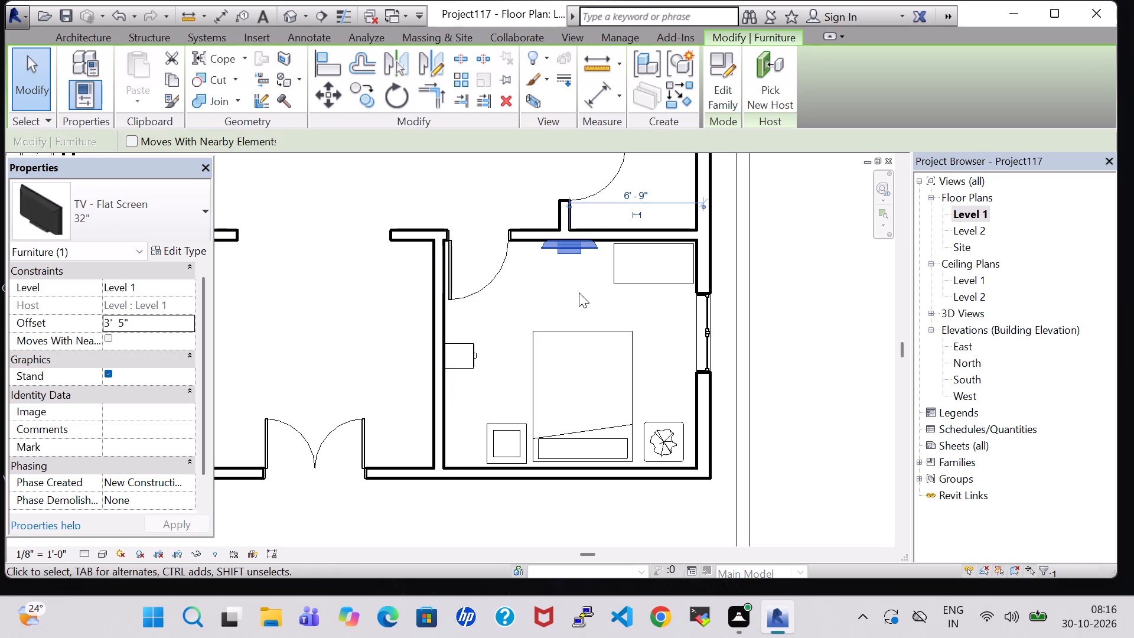
{"action": "left_click", "coordinate": [579, 291]}
Inspect the southeast bedroom in 3D, checking the TV, dresser, bed, side tables and the cabinet with mirror from several angles.
{"action": "left_click", "coordinate": [298, 23]}
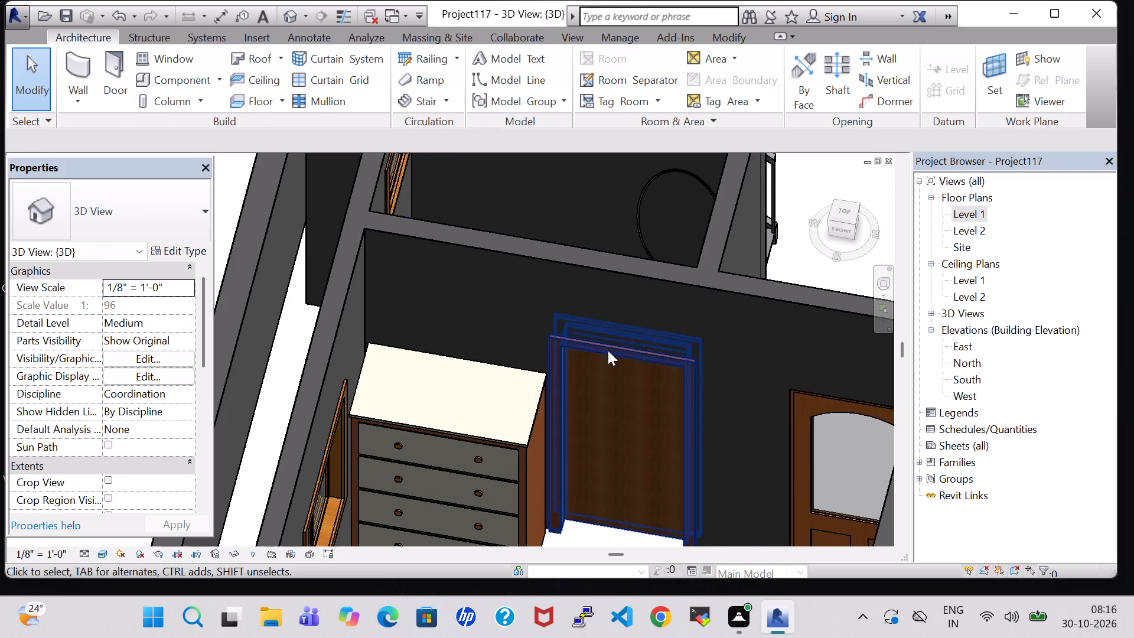
{"action": "scroll", "coordinate": [648, 430], "scroll_direction": "down", "scroll_amount": 9}
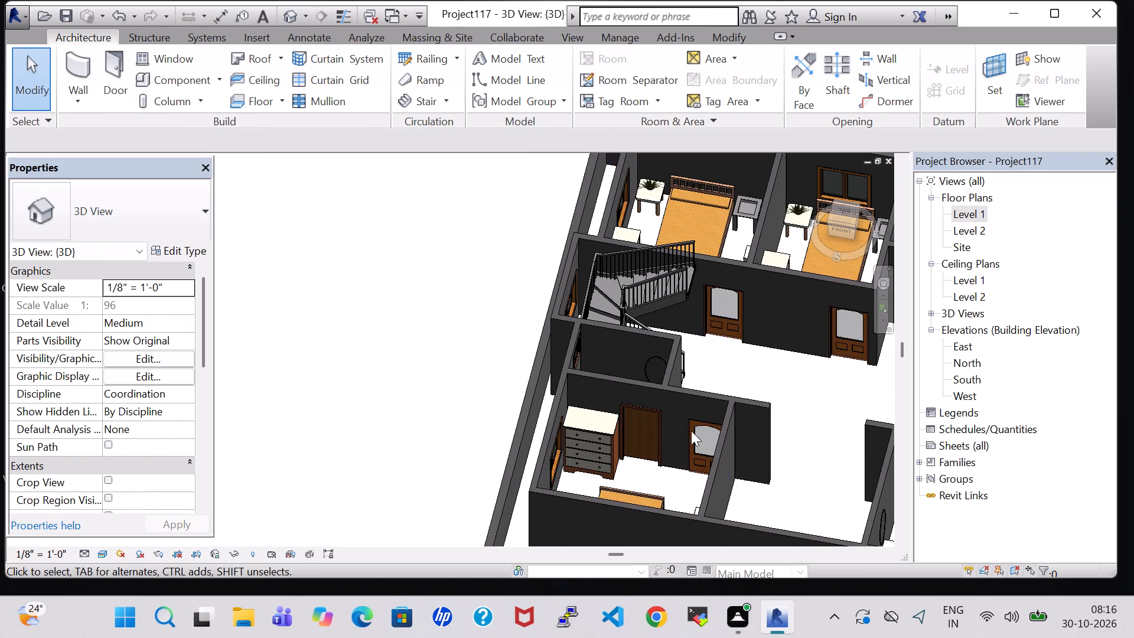
{"action": "middle_click", "coordinate": [786, 415]}
{"action": "middle_click_drag", "start_coordinate": [765, 411], "coordinate": [517, 393]}
{"action": "scroll", "coordinate": [689, 400], "scroll_direction": "up", "scroll_amount": 5}
{"action": "middle_click_drag", "start_coordinate": [800, 466], "coordinate": [800, 411]}
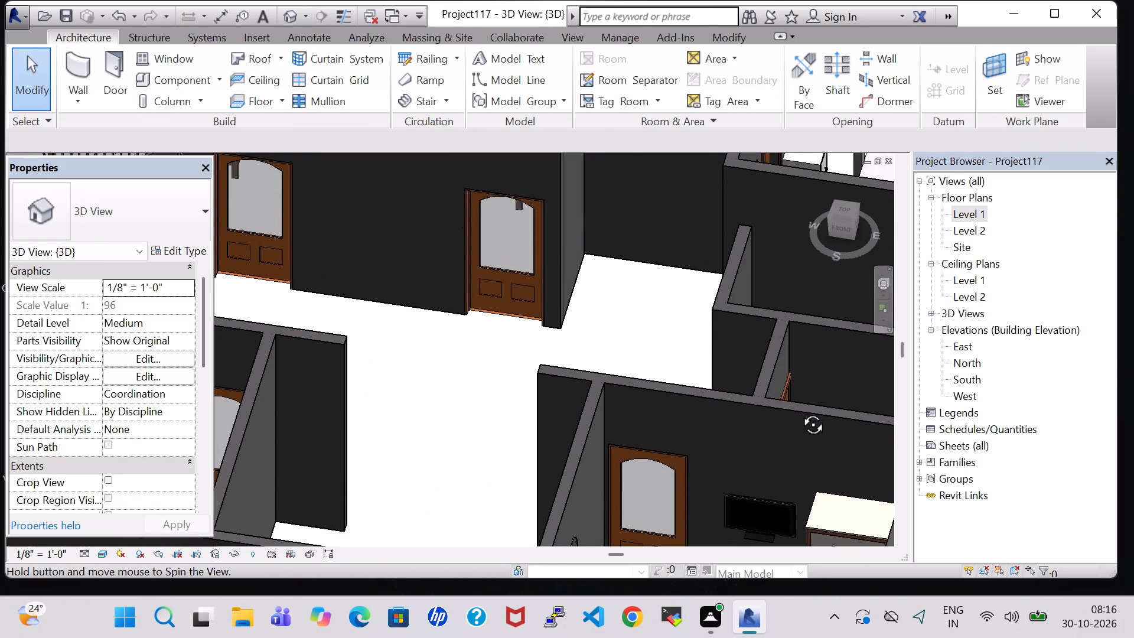
{"action": "middle_click_drag", "start_coordinate": [800, 411], "coordinate": [800, 399]}
{"action": "middle_click", "coordinate": [806, 341], "text": "shift"}
{"action": "middle_click_drag", "start_coordinate": [813, 447], "coordinate": [455, 324]}
{"action": "middle_click_drag", "start_coordinate": [455, 325], "coordinate": [498, 336]}
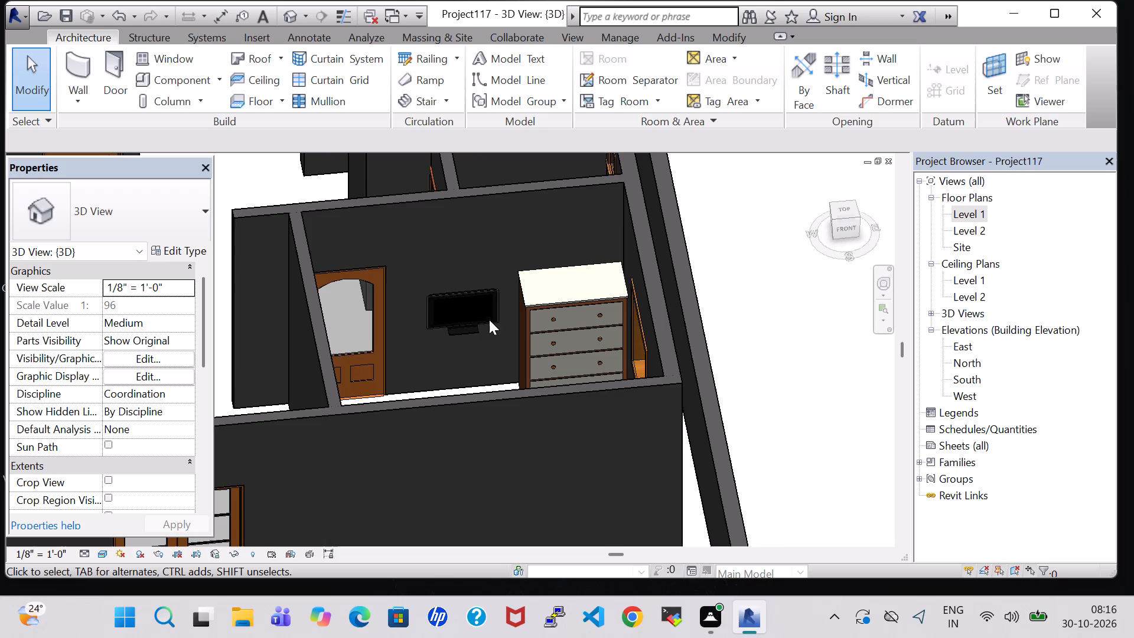
{"action": "middle_click_drag", "start_coordinate": [471, 254], "coordinate": [478, 468]}
{"action": "middle_click_drag", "start_coordinate": [478, 468], "coordinate": [476, 412]}
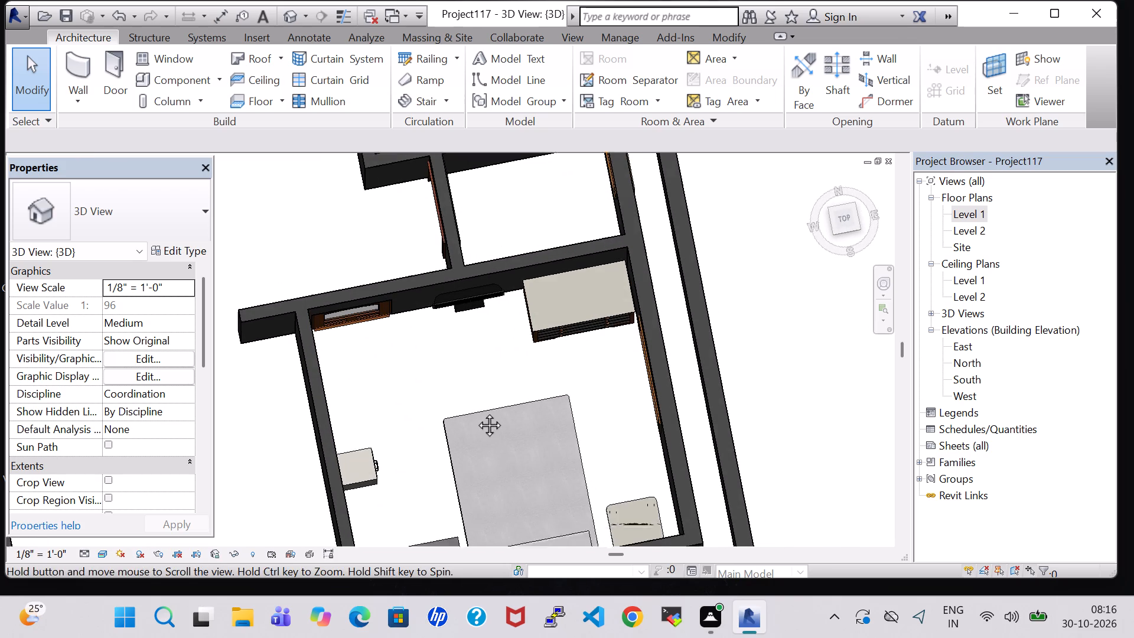
{"action": "middle_click_drag", "start_coordinate": [476, 412], "coordinate": [476, 358]}
{"action": "middle_click_drag", "start_coordinate": [476, 346], "coordinate": [476, 304]}
{"action": "middle_click_drag", "start_coordinate": [520, 284], "coordinate": [522, 321]}
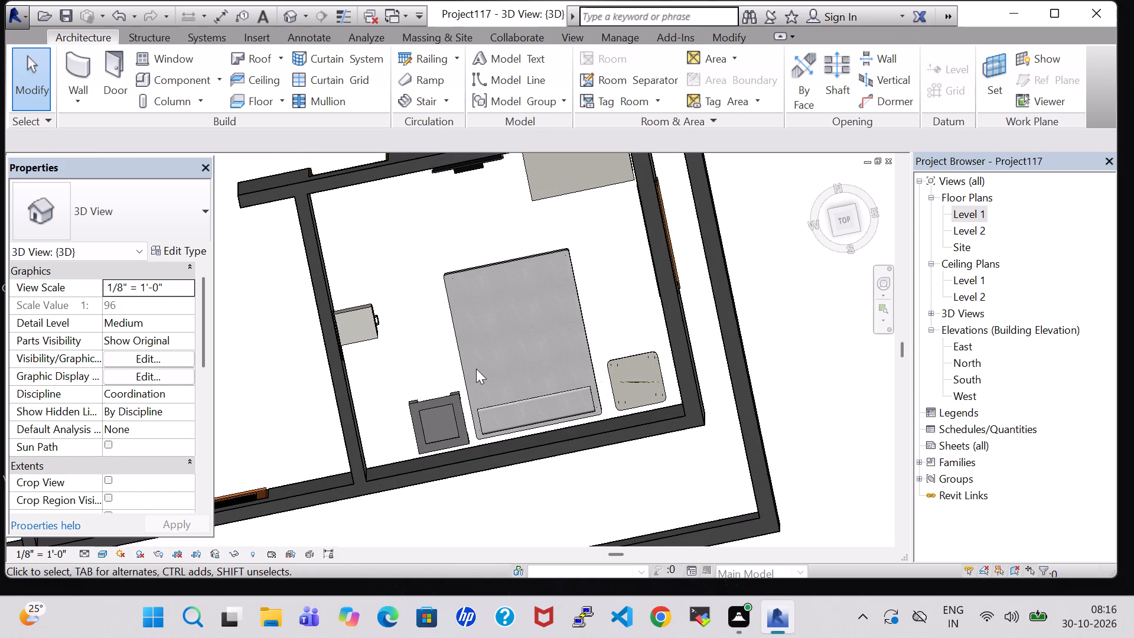
{"action": "middle_click_drag", "start_coordinate": [477, 369], "coordinate": [322, 317], "text": "shift"}
{"action": "scroll", "coordinate": [218, 388], "scroll_direction": "up", "scroll_amount": 1}
{"action": "middle_click_drag", "start_coordinate": [218, 388], "coordinate": [602, 223]}
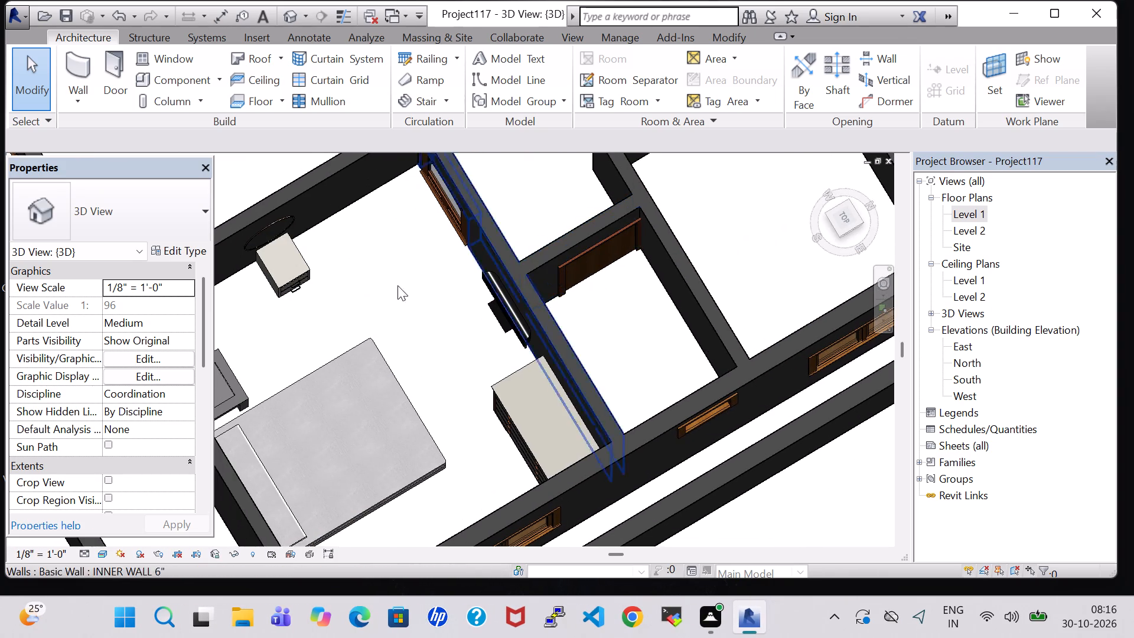
{"action": "middle_click_drag", "start_coordinate": [331, 304], "coordinate": [290, 197], "text": "shift"}
{"action": "middle_click_drag", "start_coordinate": [256, 196], "coordinate": [424, 386]}
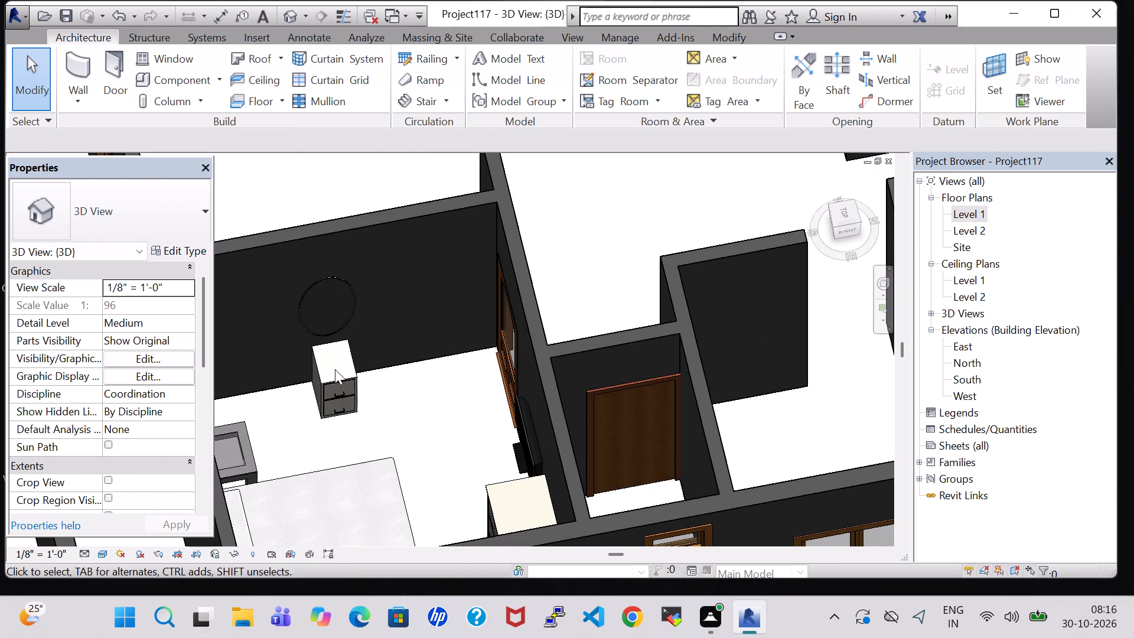
{"action": "middle_click_drag", "start_coordinate": [335, 369], "coordinate": [328, 354]}
{"action": "middle_click_drag", "start_coordinate": [355, 377], "coordinate": [455, 416]}
{"action": "scroll", "coordinate": [573, 313], "scroll_direction": "down", "scroll_amount": 2}
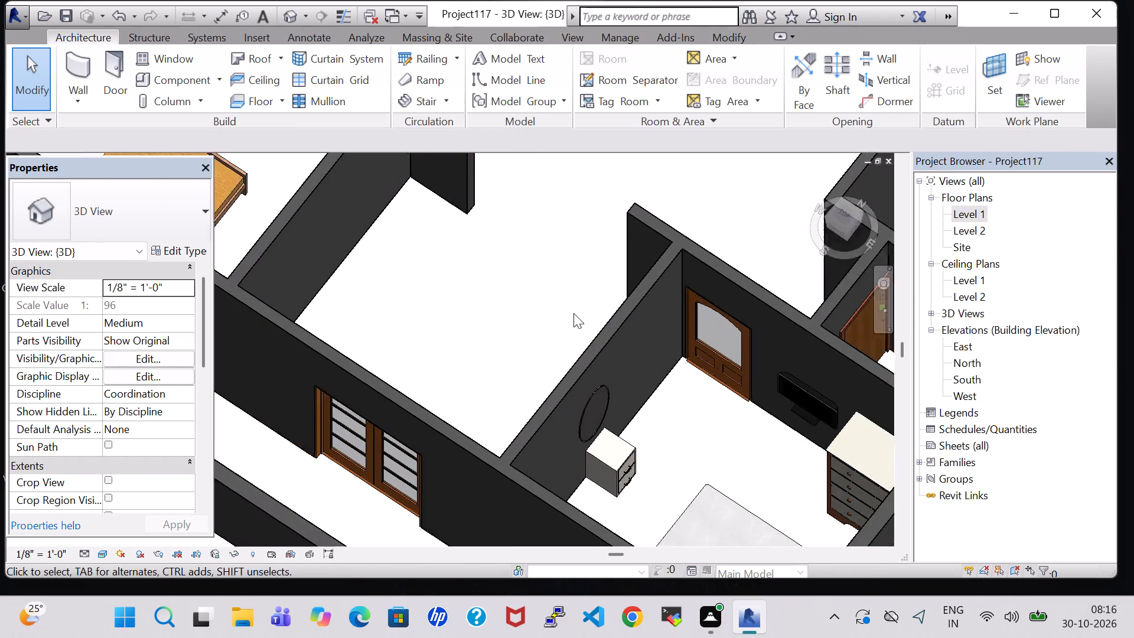
Compare the two south bedrooms in 3D, including their bed finishes, and review the whole furnished house layout.
{"action": "scroll", "coordinate": [573, 313], "scroll_direction": "down", "scroll_amount": 3}
{"action": "middle_click_drag", "start_coordinate": [579, 301], "coordinate": [623, 316], "text": "shift"}
{"action": "middle_click_drag", "start_coordinate": [608, 285], "coordinate": [623, 290], "text": "shift"}
{"action": "middle_click_drag", "start_coordinate": [610, 282], "coordinate": [620, 297]}
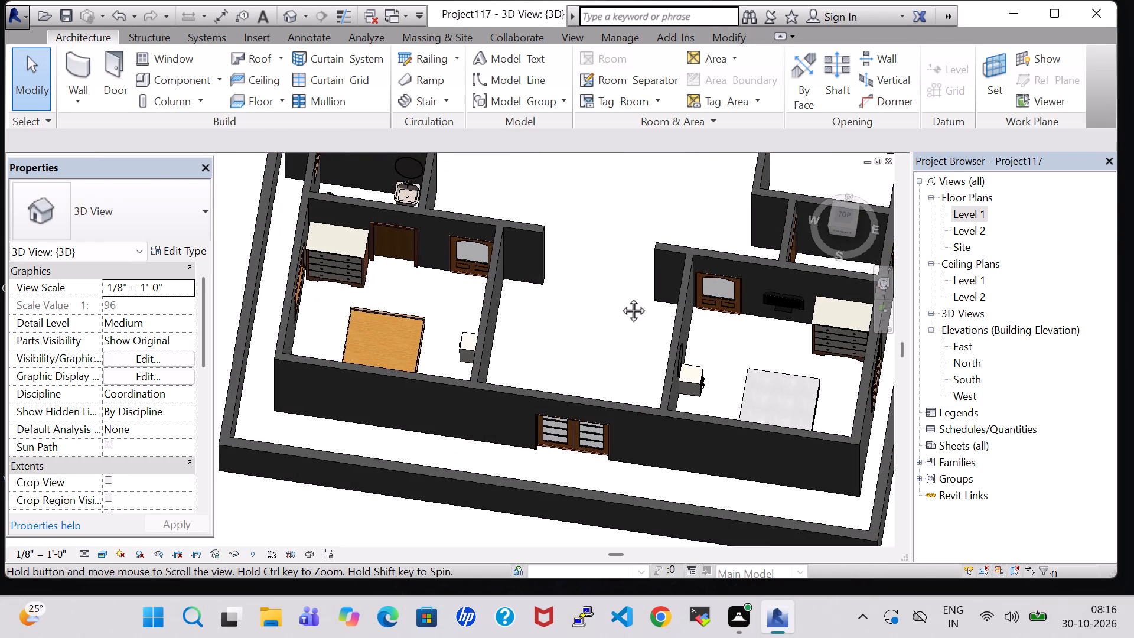
{"action": "middle_click_drag", "start_coordinate": [620, 297], "coordinate": [624, 383]}
{"action": "scroll", "coordinate": [624, 383], "scroll_direction": "down", "scroll_amount": 5}
{"action": "middle_click_drag", "start_coordinate": [608, 346], "coordinate": [617, 347], "text": "shift"}
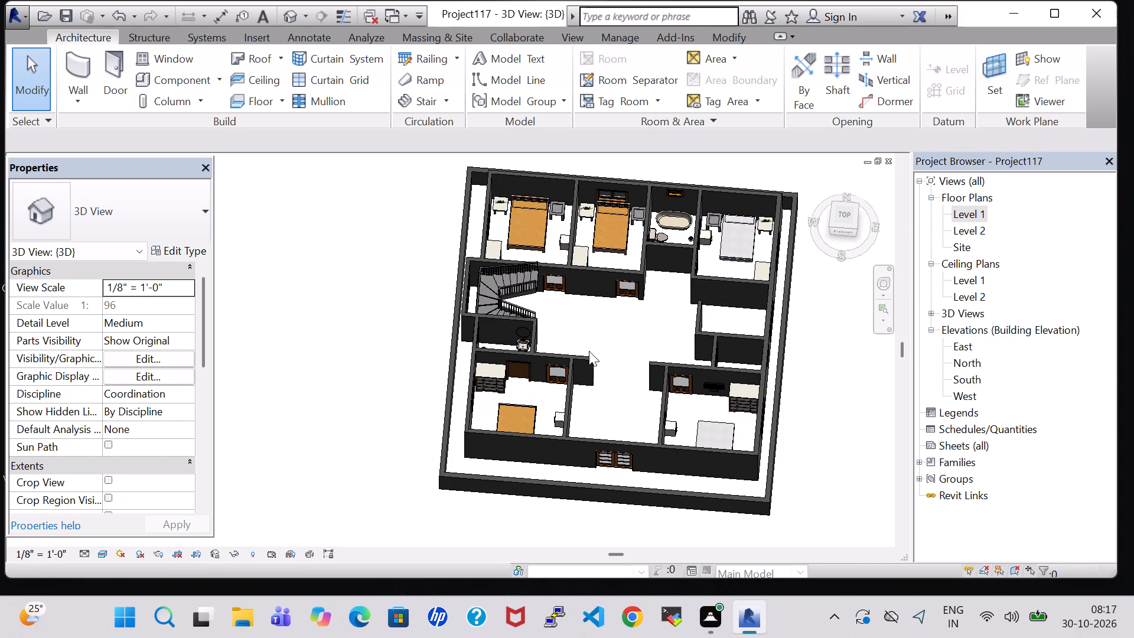
{"action": "left_click", "coordinate": [618, 338]}
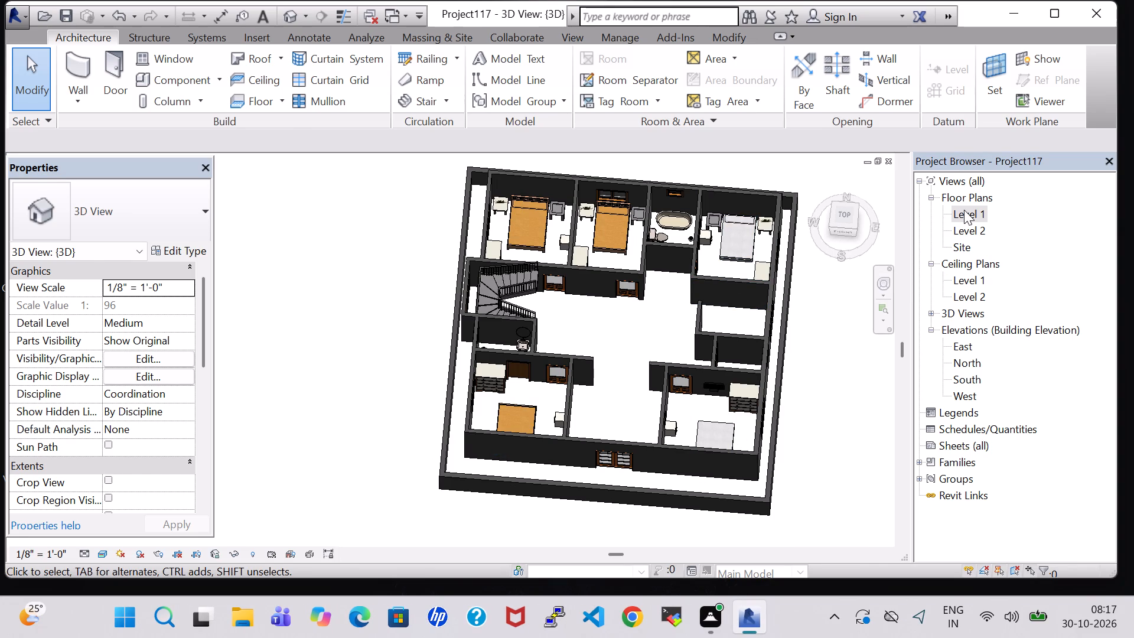
Set the mattress material of the southeast bedroom's Queen 60" x 79" bed type to Plywood, Sheathing, and check it in 3D.
{"action": "double_click", "coordinate": [964, 210]}
{"action": "scroll", "coordinate": [701, 287], "scroll_direction": "down", "scroll_amount": 7}
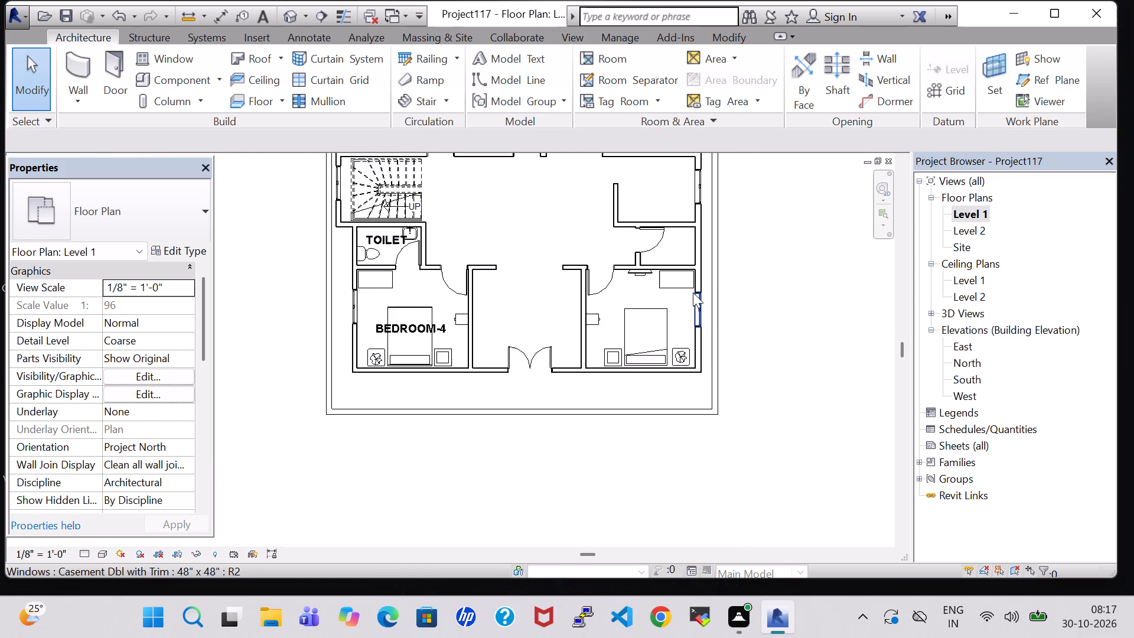
{"action": "left_click", "coordinate": [656, 310]}
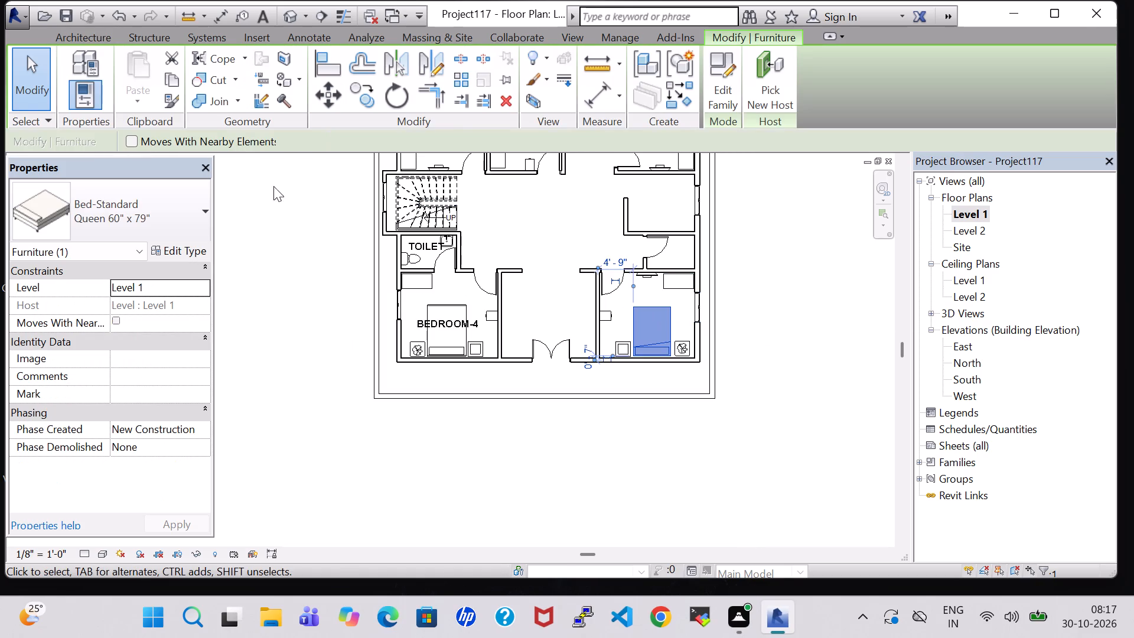
{"action": "left_click", "coordinate": [172, 251]}
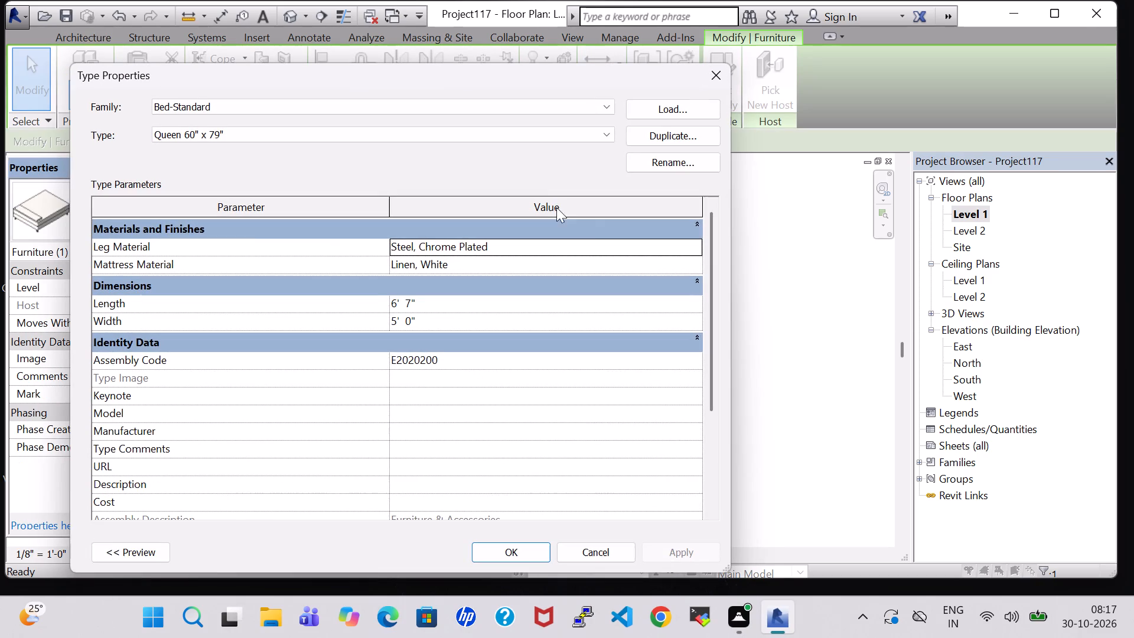
{"action": "left_click", "coordinate": [696, 261]}
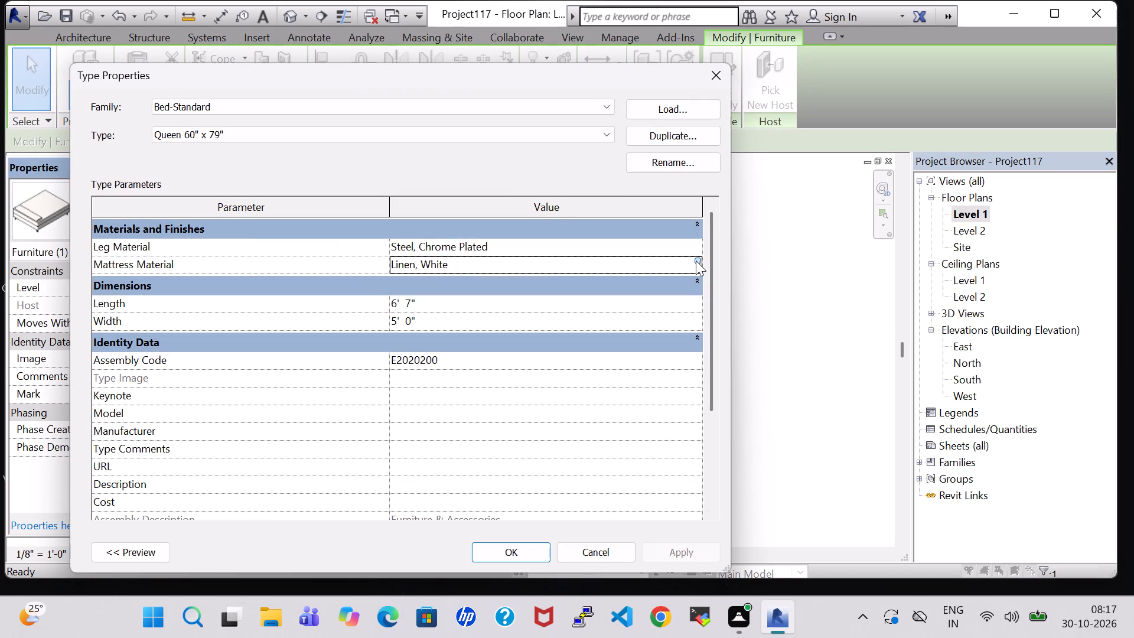
{"action": "scroll", "coordinate": [405, 367], "scroll_direction": "down", "scroll_amount": 2}
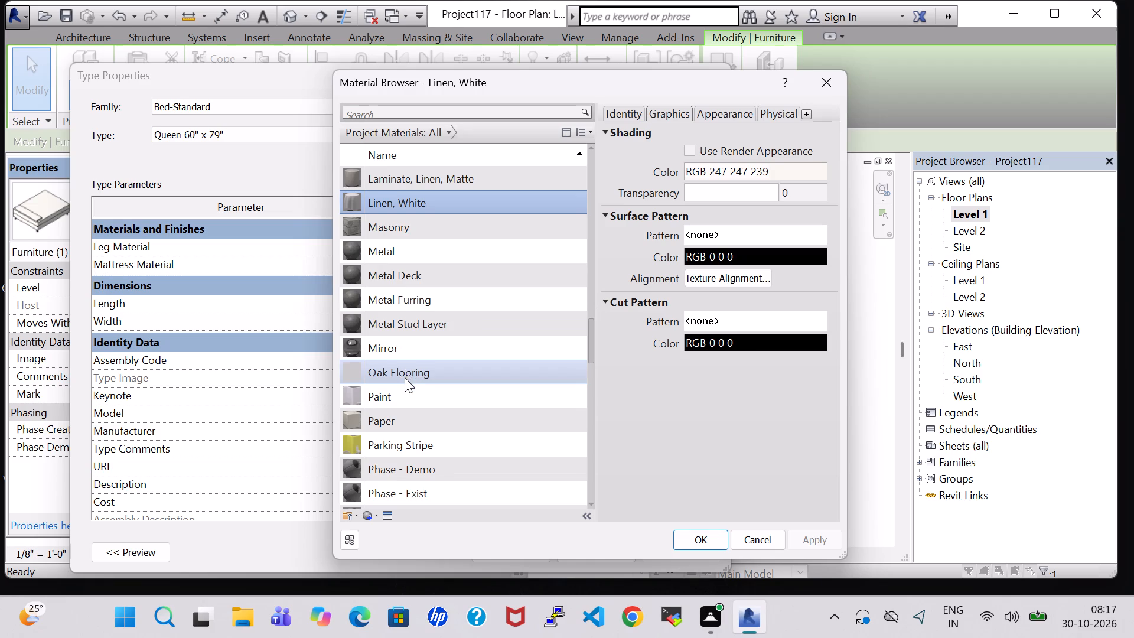
{"action": "scroll", "coordinate": [405, 377], "scroll_direction": "down", "scroll_amount": 1}
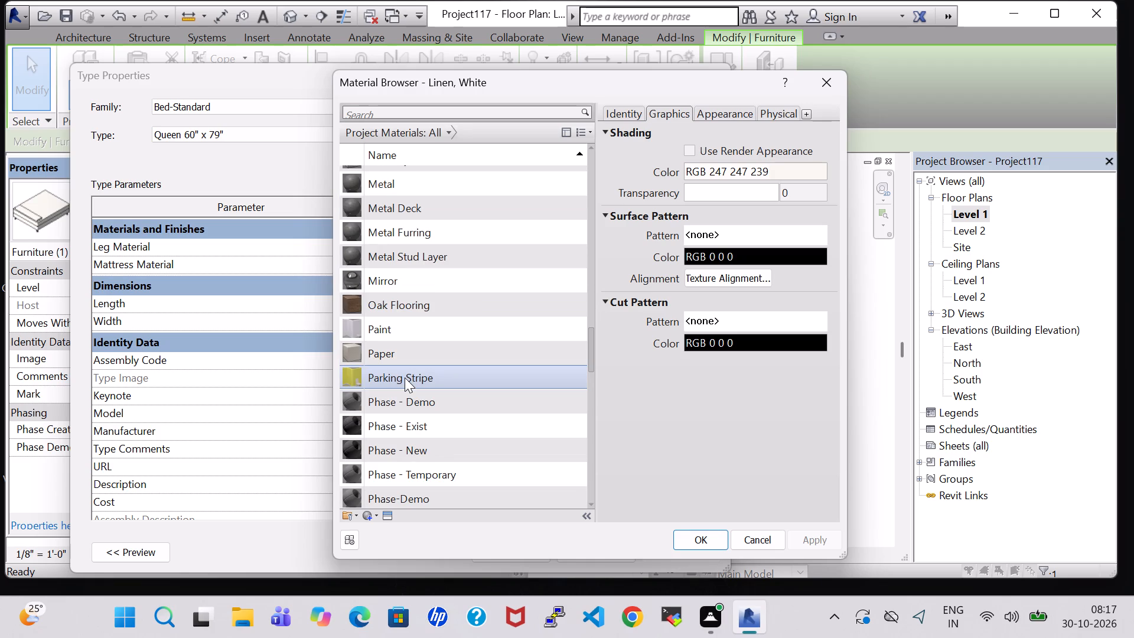
{"action": "scroll", "coordinate": [405, 377], "scroll_direction": "down", "scroll_amount": 3}
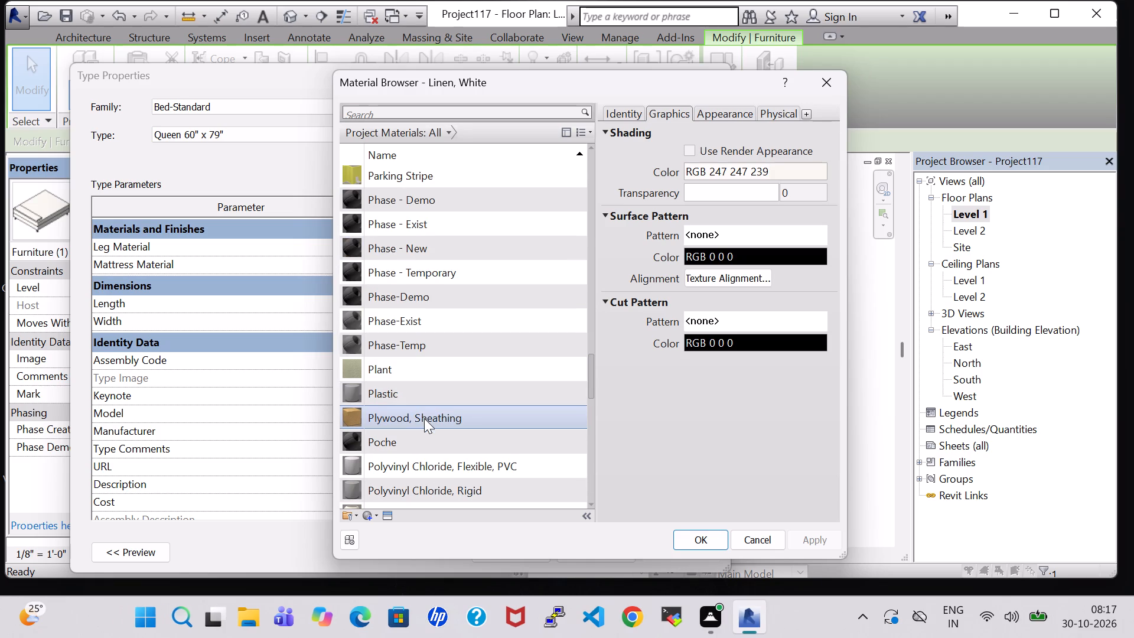
{"action": "left_click", "coordinate": [424, 418]}
{"action": "left_click", "coordinate": [686, 542]}
{"action": "left_click", "coordinate": [522, 548]}
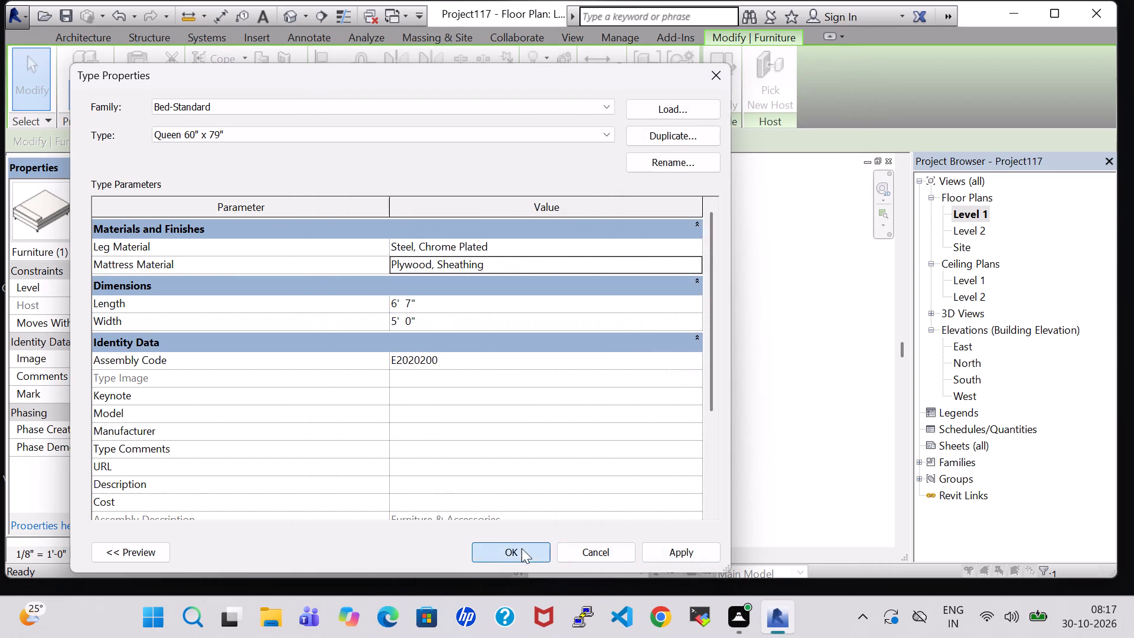
{"action": "left_click", "coordinate": [292, 9]}
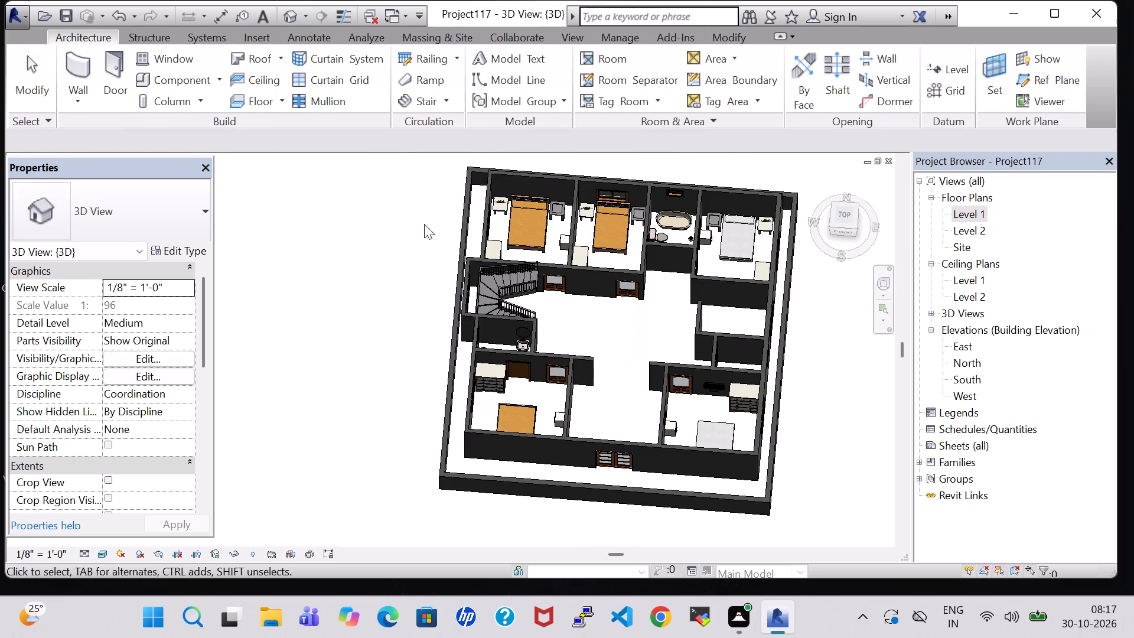
Place a tagged room in the southeast bedroom on the Level 1 plan and name it BEDROOM-5.
{"action": "double_click", "coordinate": [962, 213]}
{"action": "scroll", "coordinate": [758, 311], "scroll_direction": "down", "scroll_amount": 3}
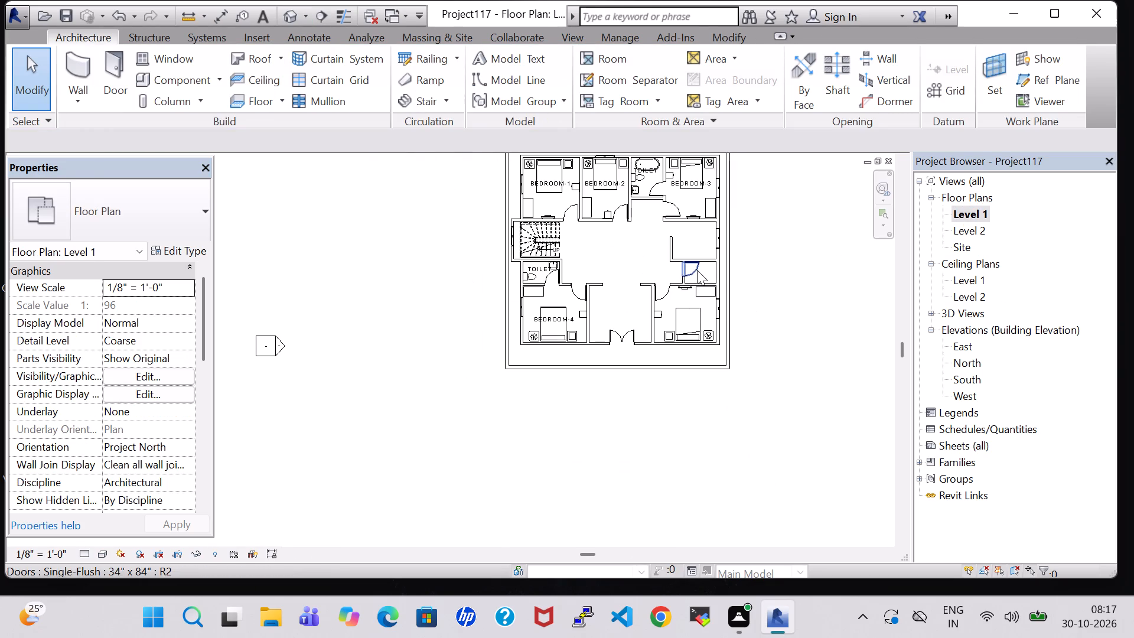
{"action": "scroll", "coordinate": [665, 262], "scroll_direction": "up", "scroll_amount": 2}
{"action": "left_click", "coordinate": [618, 58]}
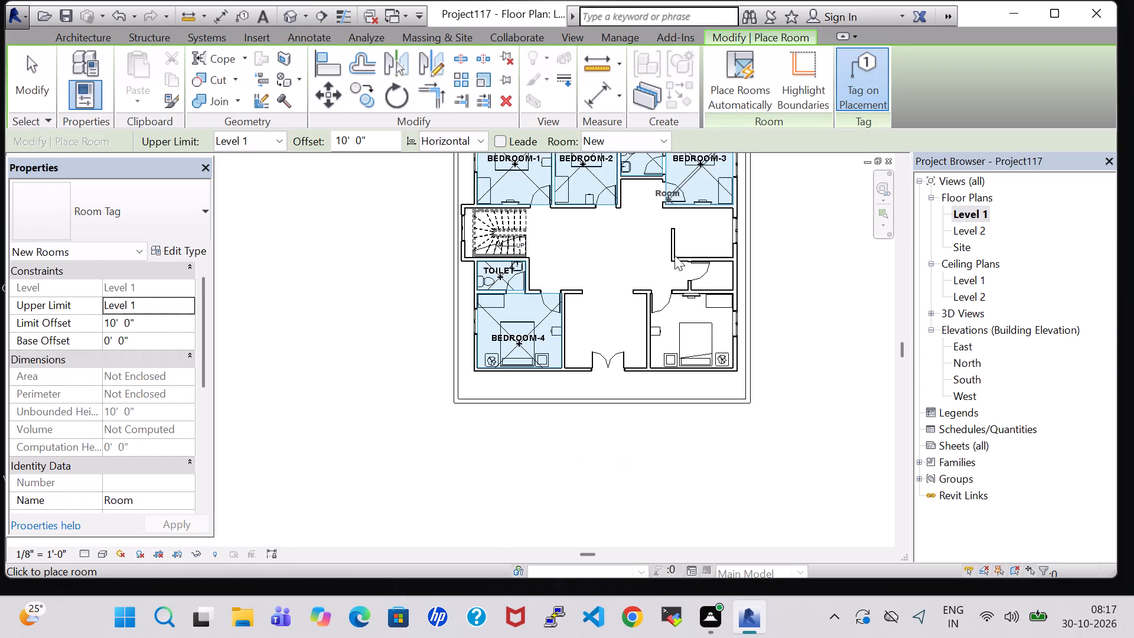
{"action": "left_click", "coordinate": [693, 335]}
{"action": "key", "text": "Escape"}
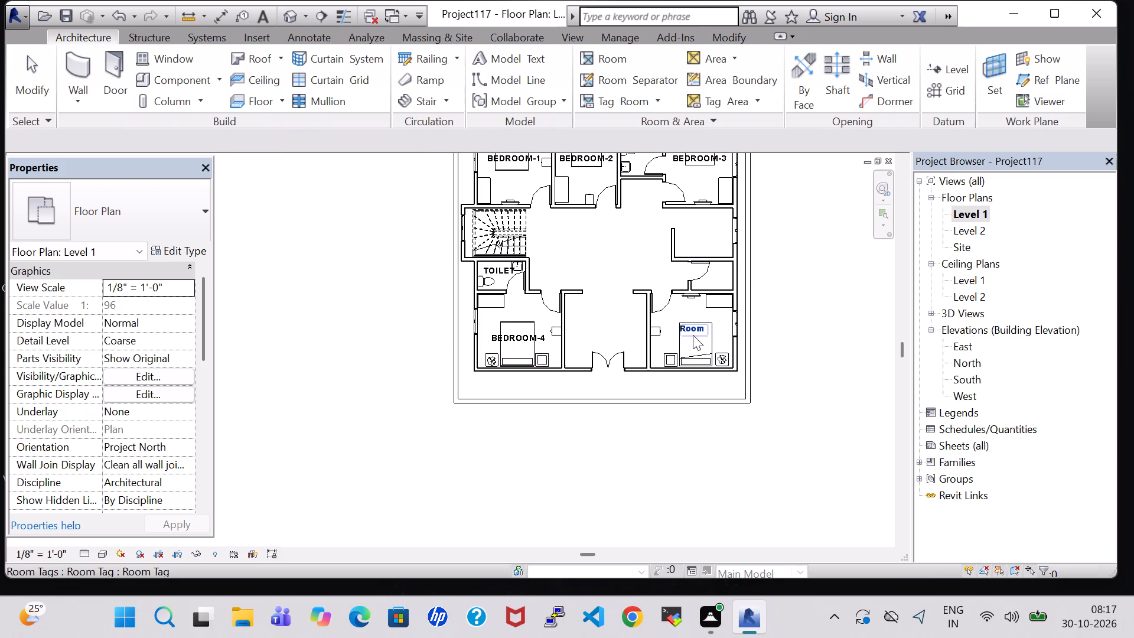
{"action": "key", "text": "Escape"}
{"action": "double_click", "coordinate": [693, 329]}
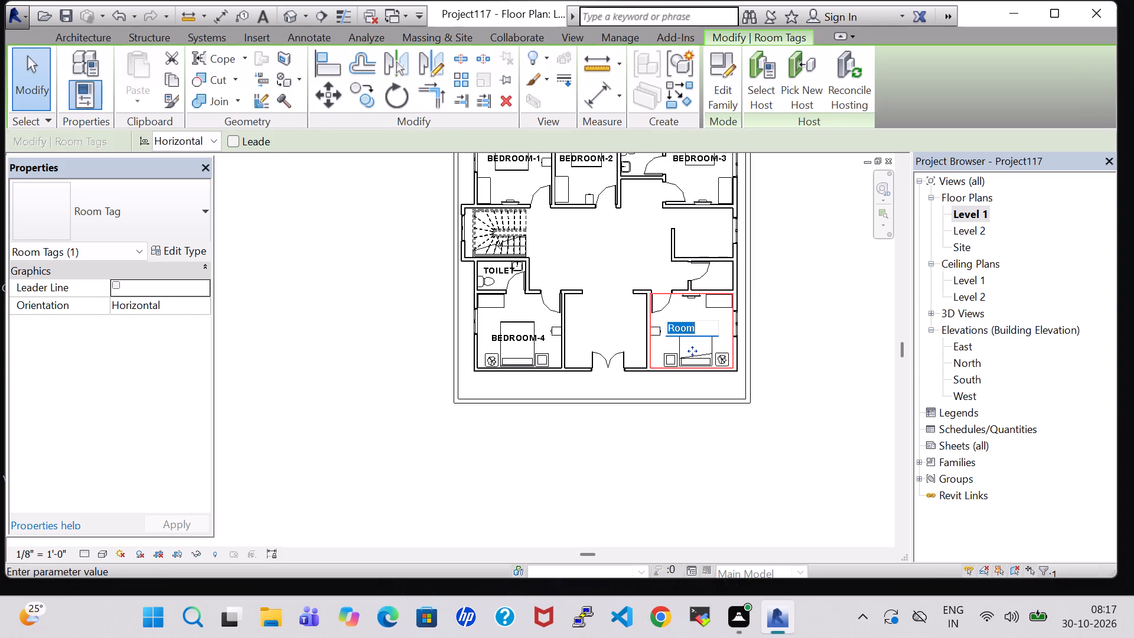
{"action": "key", "text": "BackSpace"}
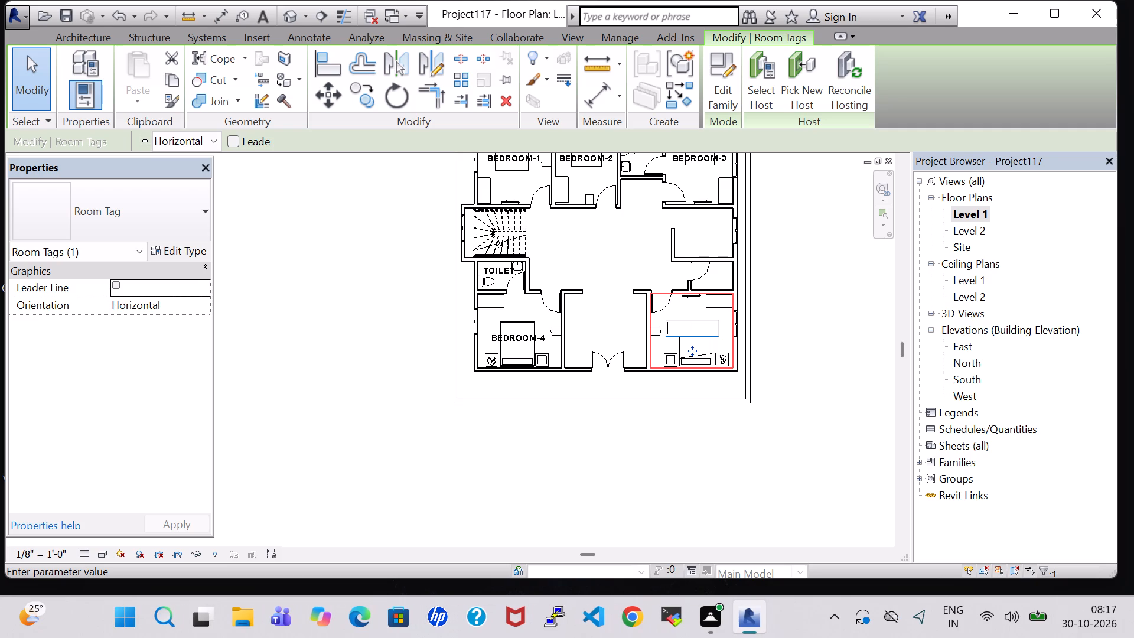
{"action": "type", "text": "BEDROOM-5"}
{"action": "key", "text": "Return"}
Review the Level 1 plan from the south bedrooms to the north bedrooms, checking room labels and the spaces still unfurnished.
{"action": "scroll", "coordinate": [693, 329], "scroll_direction": "up", "scroll_amount": 1}
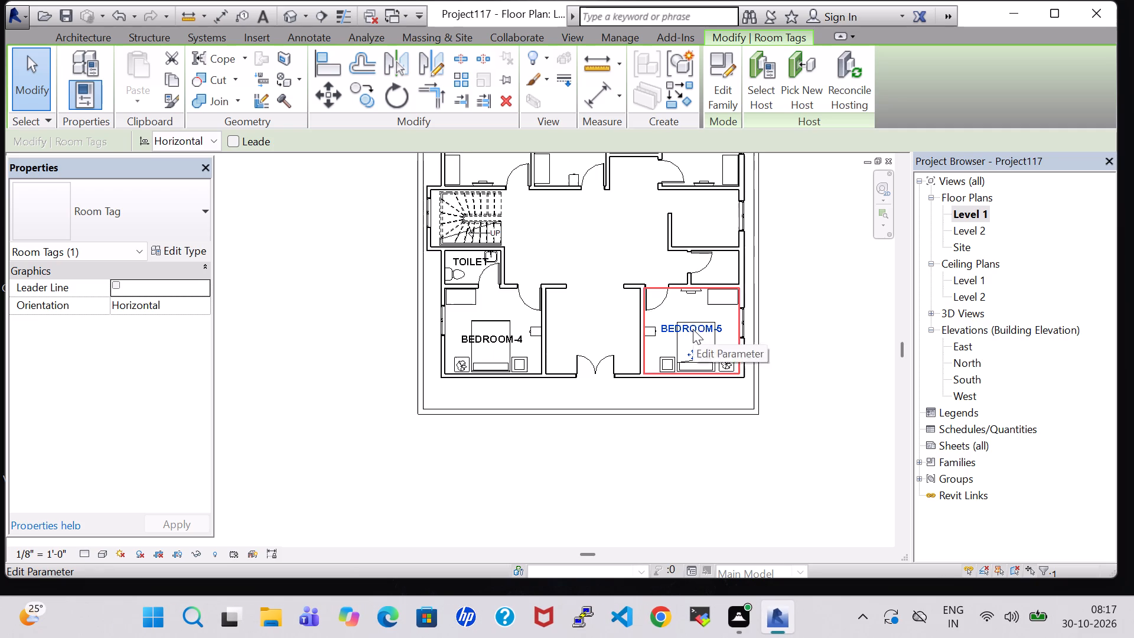
{"action": "scroll", "coordinate": [608, 248], "scroll_direction": "up", "scroll_amount": 6}
{"action": "middle_click_drag", "start_coordinate": [608, 248], "coordinate": [609, 259]}
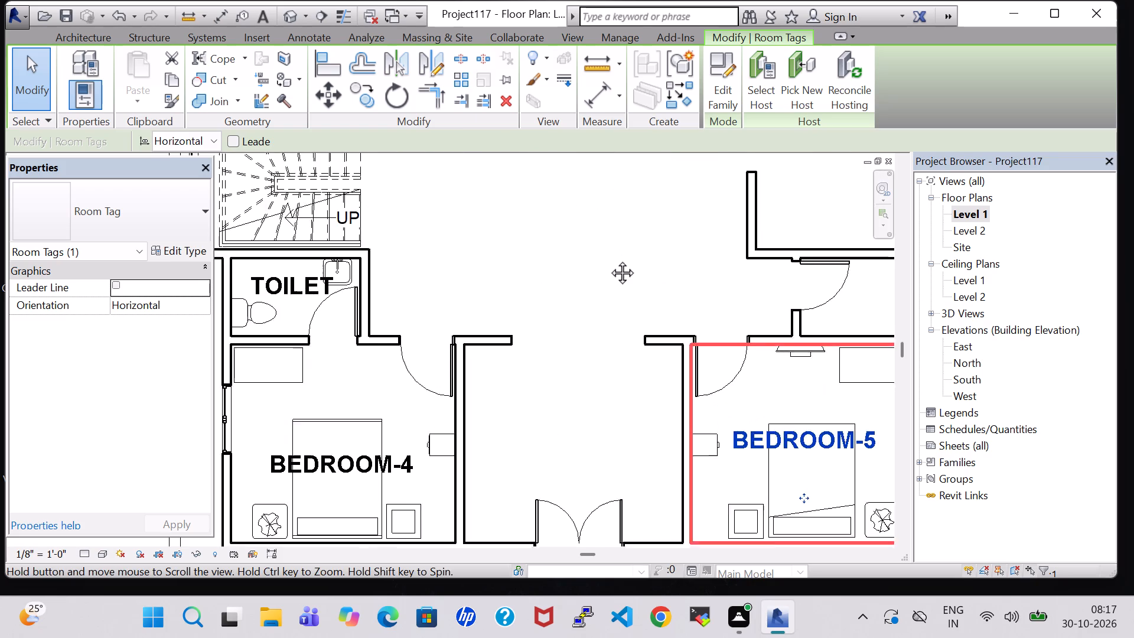
{"action": "middle_click_drag", "start_coordinate": [609, 259], "coordinate": [625, 363]}
{"action": "scroll", "coordinate": [625, 363], "scroll_direction": "down", "scroll_amount": 5}
{"action": "middle_click_drag", "start_coordinate": [625, 363], "coordinate": [643, 395]}
{"action": "scroll", "coordinate": [643, 389], "scroll_direction": "down", "scroll_amount": 1}
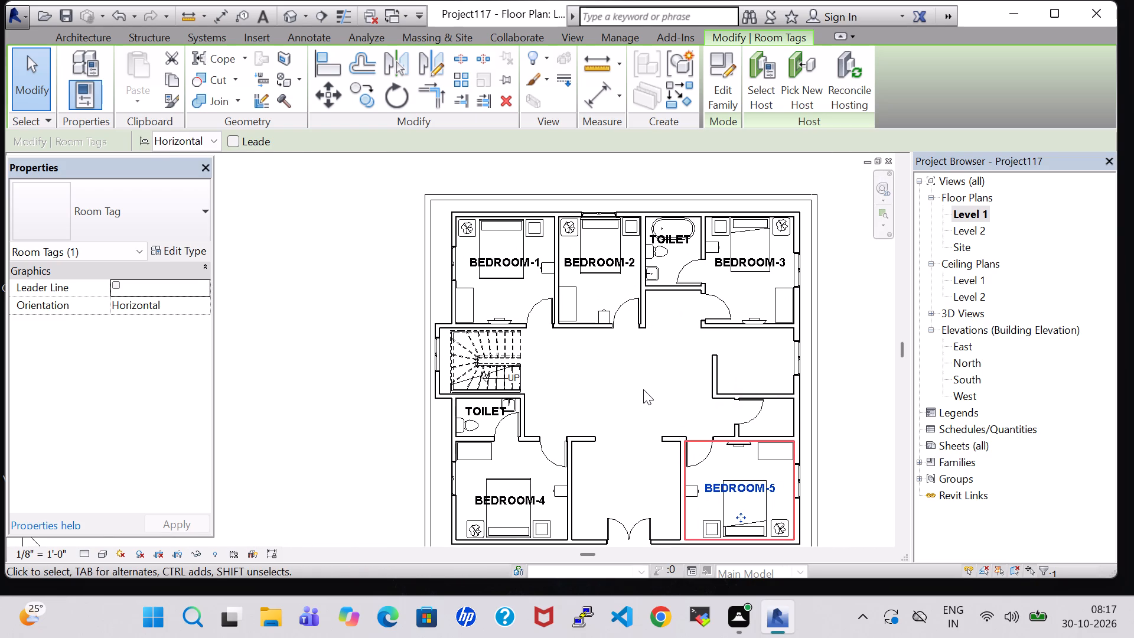
{"action": "scroll", "coordinate": [700, 424], "scroll_direction": "up", "scroll_amount": 5}
{"action": "scroll", "coordinate": [629, 378], "scroll_direction": "down", "scroll_amount": 2}
{"action": "middle_click_drag", "start_coordinate": [629, 378], "coordinate": [608, 287]}
{"action": "middle_click", "coordinate": [607, 285]}
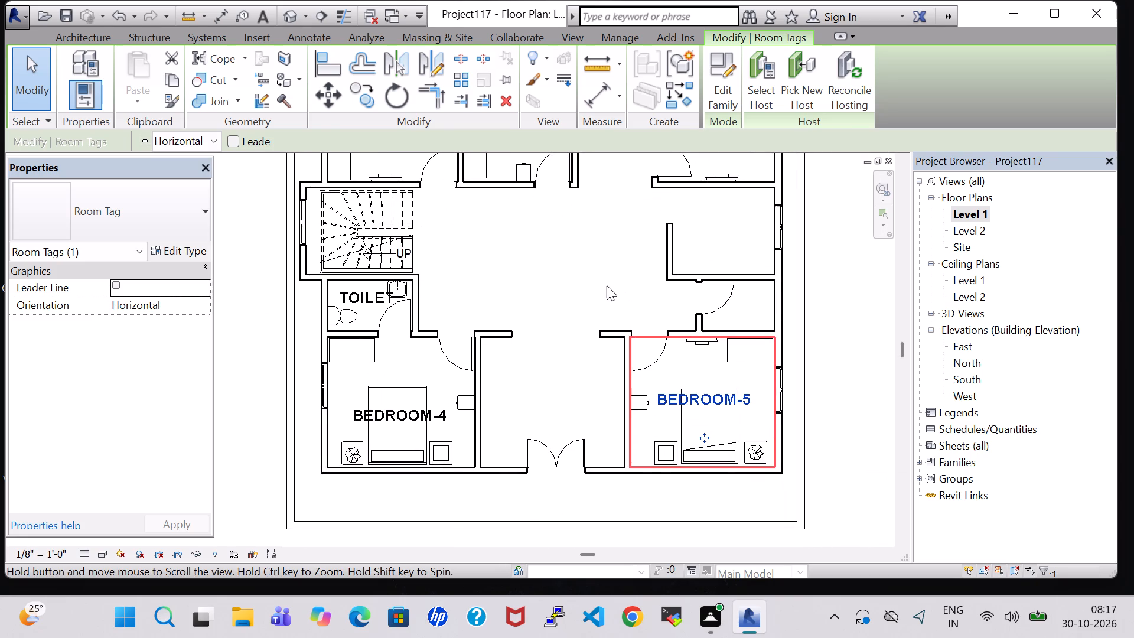
{"action": "middle_click_drag", "start_coordinate": [581, 262], "coordinate": [660, 419]}
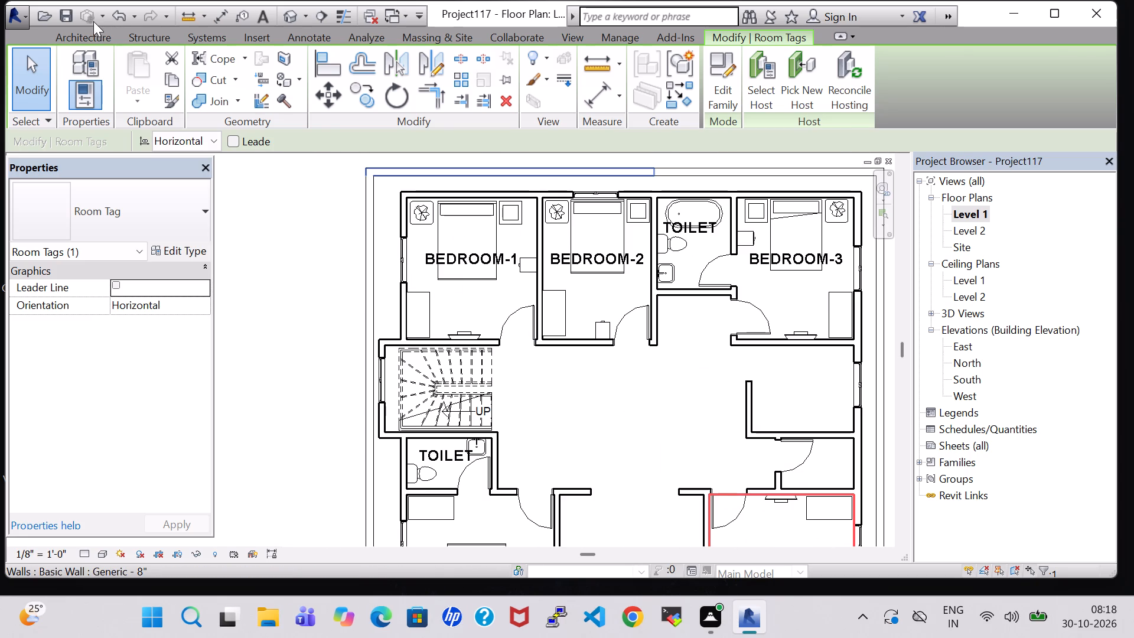
Load the Table-Rectangular family from the furniture Tables library and place a 72" x 30" table at the TV on BEDROOM-1's south wall.
{"action": "left_click", "coordinate": [91, 32]}
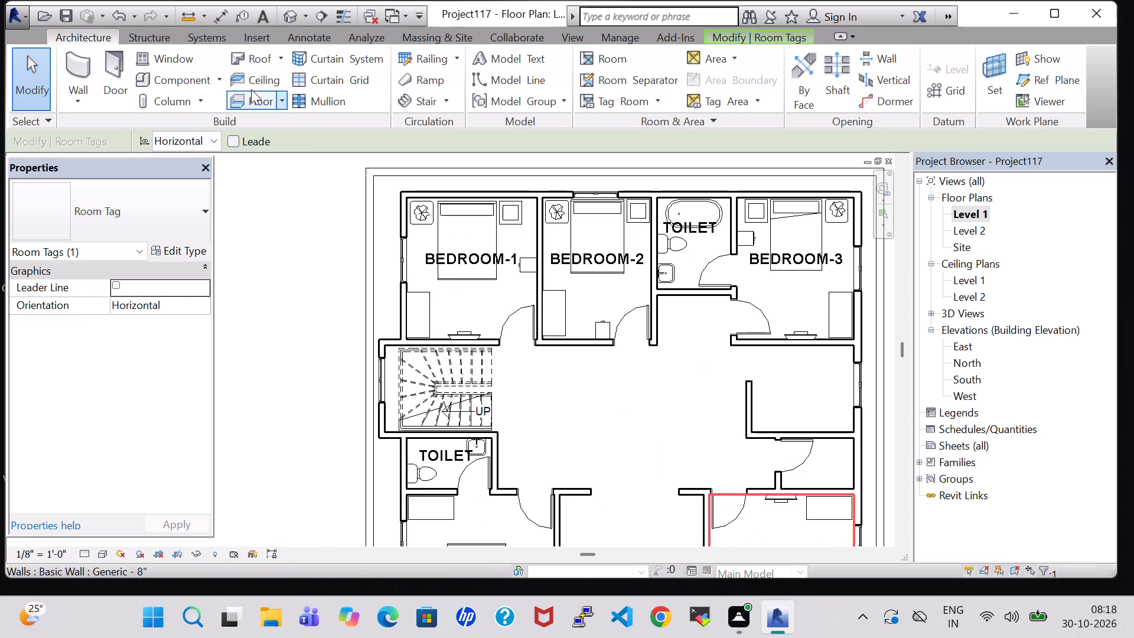
{"action": "left_click", "coordinate": [181, 86]}
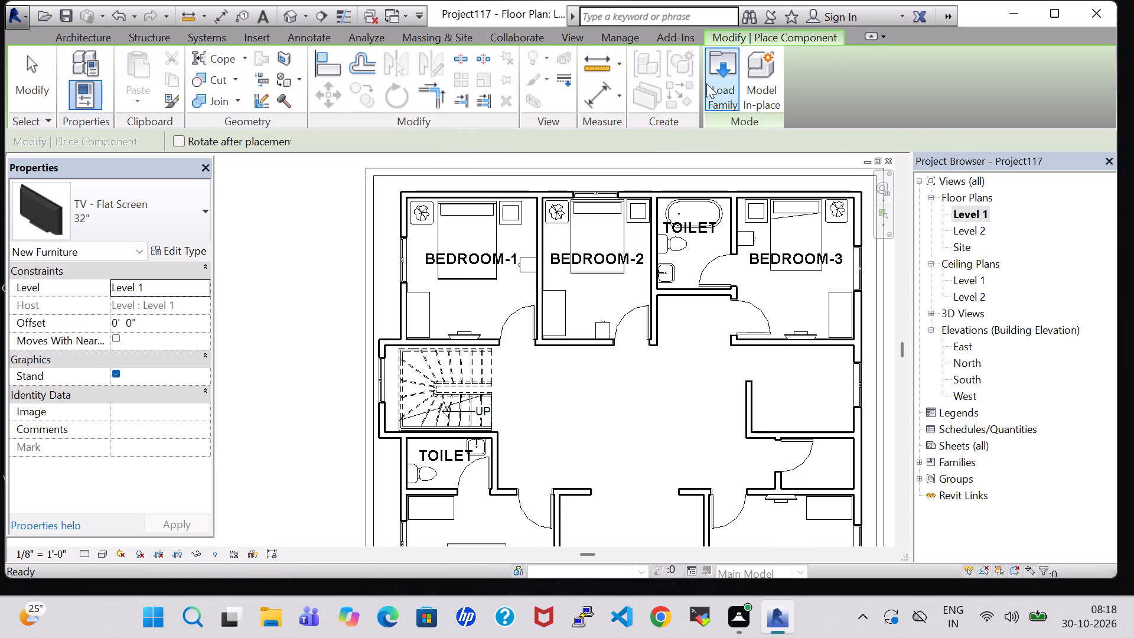
{"action": "left_click", "coordinate": [709, 83]}
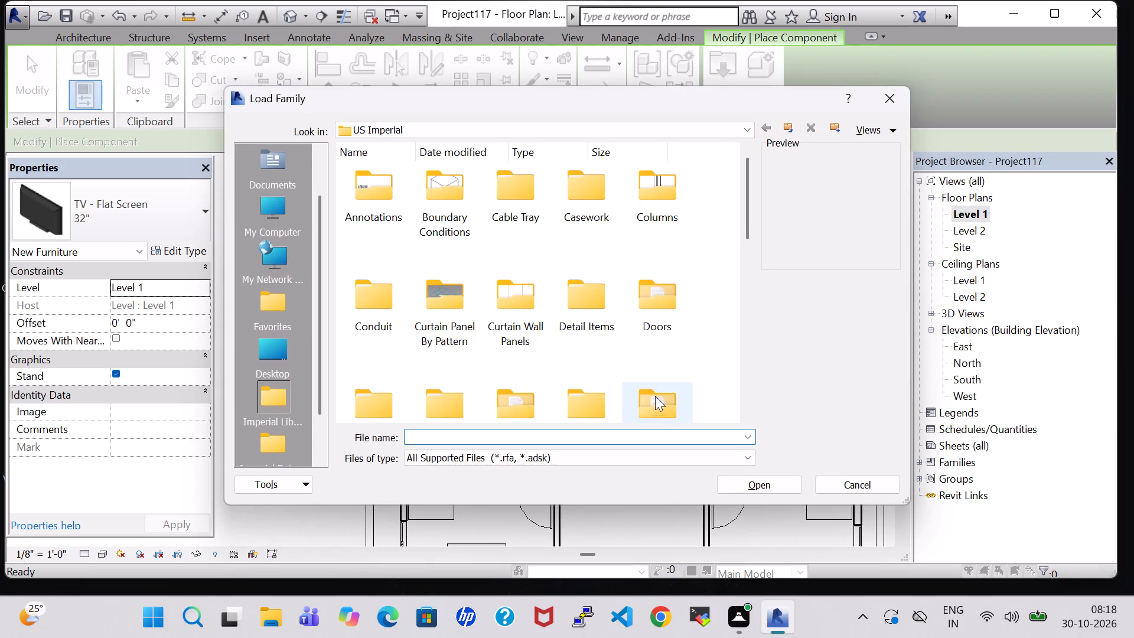
{"action": "double_click", "coordinate": [656, 398]}
{"action": "double_click", "coordinate": [609, 197]}
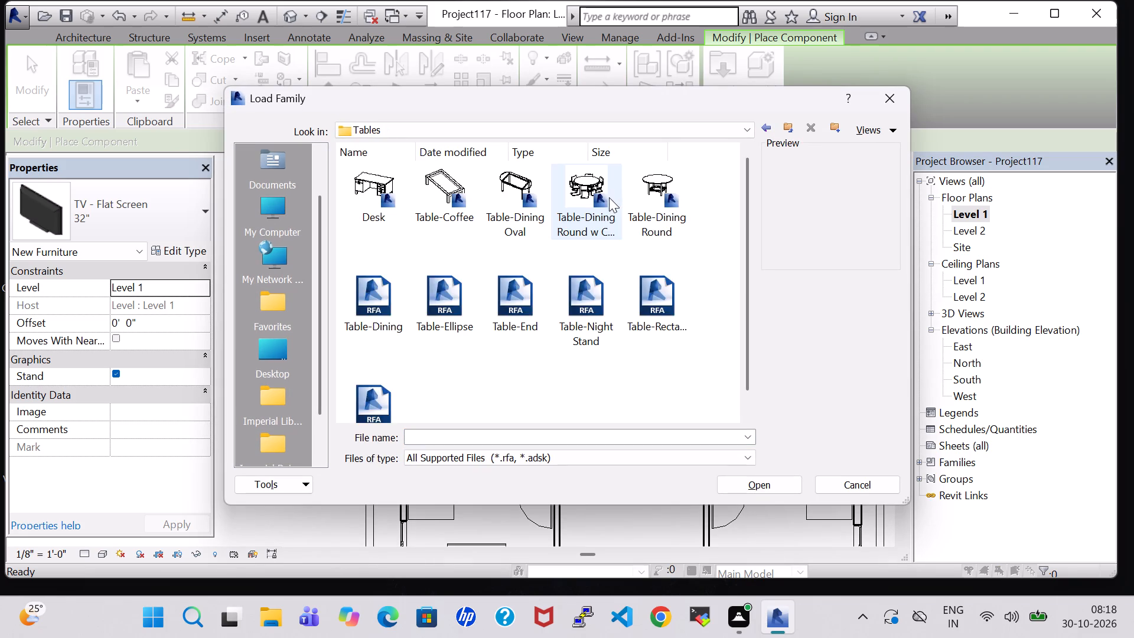
{"action": "left_click", "coordinate": [649, 291]}
{"action": "left_click", "coordinate": [746, 489]}
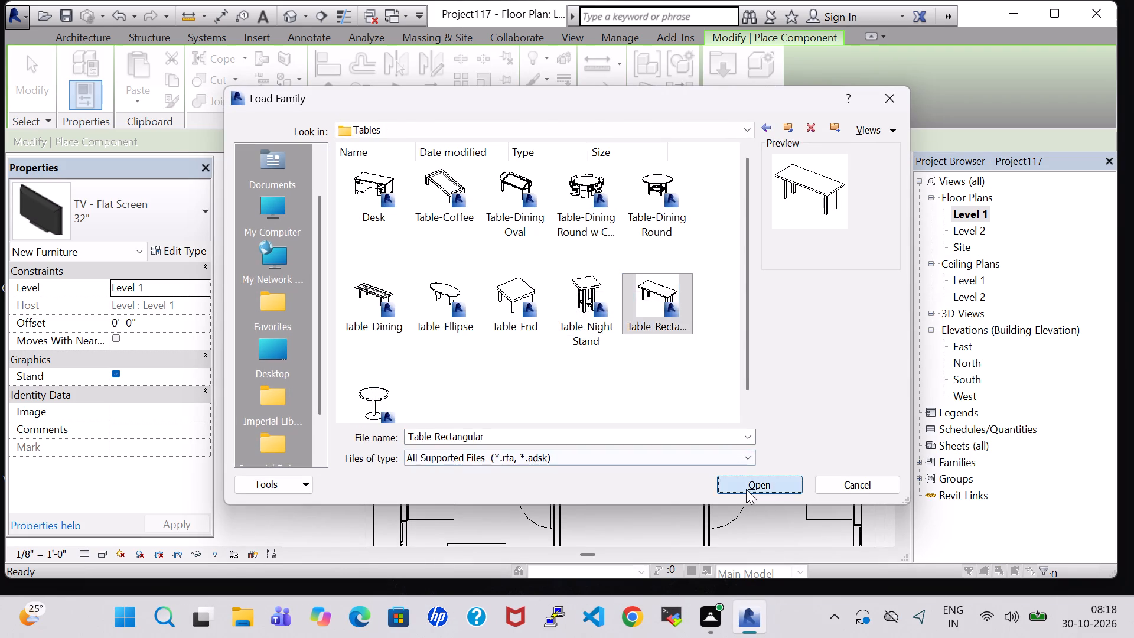
{"action": "scroll", "coordinate": [491, 334], "scroll_direction": "up", "scroll_amount": 7}
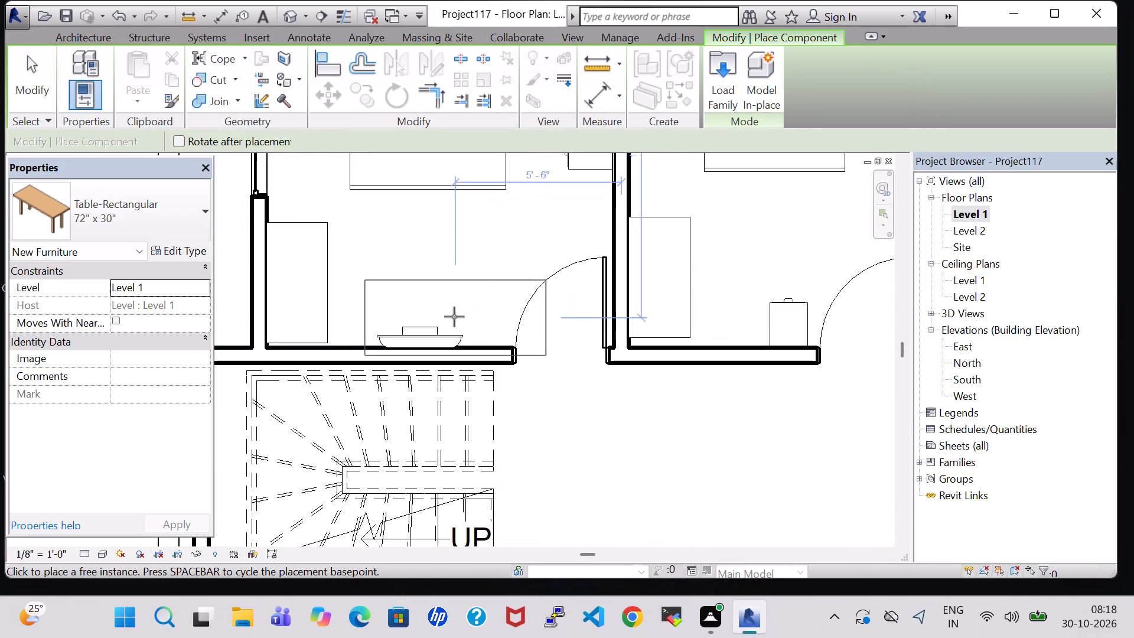
{"action": "left_click", "coordinate": [417, 311]}
{"action": "key", "text": "Escape"}
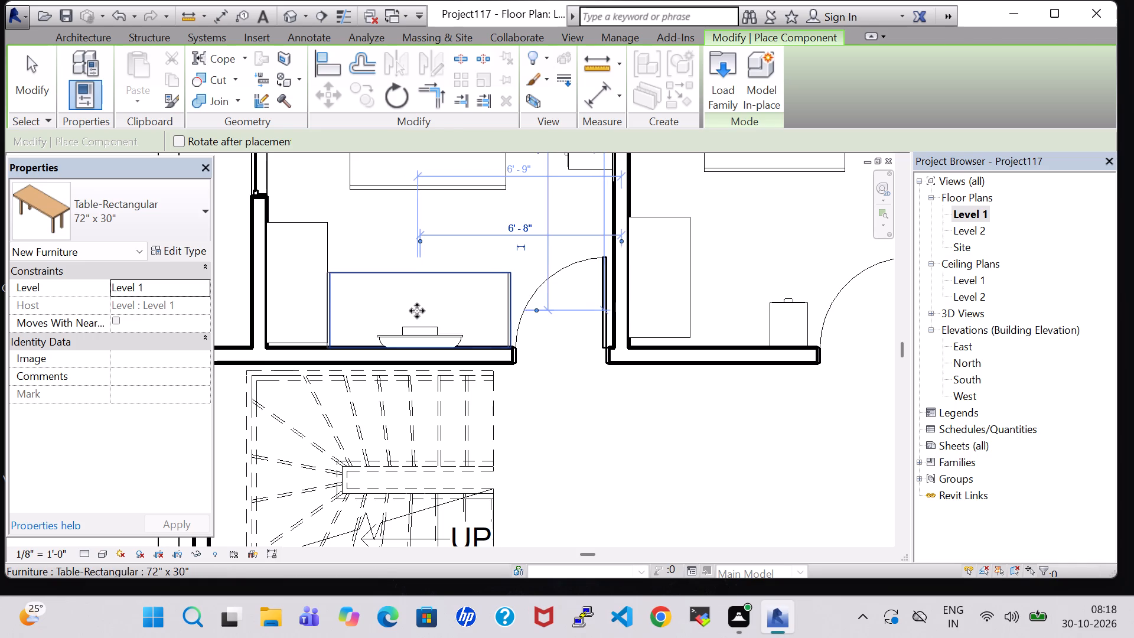
{"action": "key", "text": "Escape"}
{"action": "key", "text": "Escape"}
Edit the BEDROOM-1 table's 72" x 30" type, setting its length to 4' 0" and height to 2' 2".
{"action": "left_click", "coordinate": [416, 271]}
{"action": "left_click", "coordinate": [186, 254]}
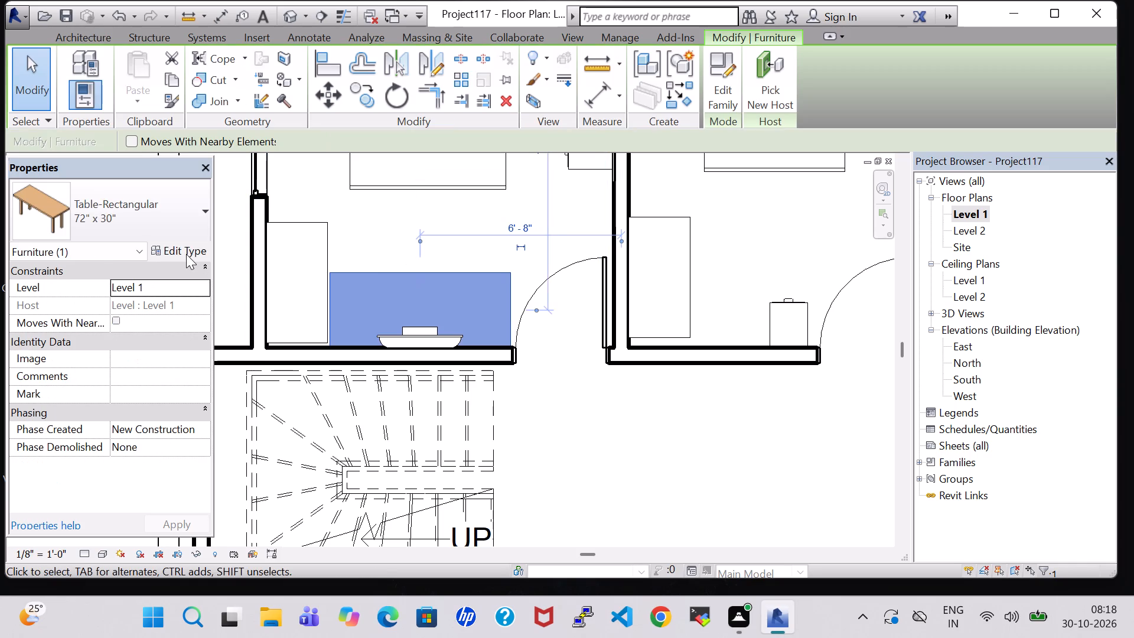
{"action": "double_click", "coordinate": [396, 320]}
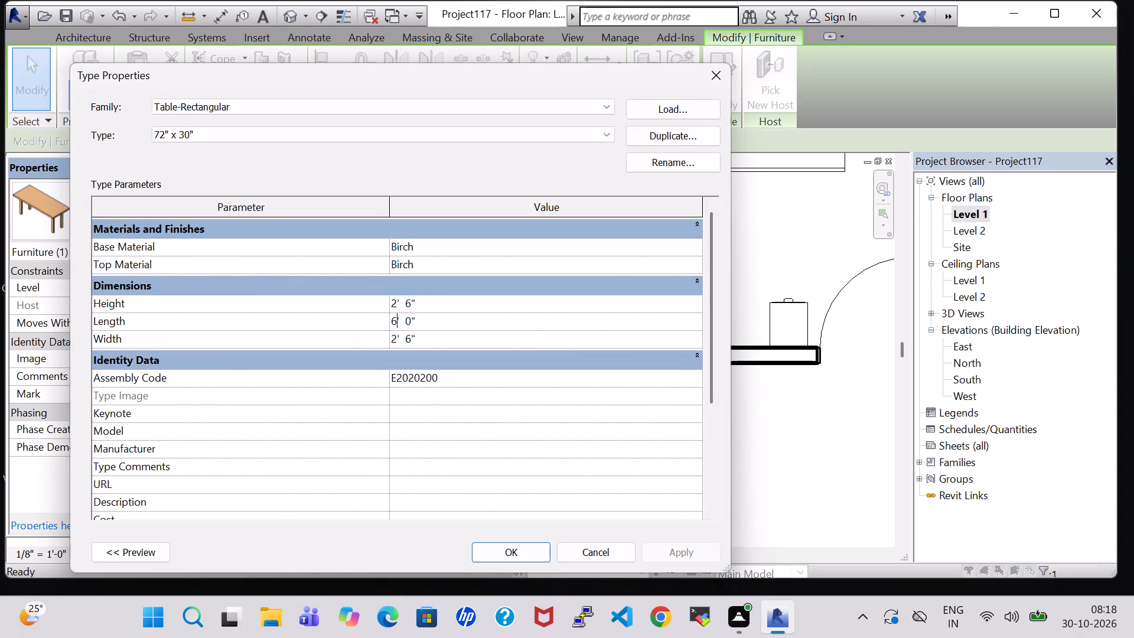
{"action": "key", "text": "BackSpace"}
{"action": "key", "text": "4"}
{"action": "key", "text": "Return"}
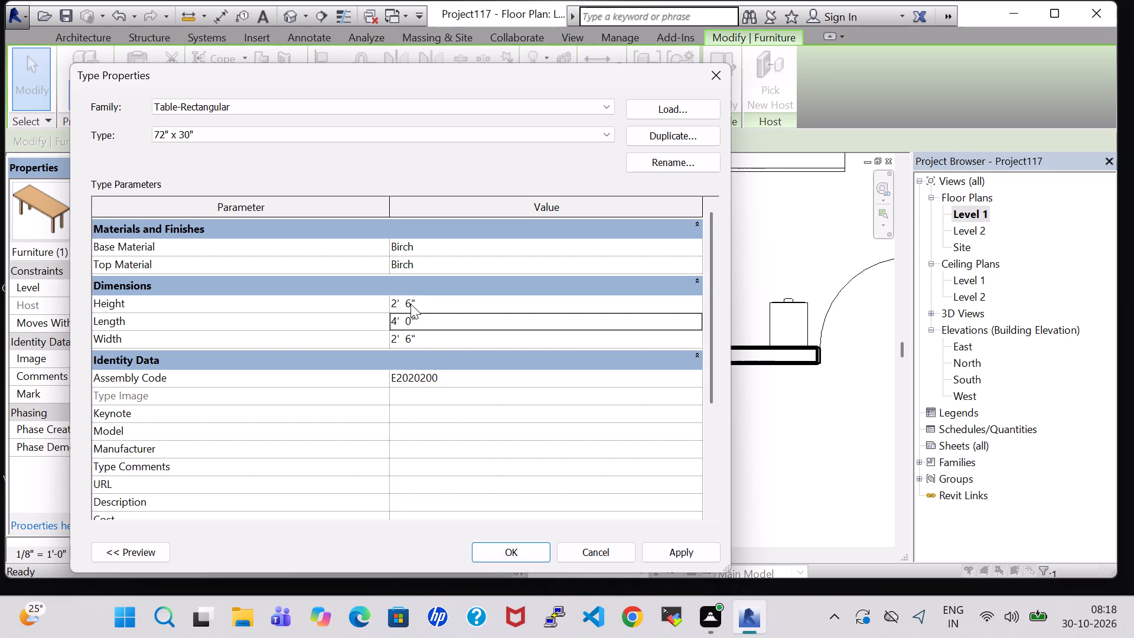
{"action": "double_click", "coordinate": [410, 304]}
{"action": "key", "text": "BackSpace"}
{"action": "key", "text": "2"}
{"action": "left_click", "coordinate": [510, 546]}
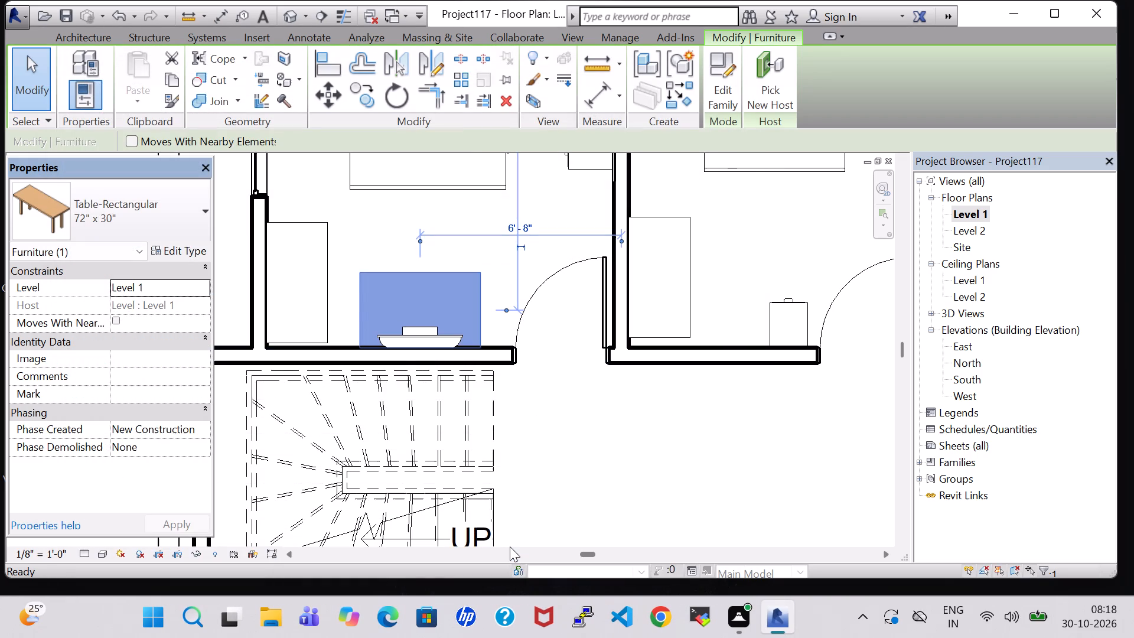
{"action": "key", "text": "Escape"}
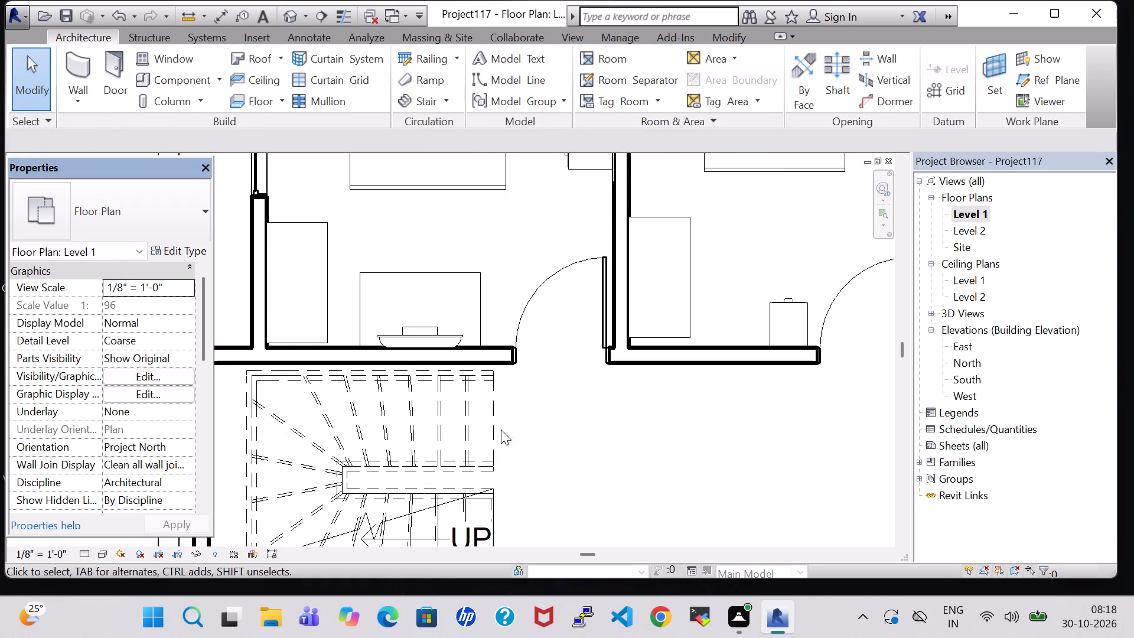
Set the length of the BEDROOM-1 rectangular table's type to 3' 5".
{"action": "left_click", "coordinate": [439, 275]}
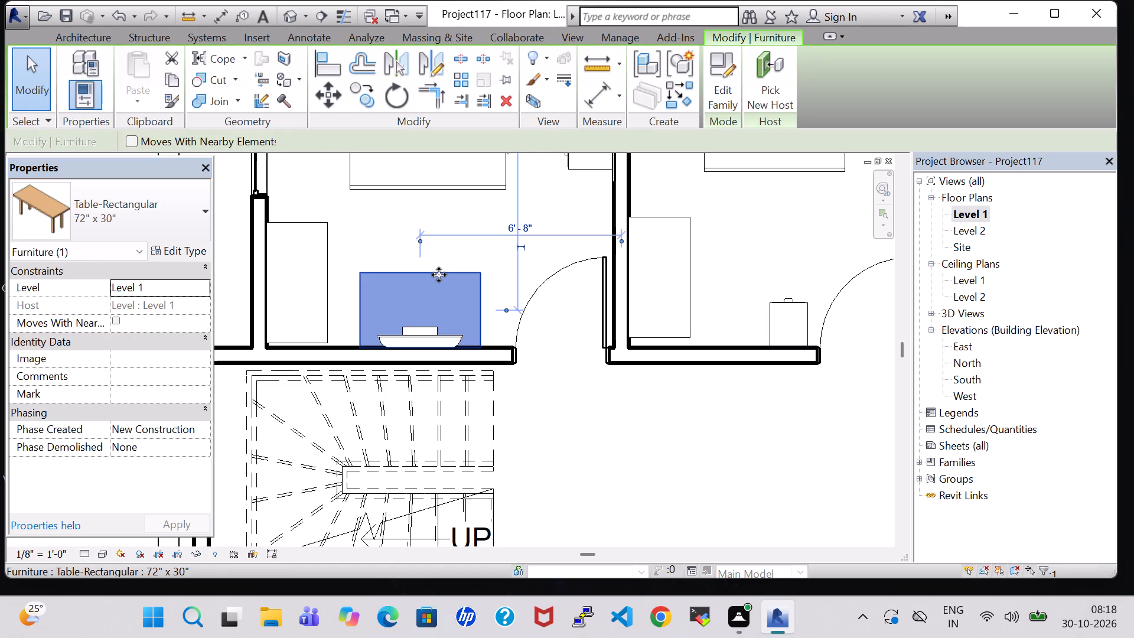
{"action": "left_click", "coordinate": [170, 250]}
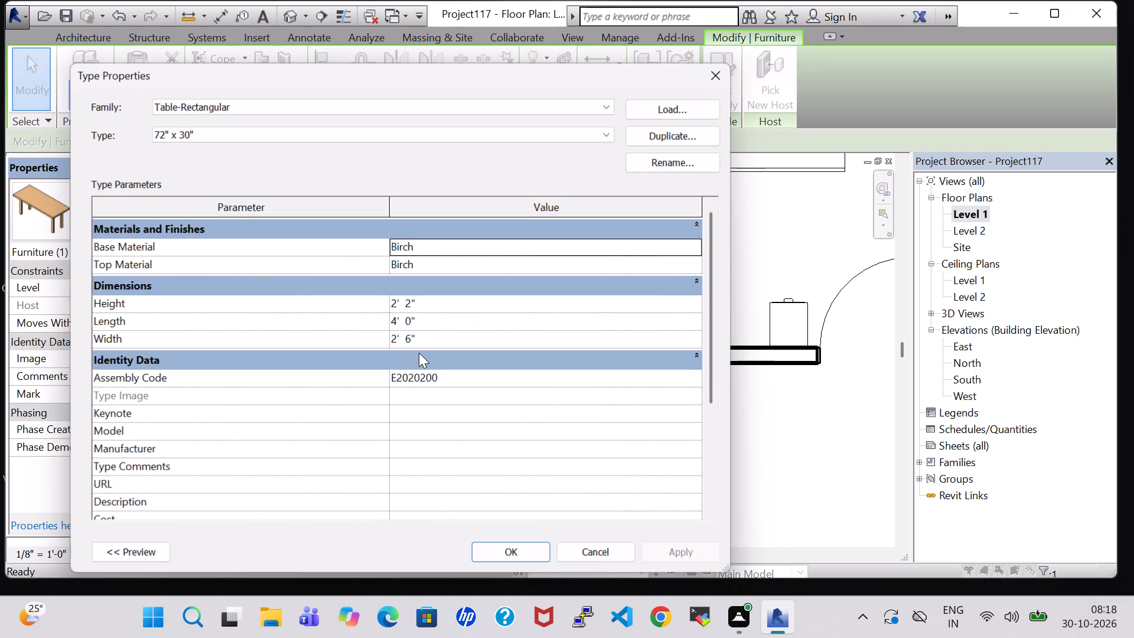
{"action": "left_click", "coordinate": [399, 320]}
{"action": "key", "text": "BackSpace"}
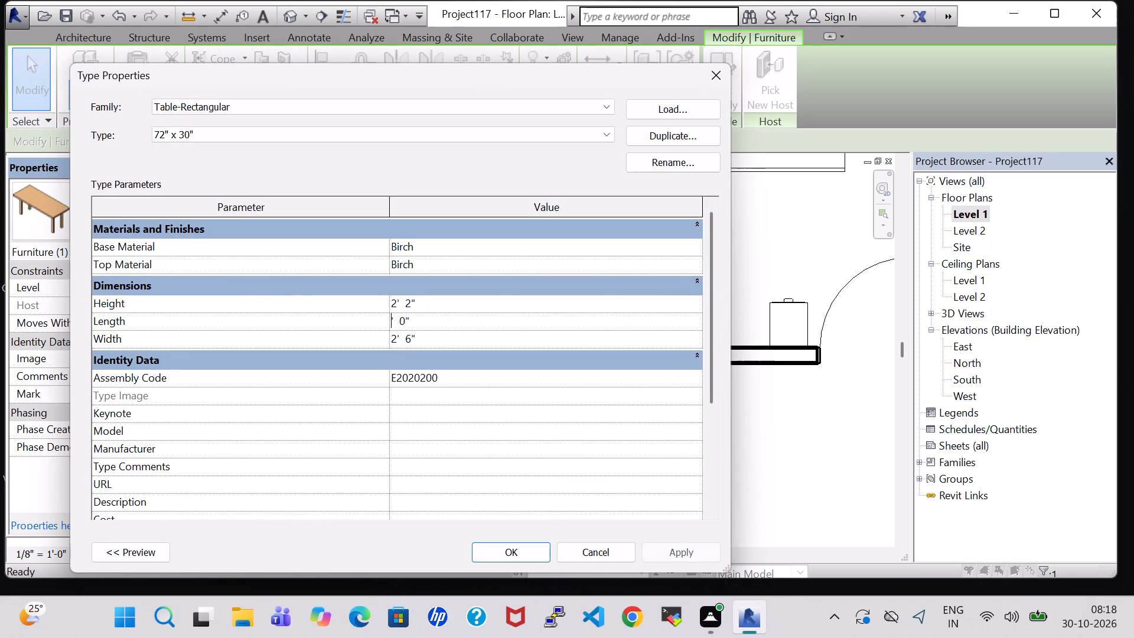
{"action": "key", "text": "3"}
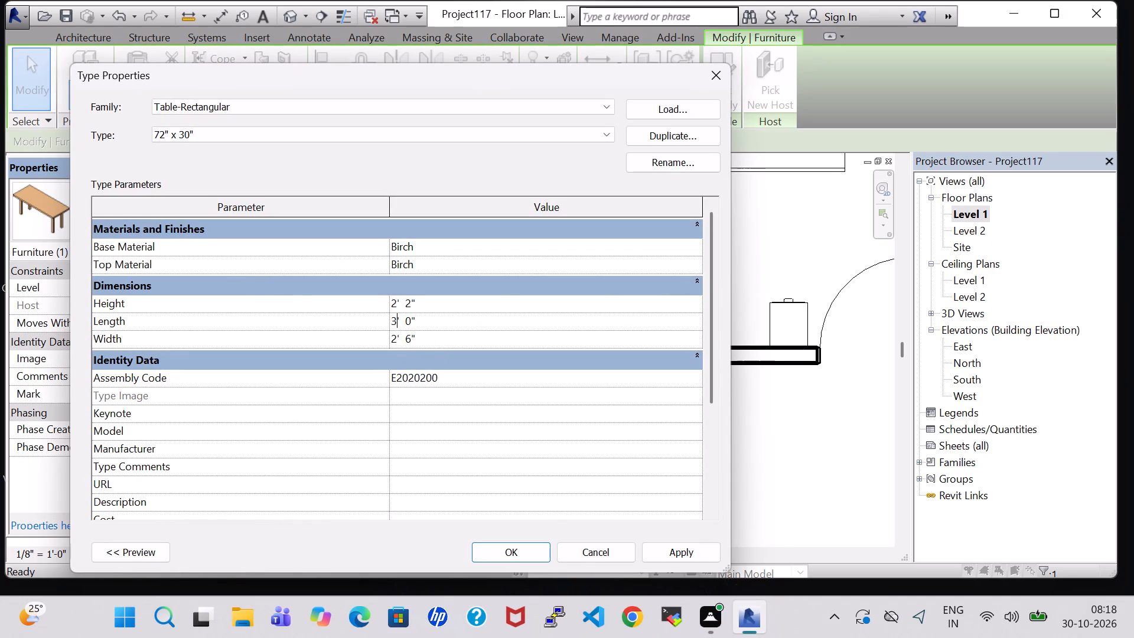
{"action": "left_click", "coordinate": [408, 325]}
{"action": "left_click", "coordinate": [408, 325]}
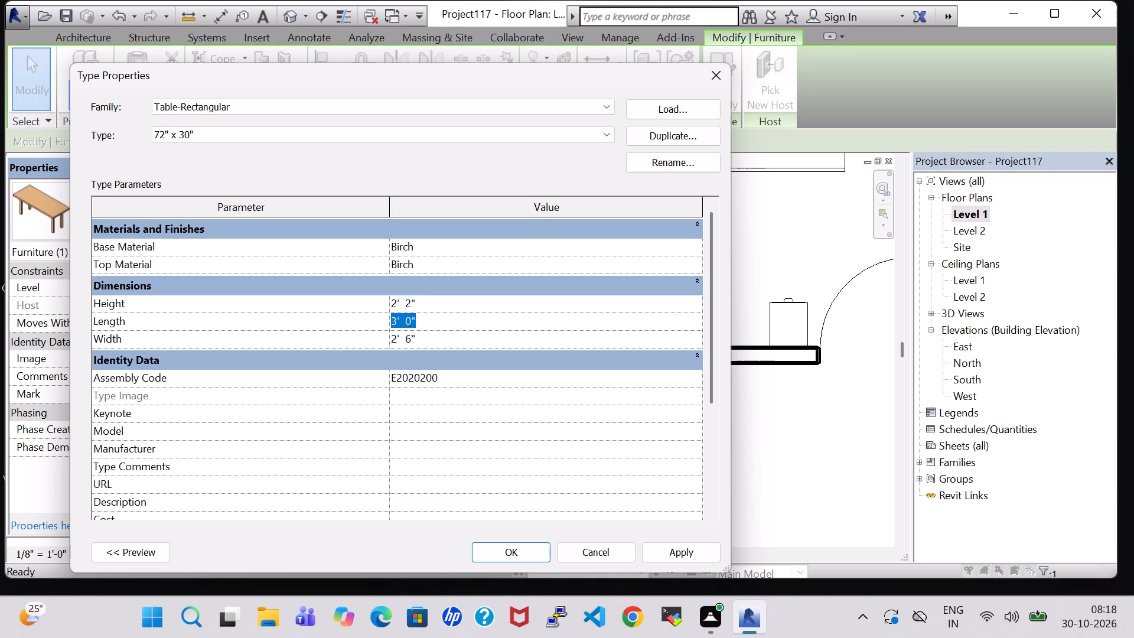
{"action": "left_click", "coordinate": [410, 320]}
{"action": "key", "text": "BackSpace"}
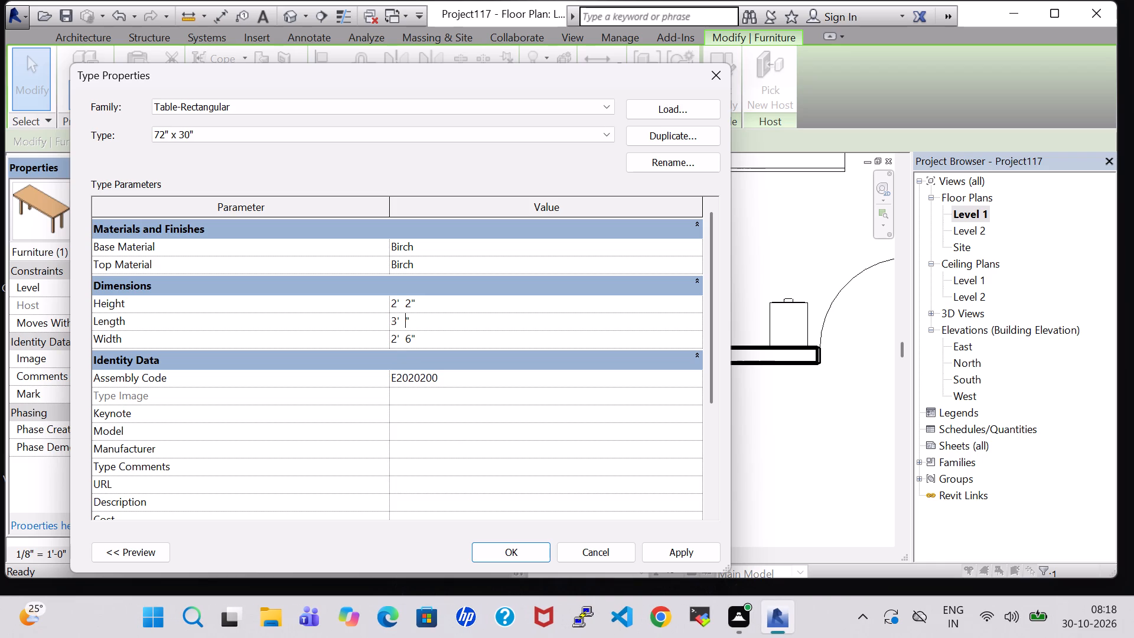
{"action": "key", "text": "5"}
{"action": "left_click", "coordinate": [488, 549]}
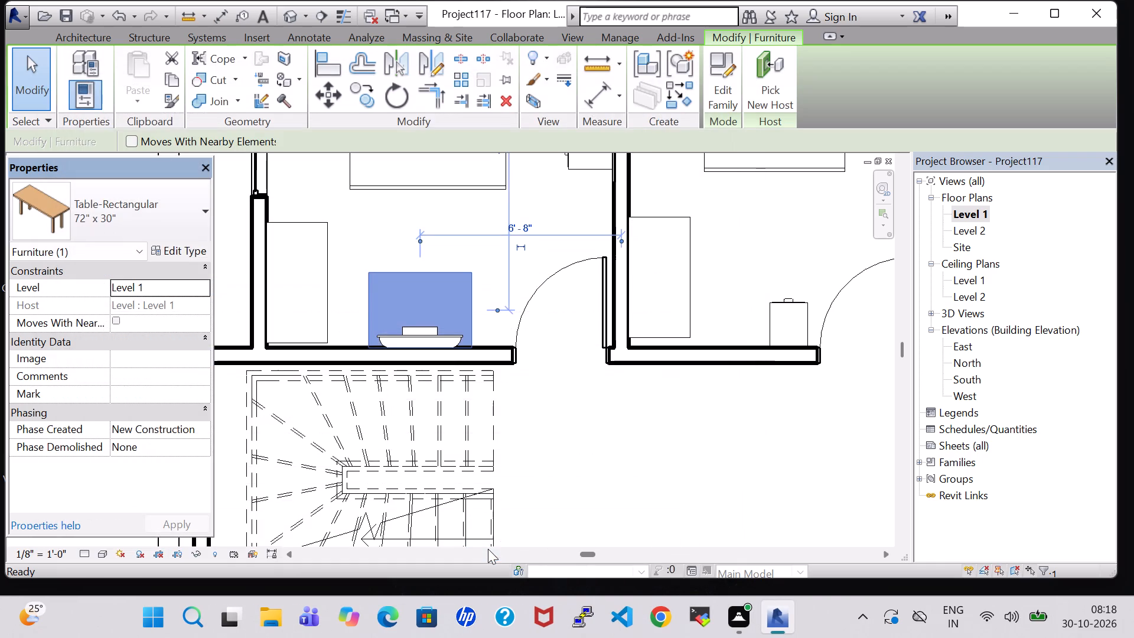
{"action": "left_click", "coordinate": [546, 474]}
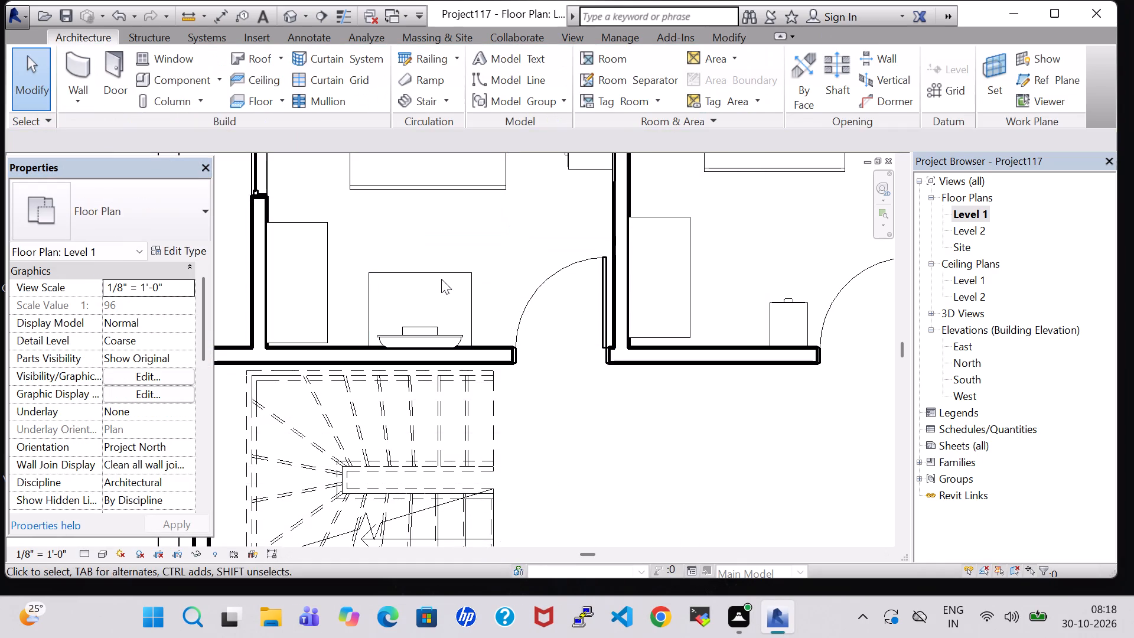
Nudge the rectangular table in BEDROOM-1 one increment east.
{"action": "left_click", "coordinate": [441, 279]}
{"action": "key", "text": "Right"}
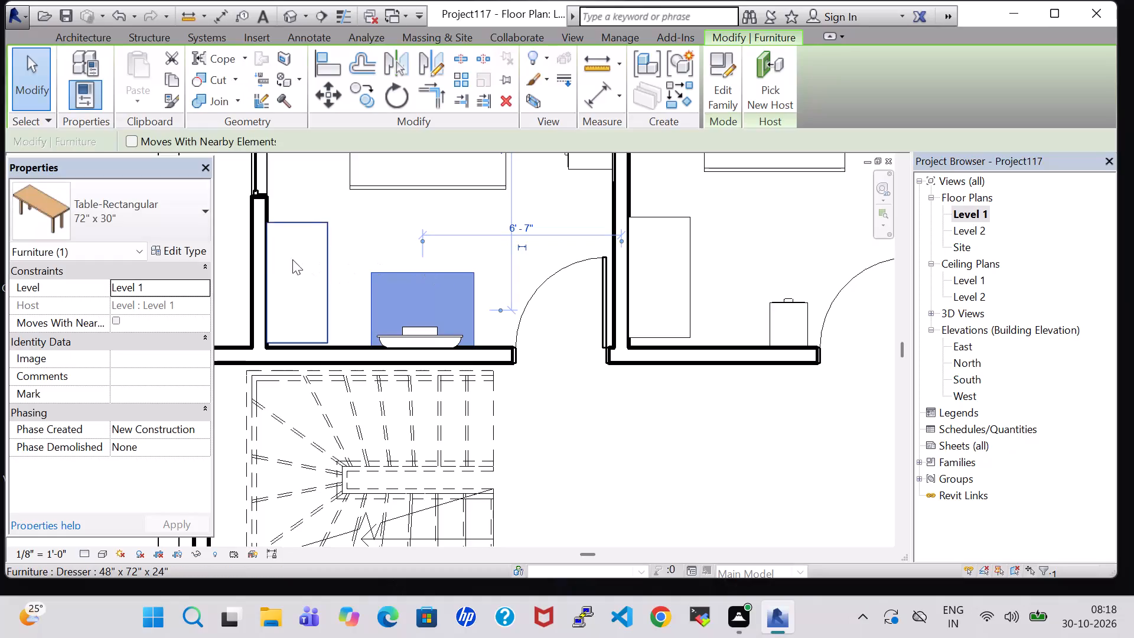
Set the BEDROOM-1 rectangular table type's length to 4' 0" and its width to 2' 0".
{"action": "left_click", "coordinate": [187, 252]}
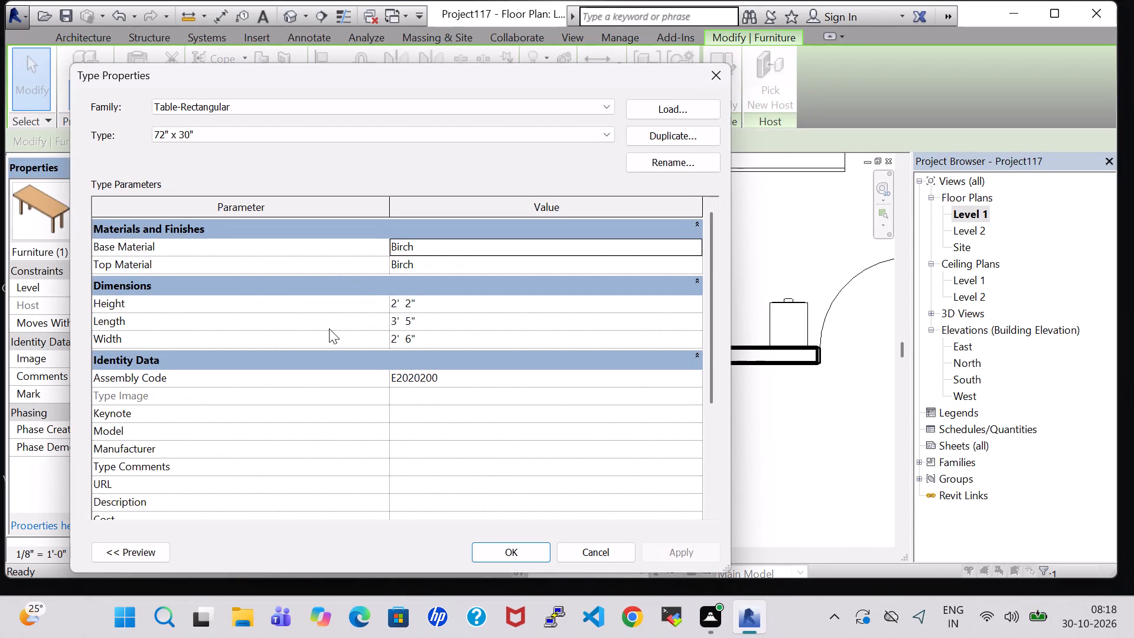
{"action": "left_click", "coordinate": [398, 320]}
{"action": "key", "text": "BackSpace"}
{"action": "key", "text": "4"}
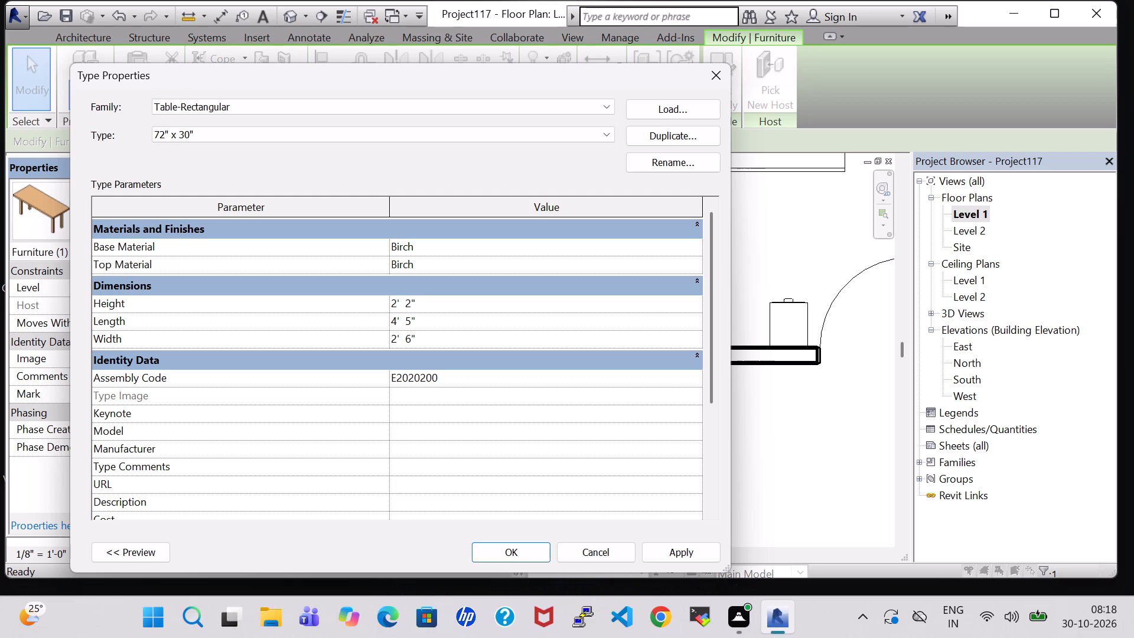
{"action": "left_click", "coordinate": [411, 324]}
{"action": "key", "text": "BackSpace"}
{"action": "key", "text": "0"}
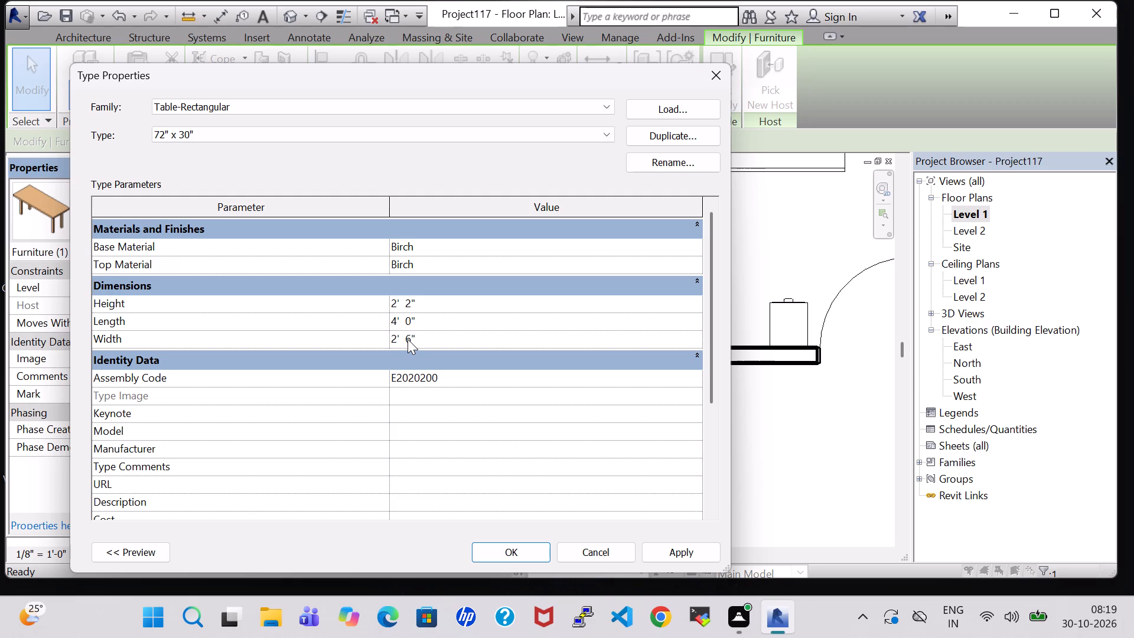
{"action": "left_click", "coordinate": [412, 340]}
{"action": "key", "text": "BackSpace"}
{"action": "key", "text": "0"}
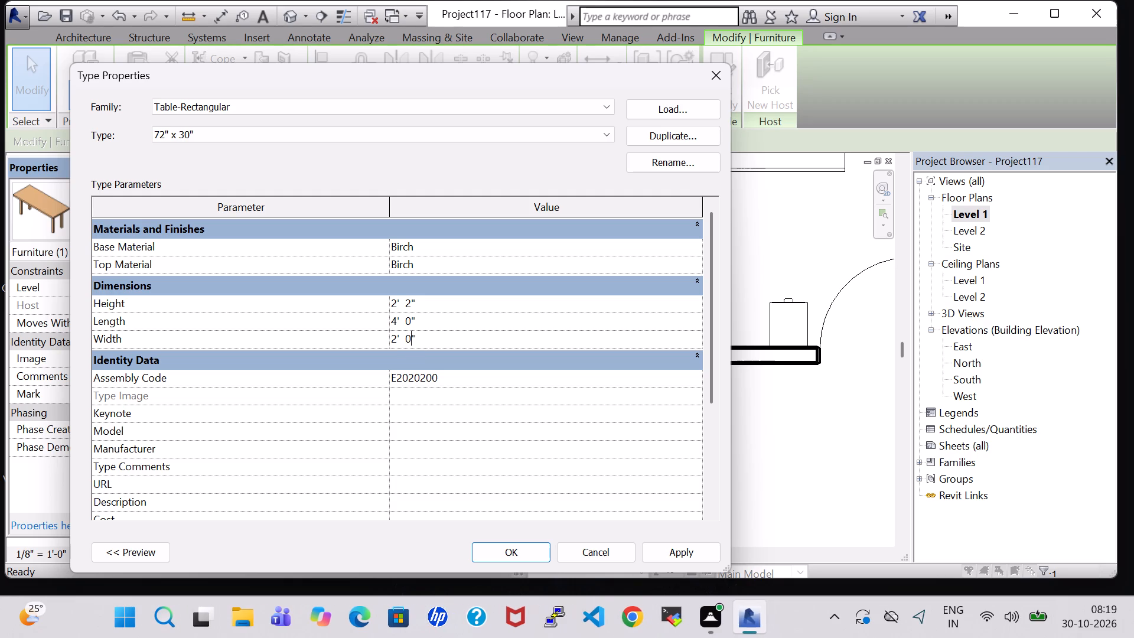
{"action": "left_click", "coordinate": [528, 552]}
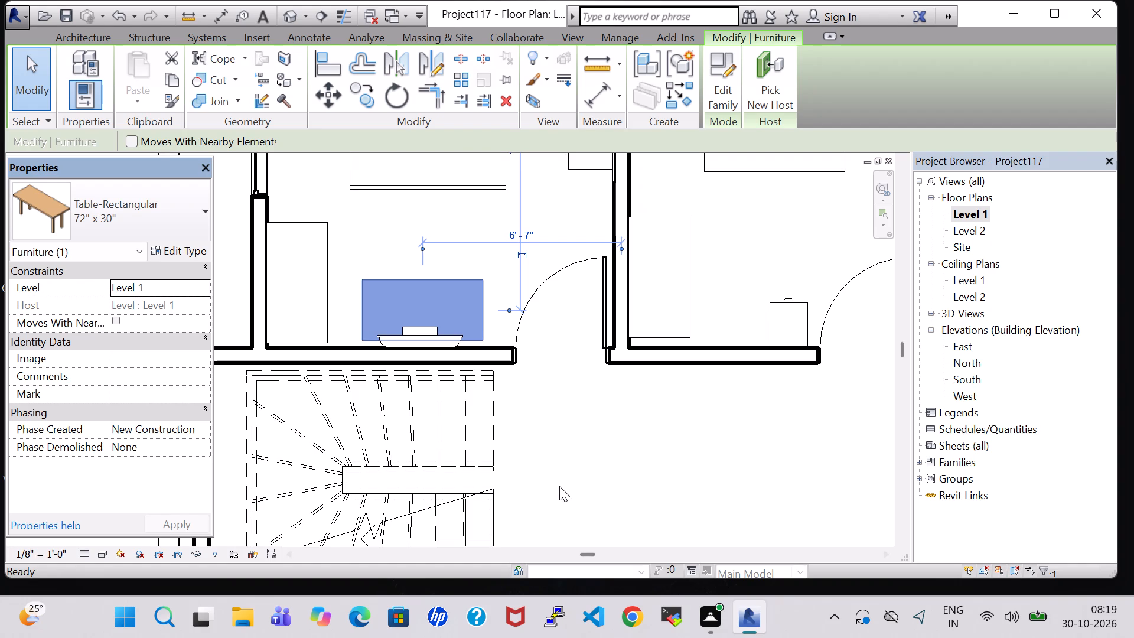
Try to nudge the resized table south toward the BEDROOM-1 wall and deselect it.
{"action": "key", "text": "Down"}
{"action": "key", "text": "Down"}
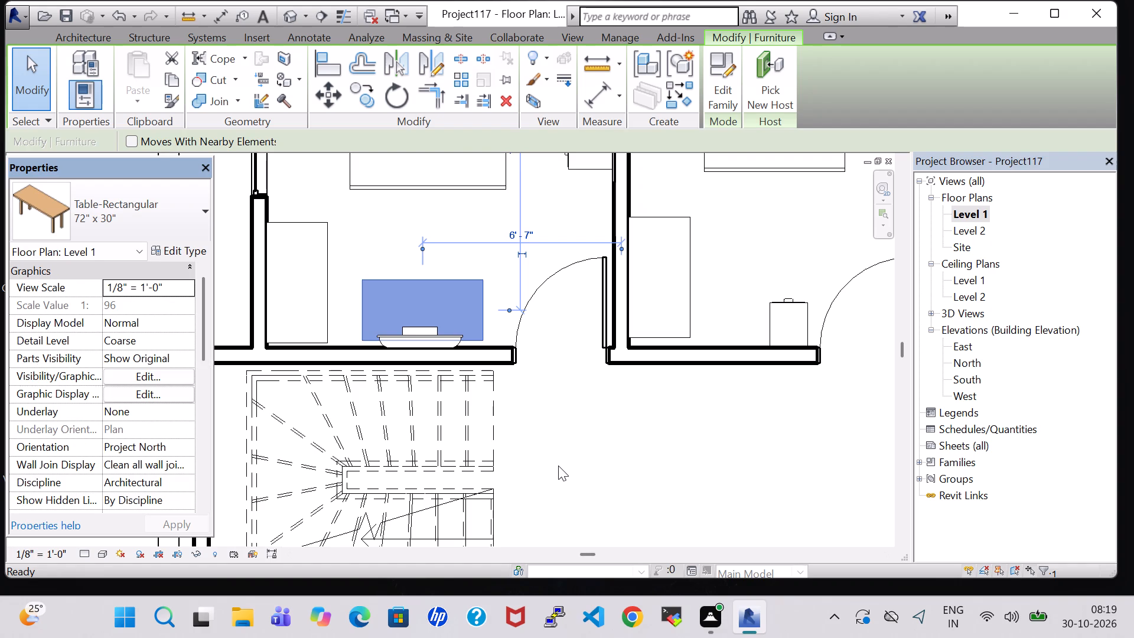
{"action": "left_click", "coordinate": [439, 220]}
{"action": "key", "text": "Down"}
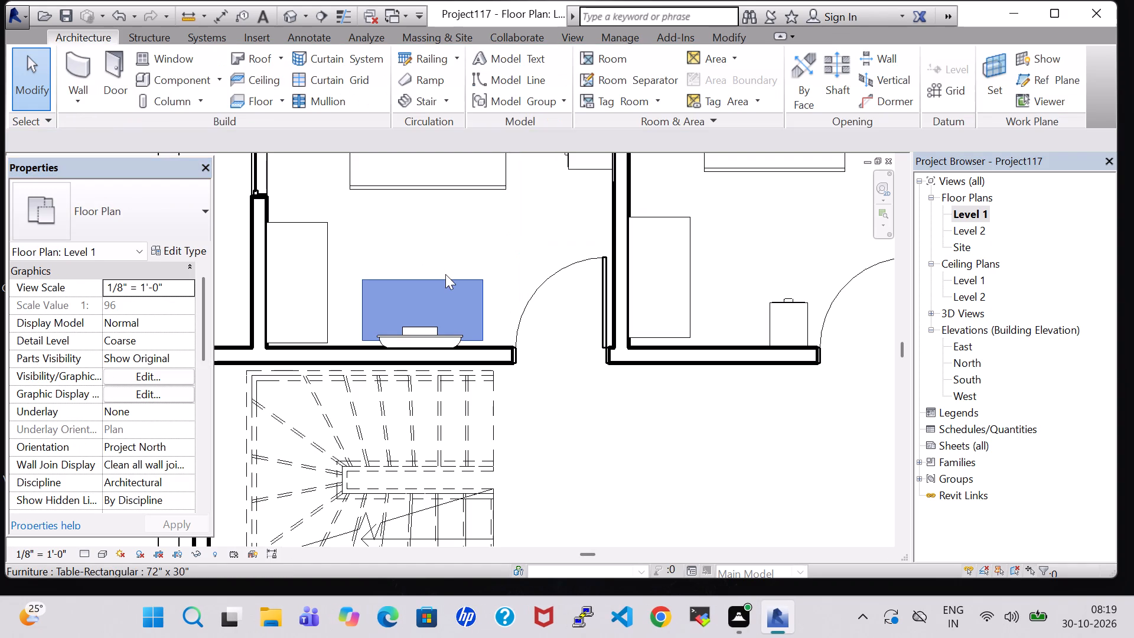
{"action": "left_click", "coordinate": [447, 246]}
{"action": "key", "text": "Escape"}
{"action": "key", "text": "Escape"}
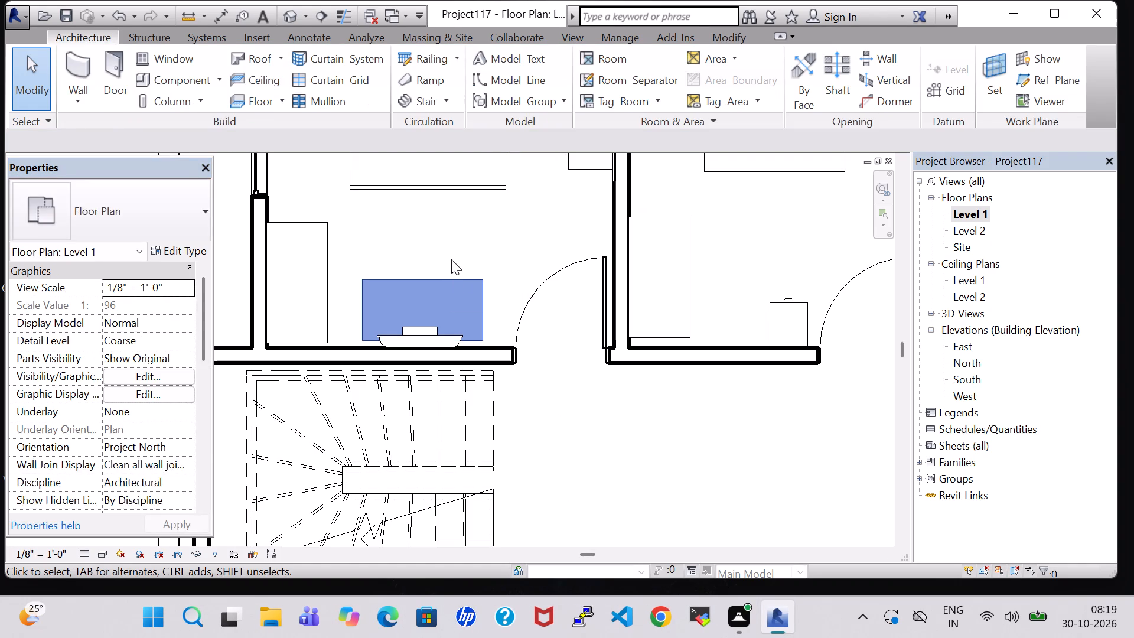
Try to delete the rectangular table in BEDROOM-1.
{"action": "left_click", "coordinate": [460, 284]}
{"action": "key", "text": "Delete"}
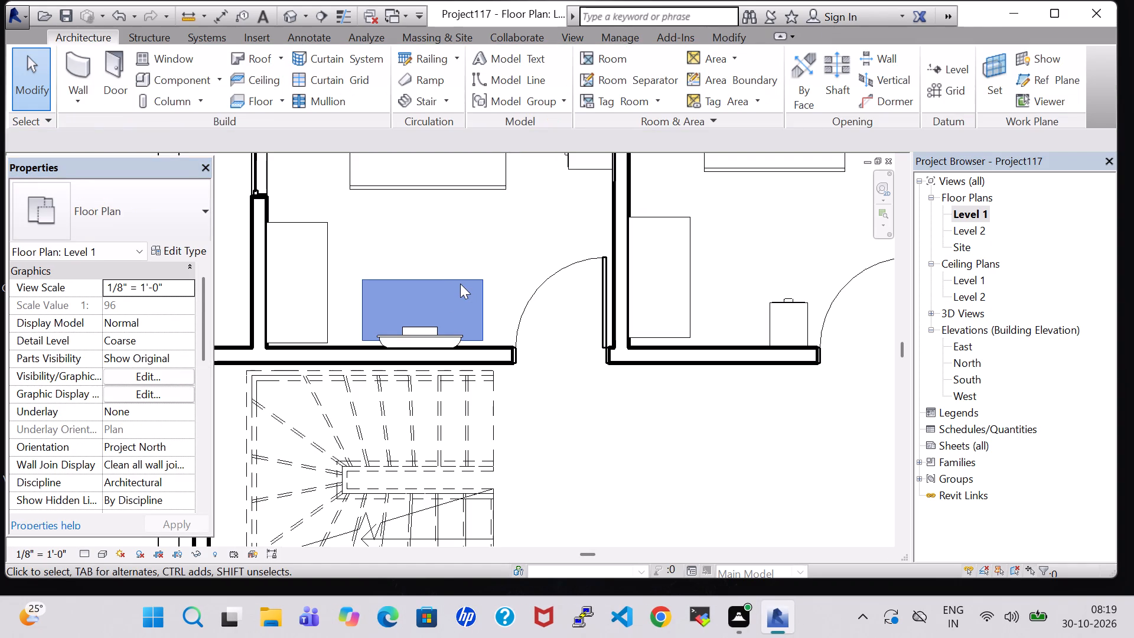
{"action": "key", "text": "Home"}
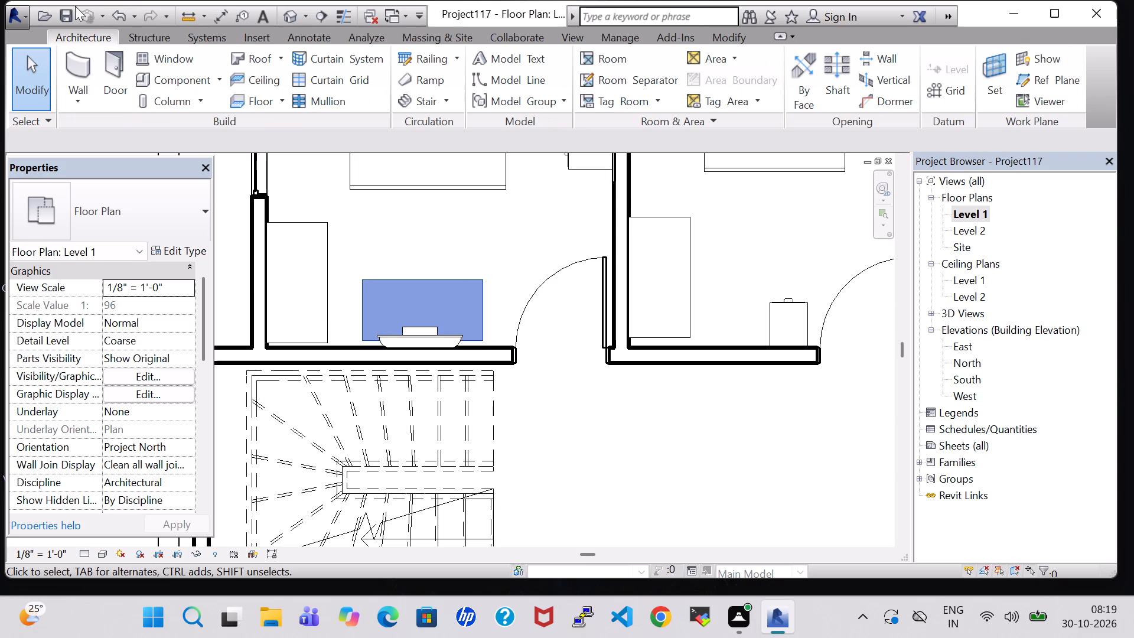
Save the house project.
{"action": "left_click", "coordinate": [63, 19]}
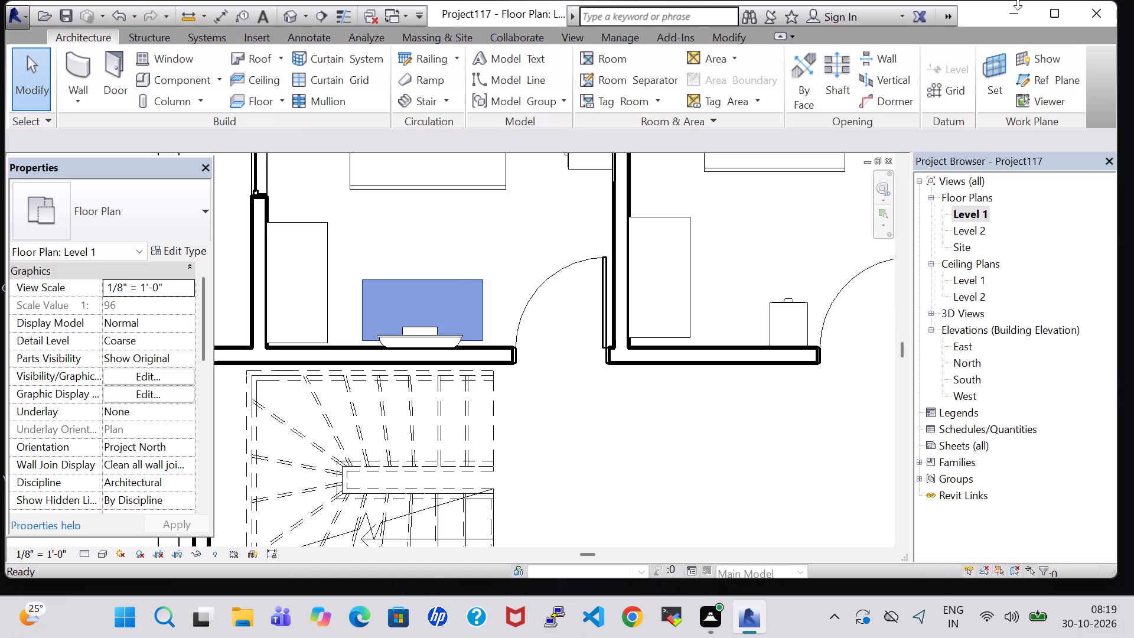
{"action": "left_click", "coordinate": [74, 17]}
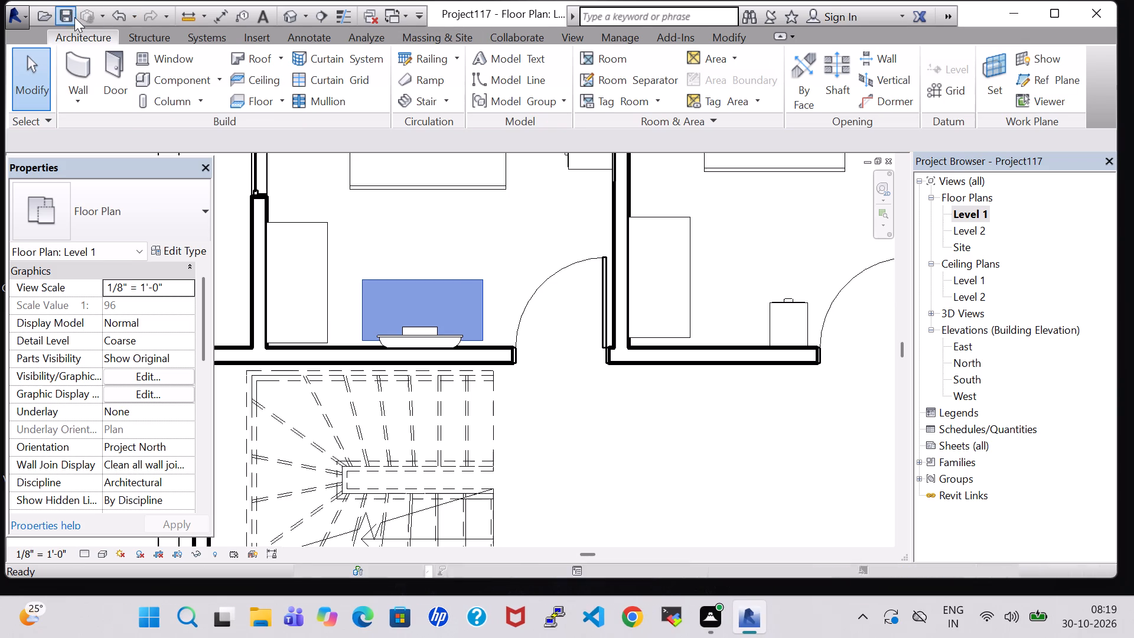
Close Revit and relaunch Revit 2016 from the desktop.
{"action": "left_click", "coordinate": [1094, 22]}
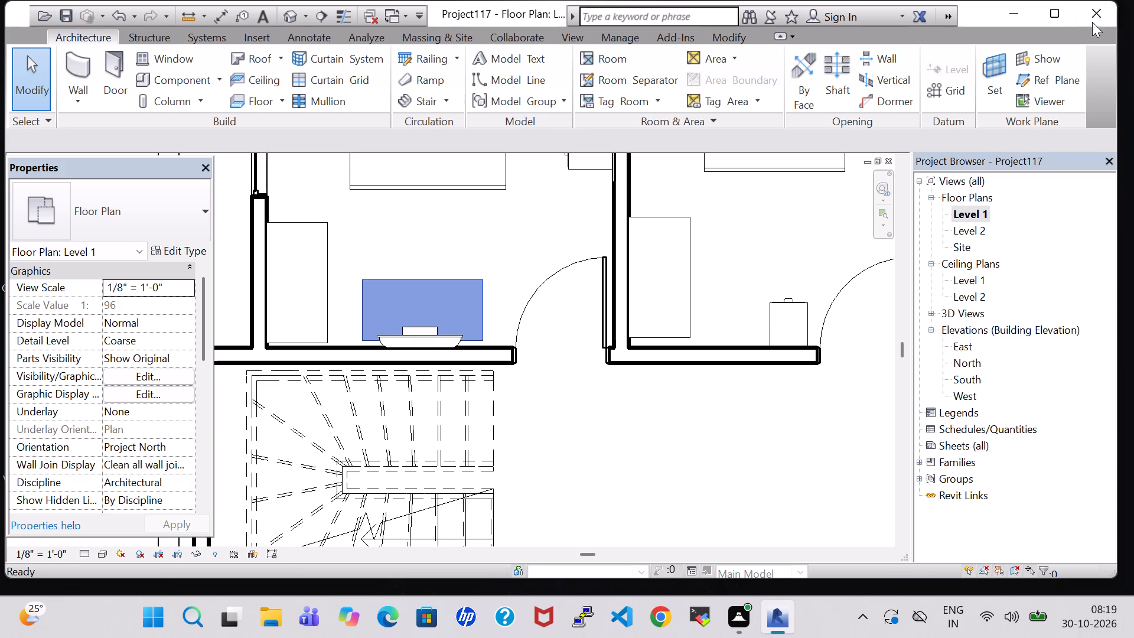
{"action": "double_click", "coordinate": [248, 209]}
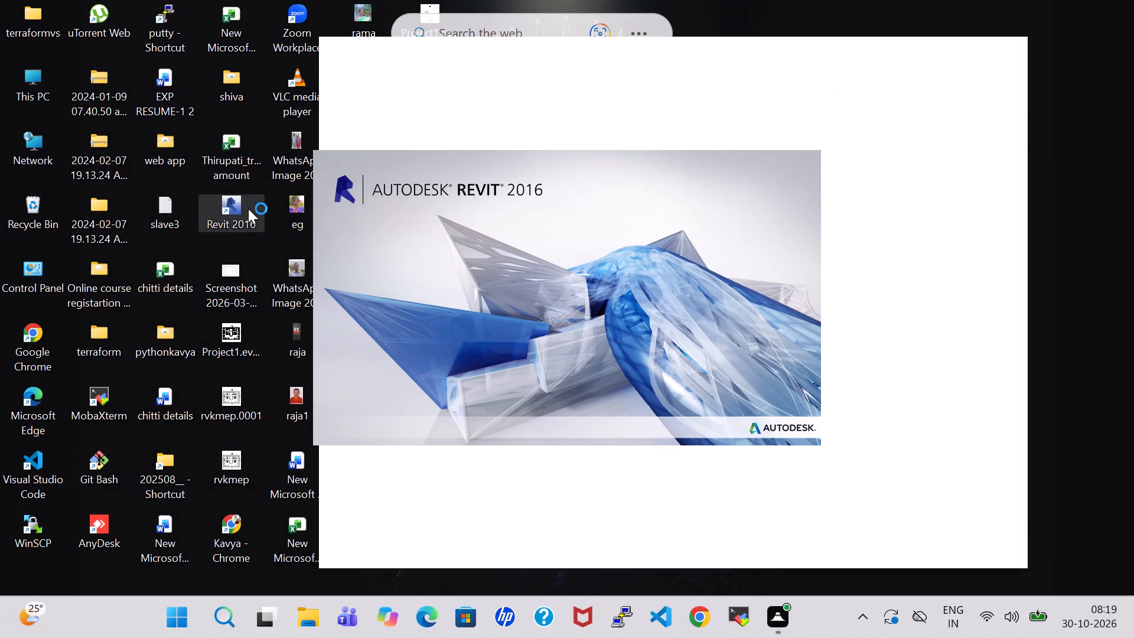
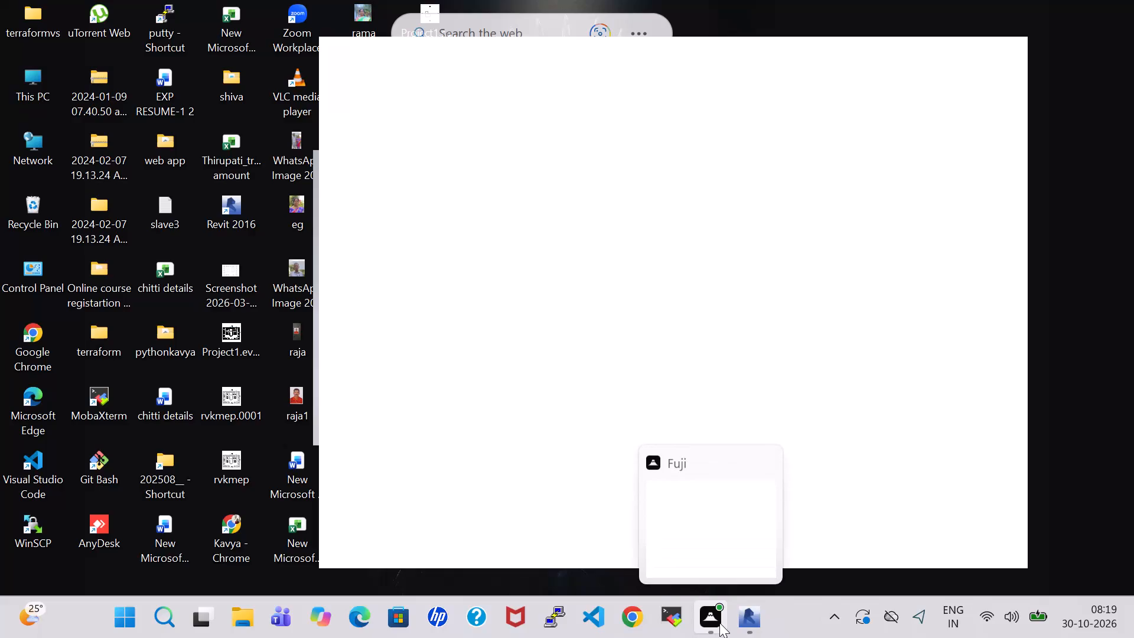
Switch to the relaunched Revit window and create a new project from the Architectural Template.
{"action": "left_click", "coordinate": [757, 624]}
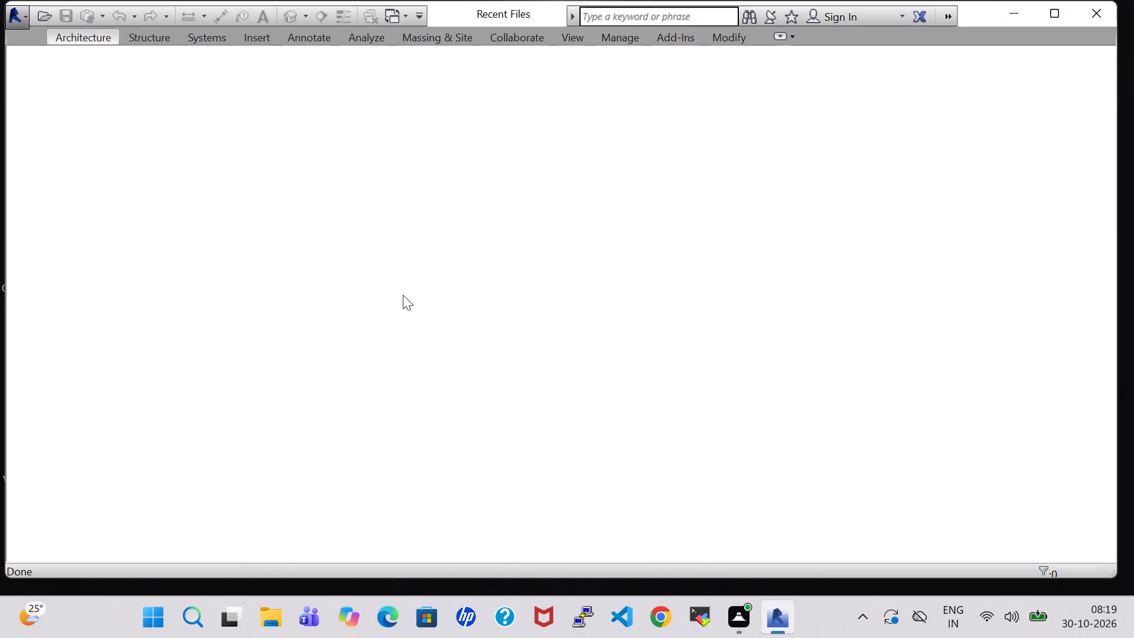
{"action": "double_click", "coordinate": [111, 135]}
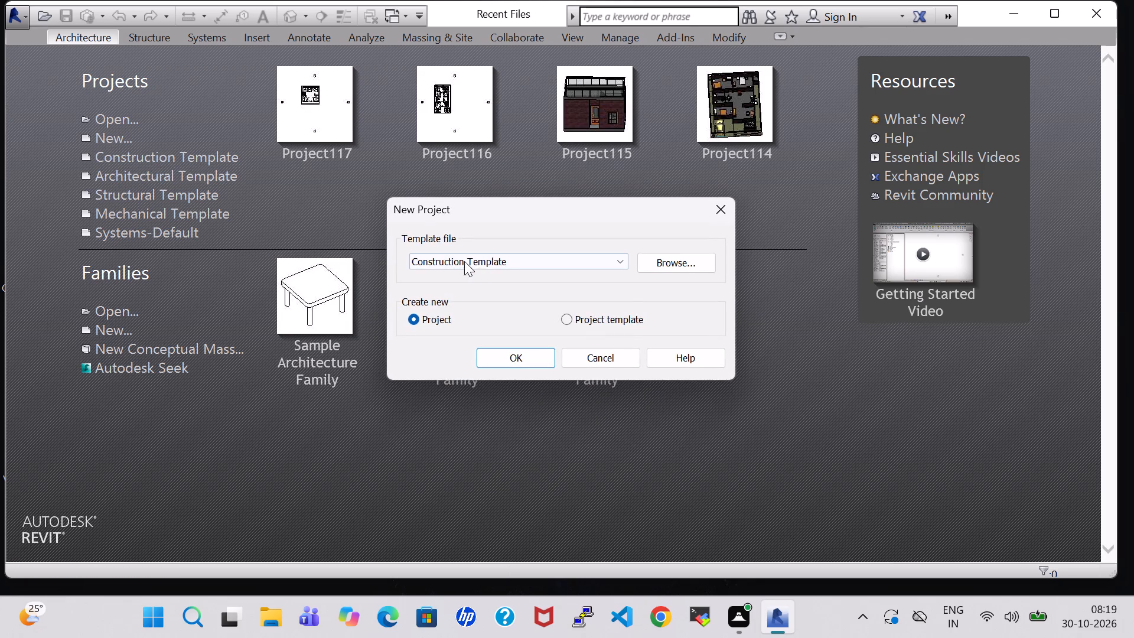
{"action": "left_click", "coordinate": [487, 266]}
{"action": "left_click", "coordinate": [483, 302]}
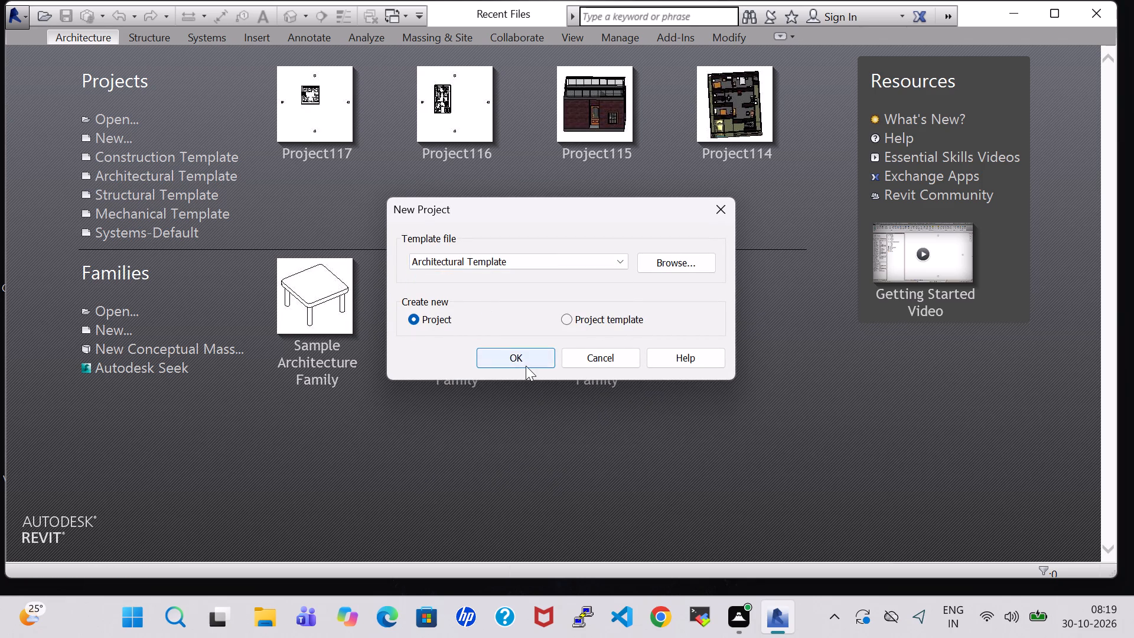
{"action": "left_click", "coordinate": [526, 366]}
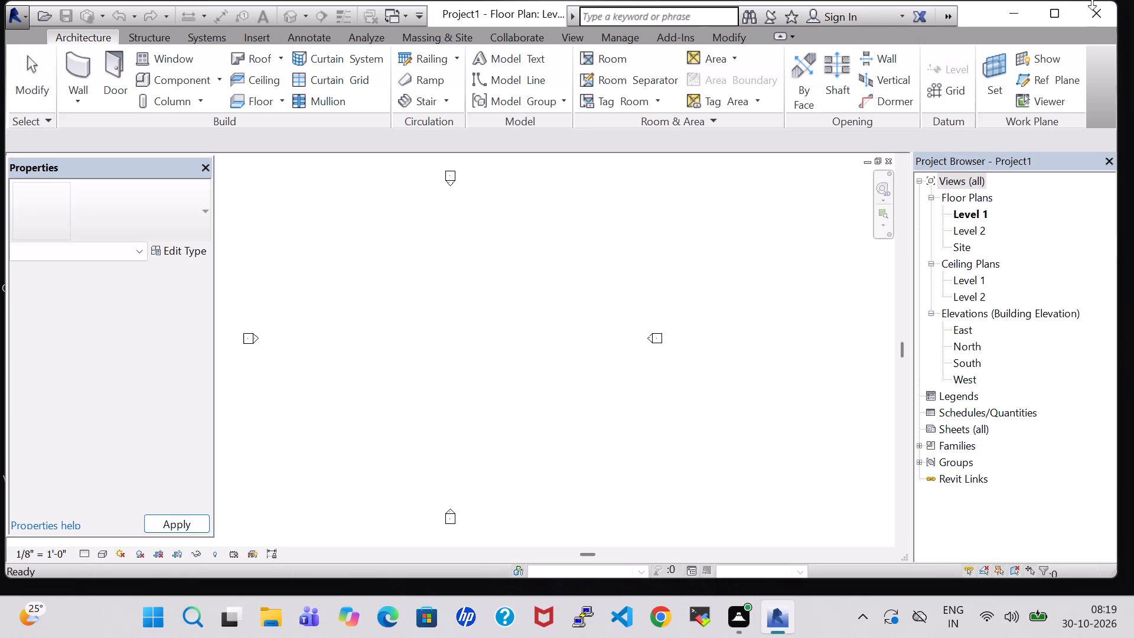
Start opening an existing project and browse the Documents folder for the saved project file.
{"action": "left_click", "coordinate": [22, 17]}
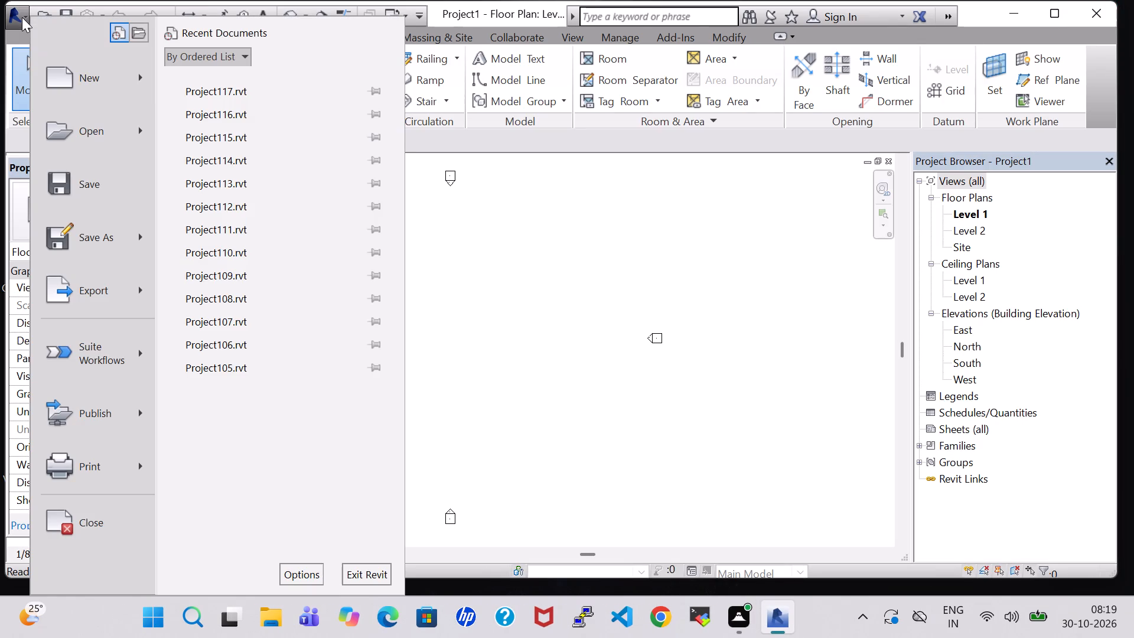
{"action": "left_click", "coordinate": [101, 123]}
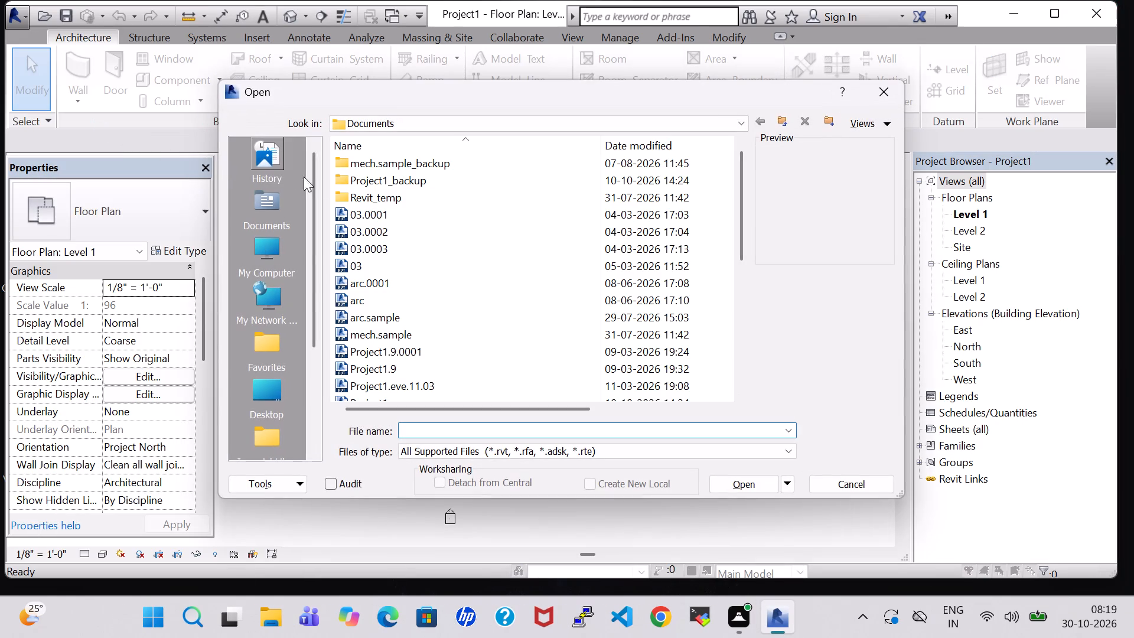
{"action": "left_click_drag", "start_coordinate": [738, 206], "coordinate": [733, 376]}
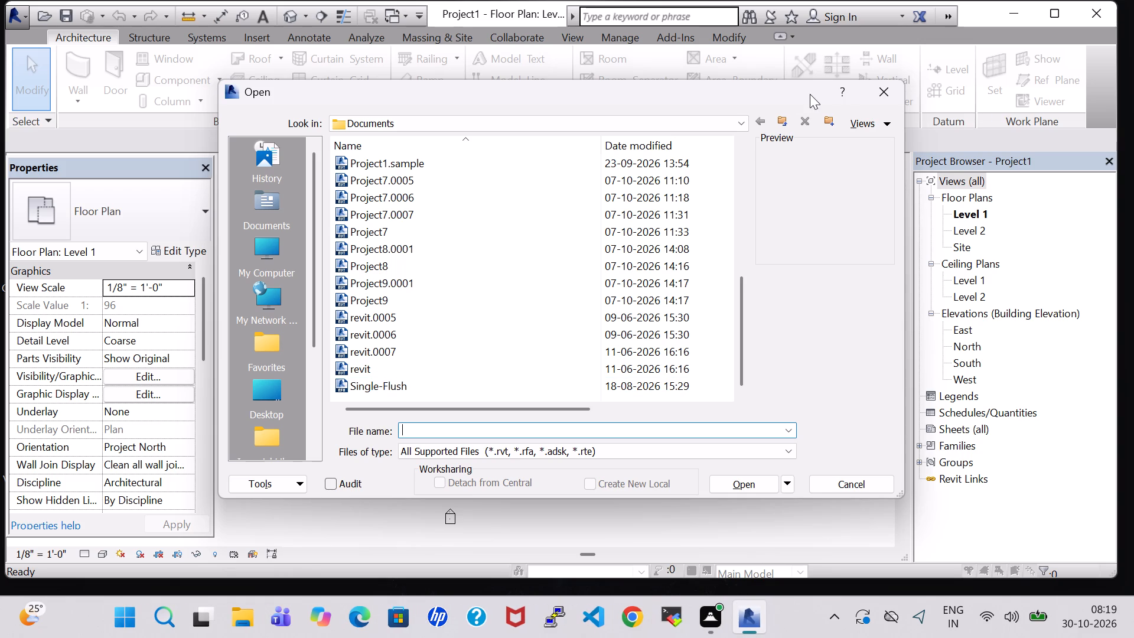
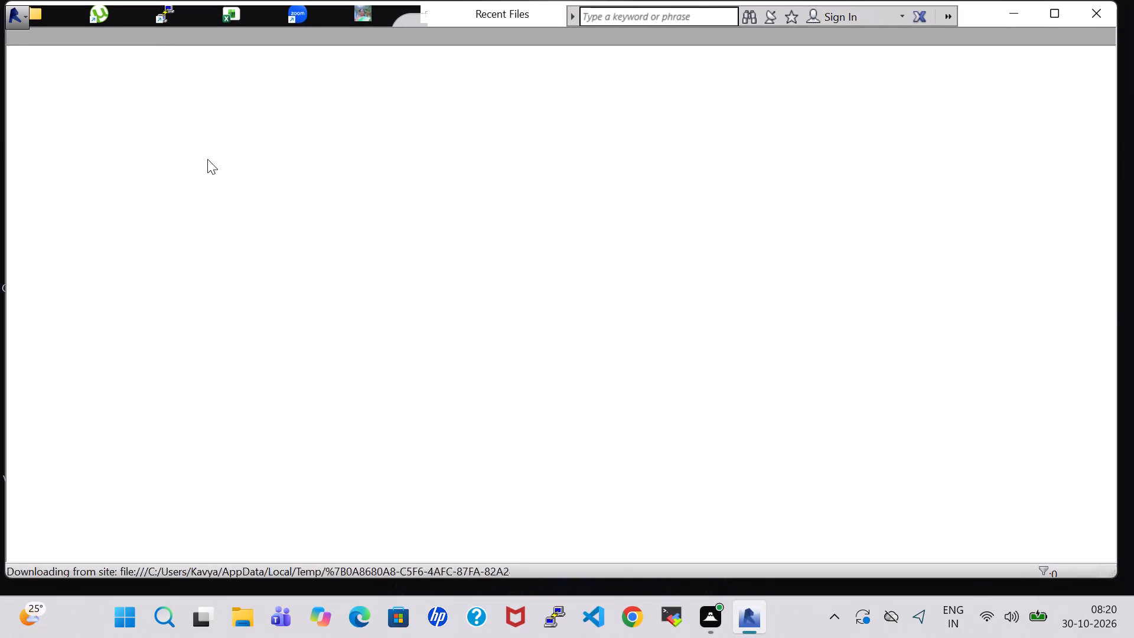
Open the recent project Project117.
{"action": "left_click", "coordinate": [311, 154]}
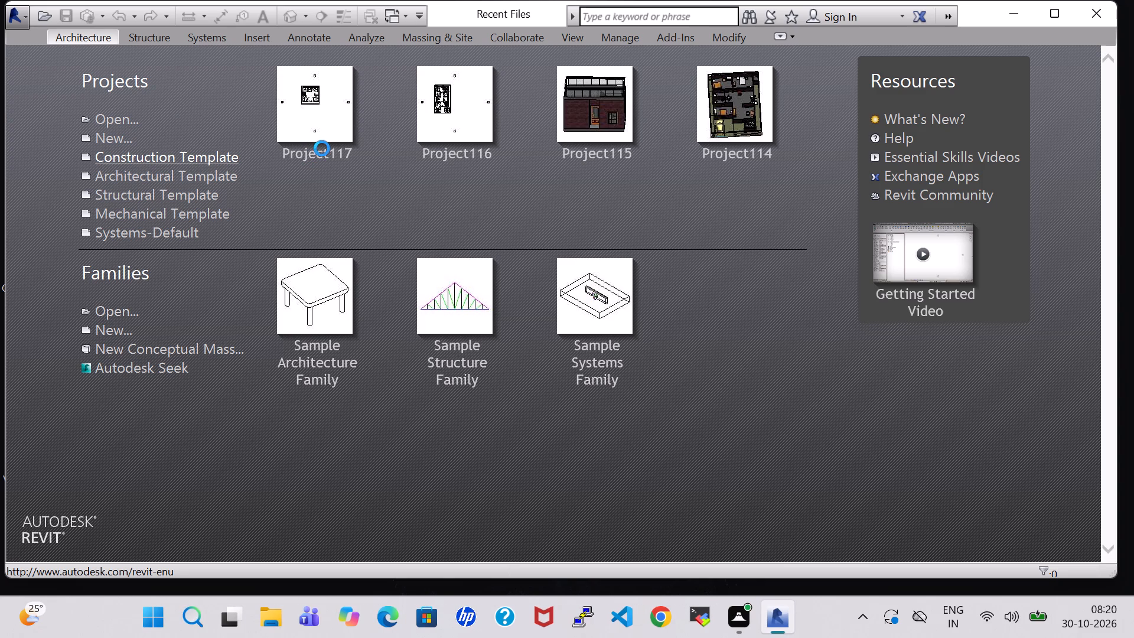
{"action": "left_click", "coordinate": [322, 148]}
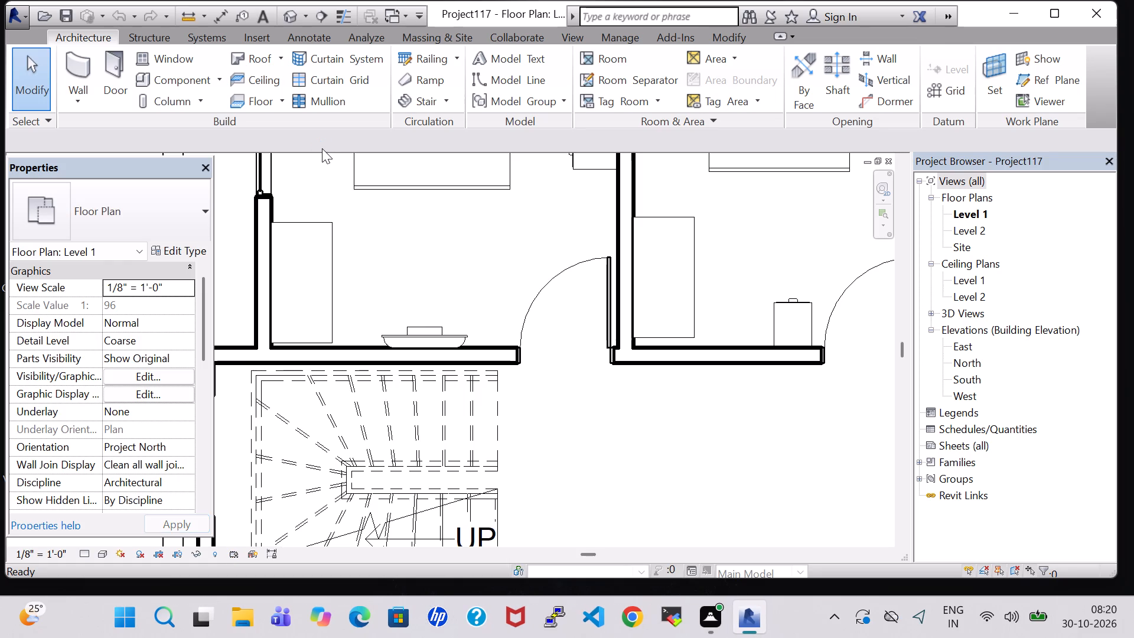
Place a Table-Rectangular 72" x 30" in BEDROOM-1 against the stair-side wall, centred under the flat-screen TV.
{"action": "scroll", "coordinate": [322, 148], "scroll_direction": "down", "scroll_amount": 1}
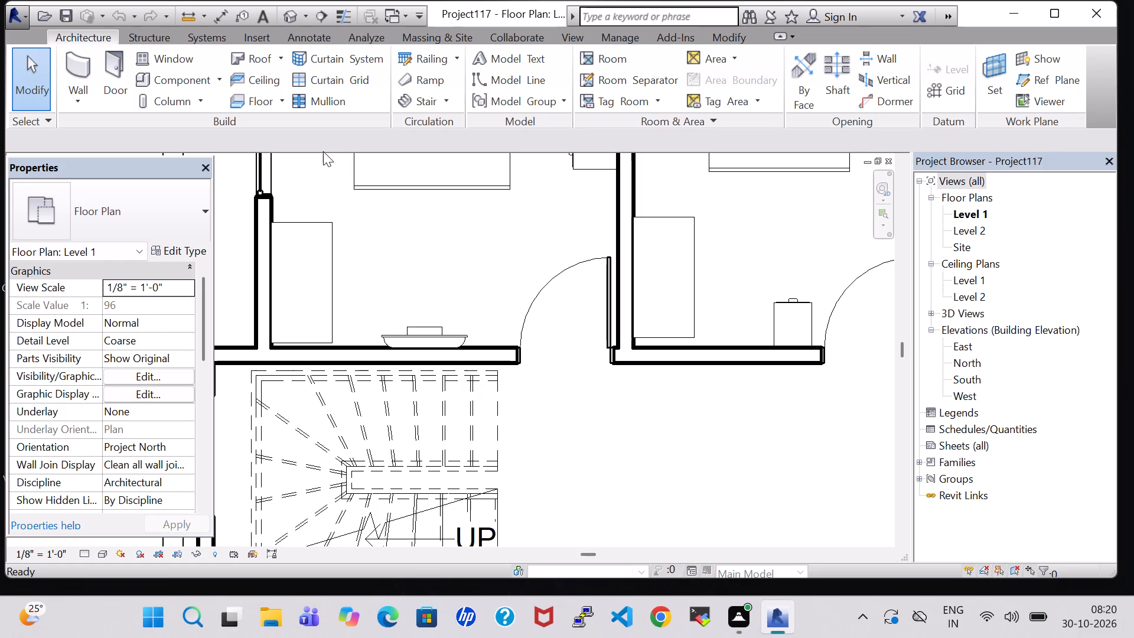
{"action": "scroll", "coordinate": [408, 308], "scroll_direction": "down", "scroll_amount": 5}
{"action": "left_click", "coordinate": [191, 77]}
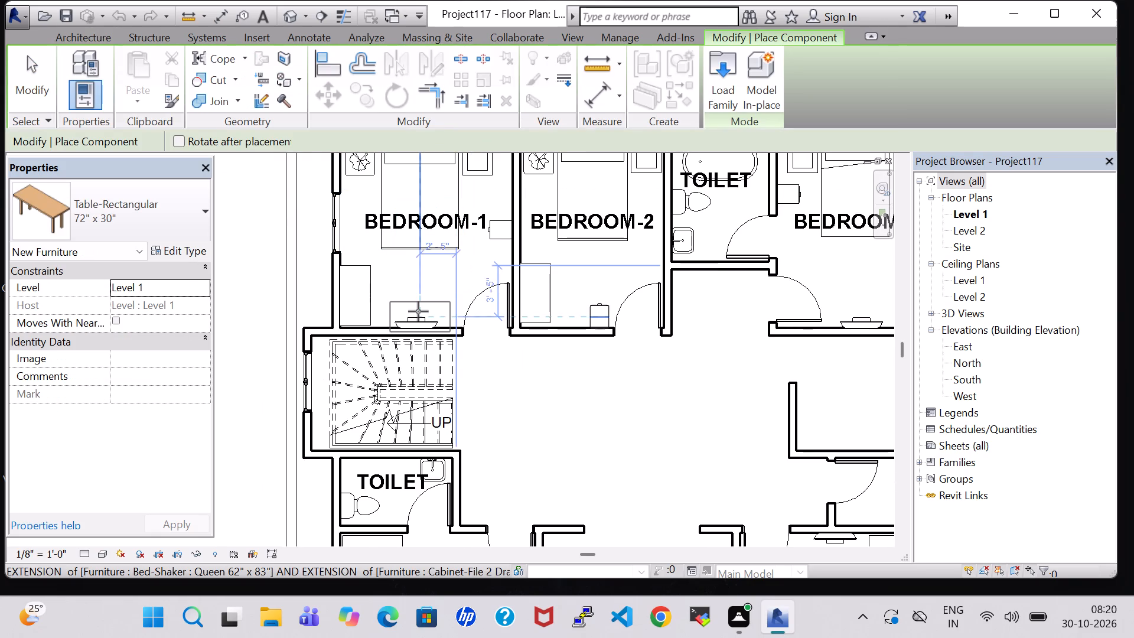
{"action": "scroll", "coordinate": [418, 311], "scroll_direction": "up", "scroll_amount": 6}
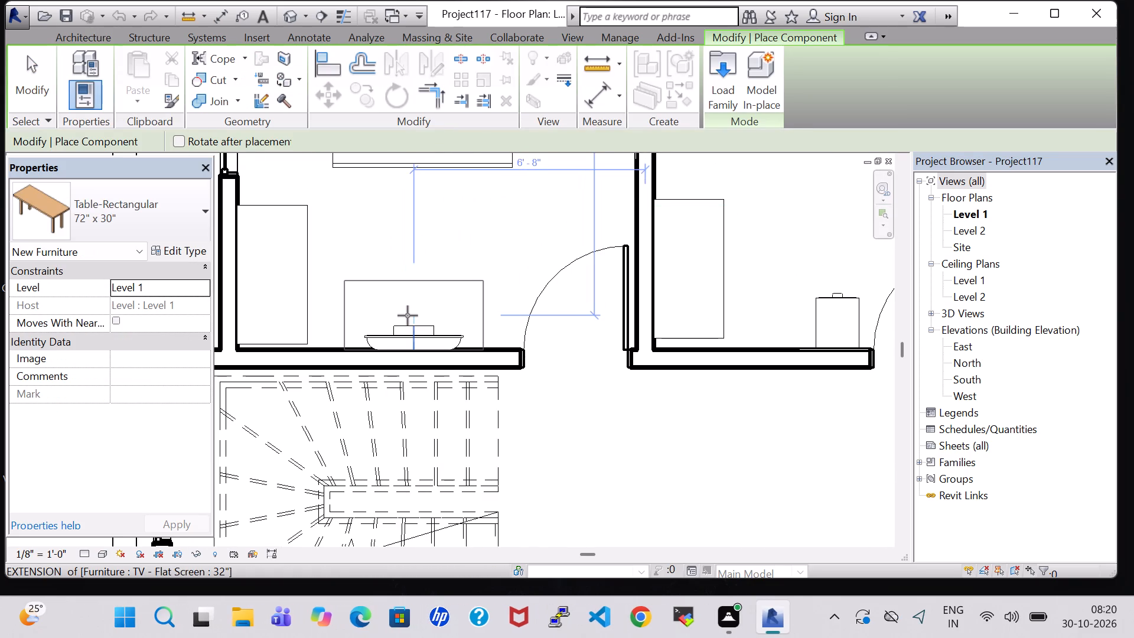
{"action": "left_click", "coordinate": [408, 315]}
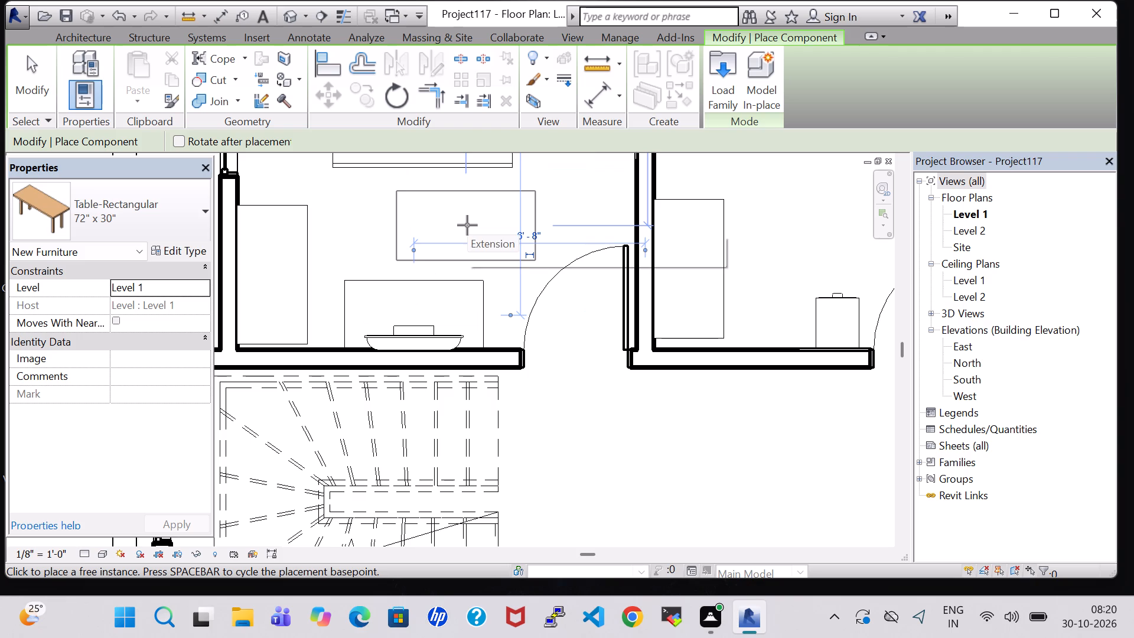
{"action": "key", "text": "Escape"}
{"action": "key", "text": "Escape"}
Review the type properties of the BEDROOM-1 table, including its materials and dimensions, without changing them.
{"action": "left_click", "coordinate": [449, 282]}
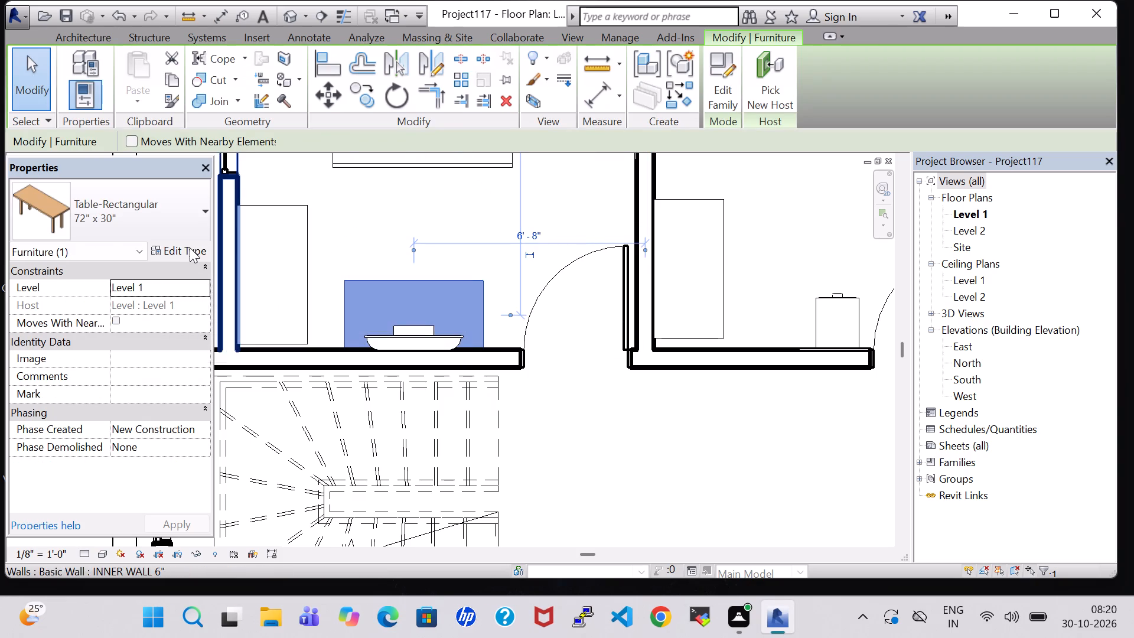
{"action": "left_click", "coordinate": [190, 248]}
{"action": "left_click", "coordinate": [718, 83]}
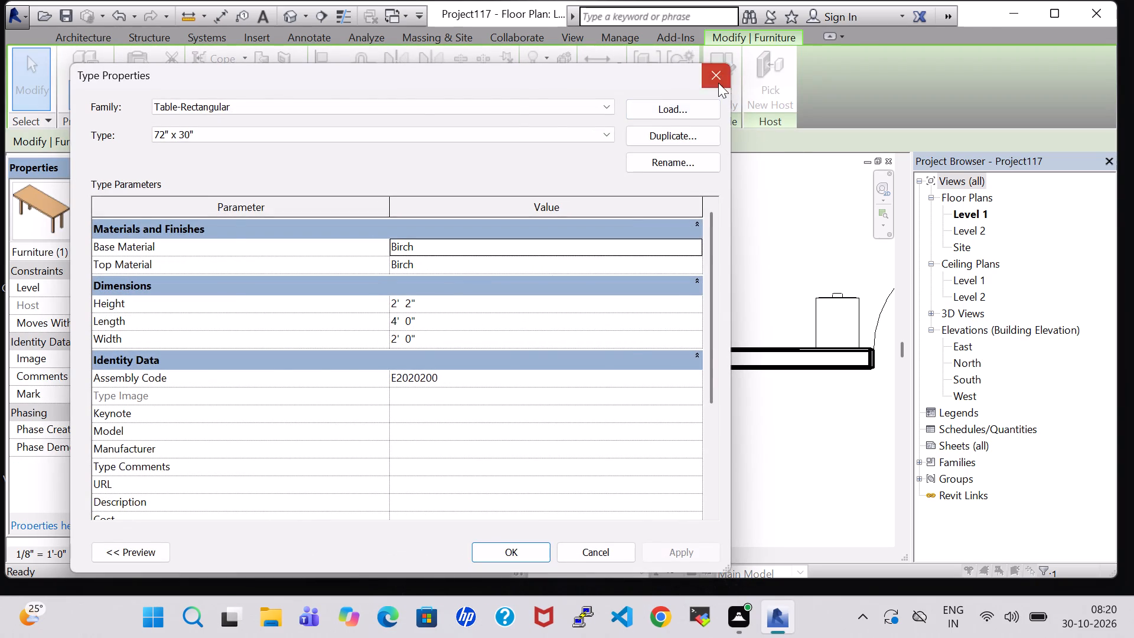
{"action": "left_click", "coordinate": [718, 489]}
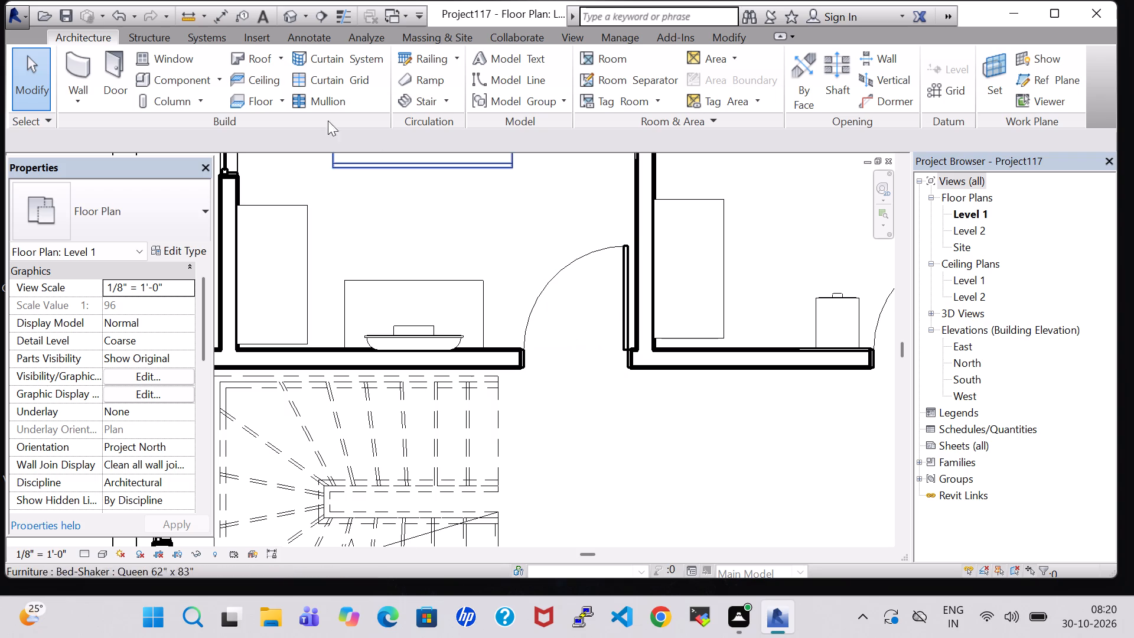
Create two more RPC Tropical Agave 1.5' plants like the bedside one, one at each end of the BEDROOM-1 TV table.
{"action": "scroll", "coordinate": [403, 256], "scroll_direction": "down", "scroll_amount": 4}
{"action": "middle_click_drag", "start_coordinate": [403, 249], "coordinate": [413, 294]}
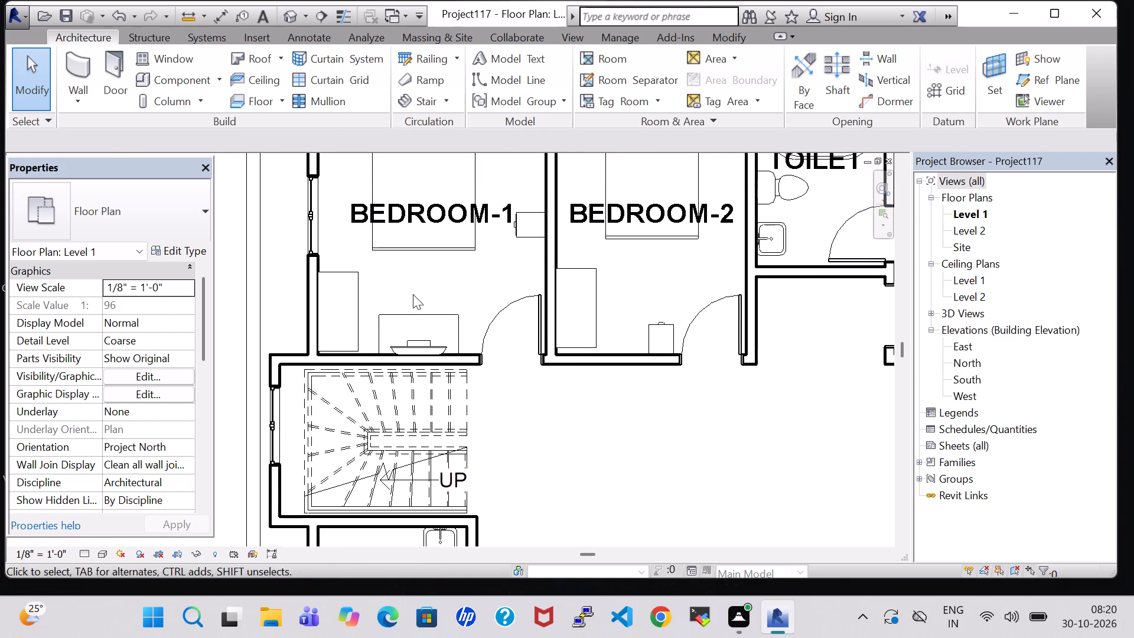
{"action": "middle_click_drag", "start_coordinate": [383, 206], "coordinate": [419, 311]}
{"action": "left_click", "coordinate": [373, 233]}
{"action": "right_click", "coordinate": [373, 233]}
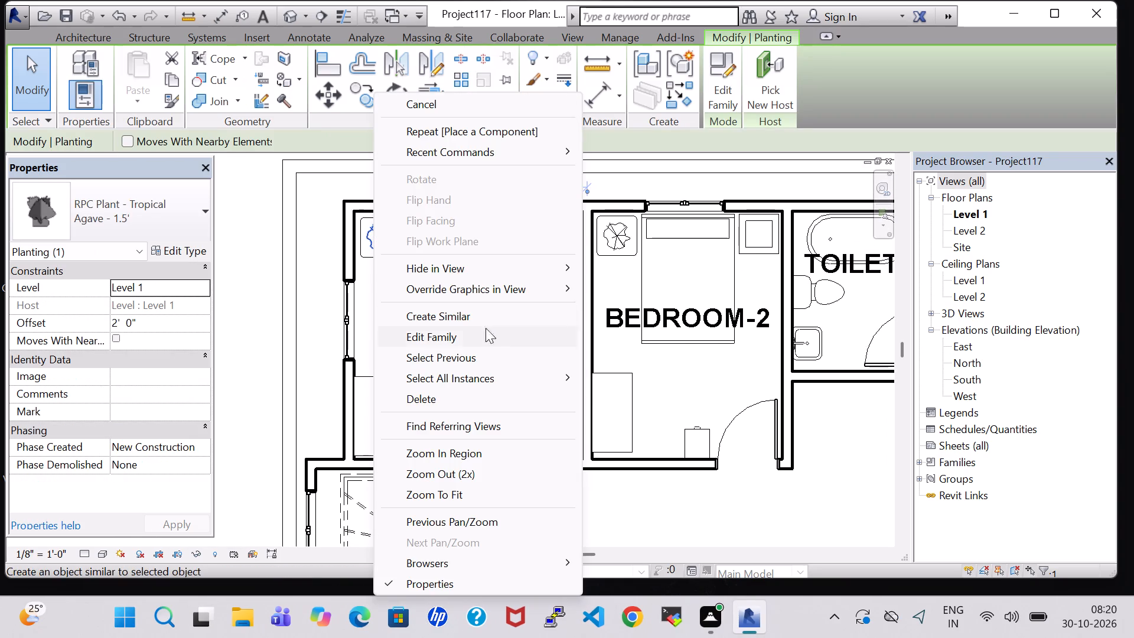
{"action": "left_click", "coordinate": [487, 314]}
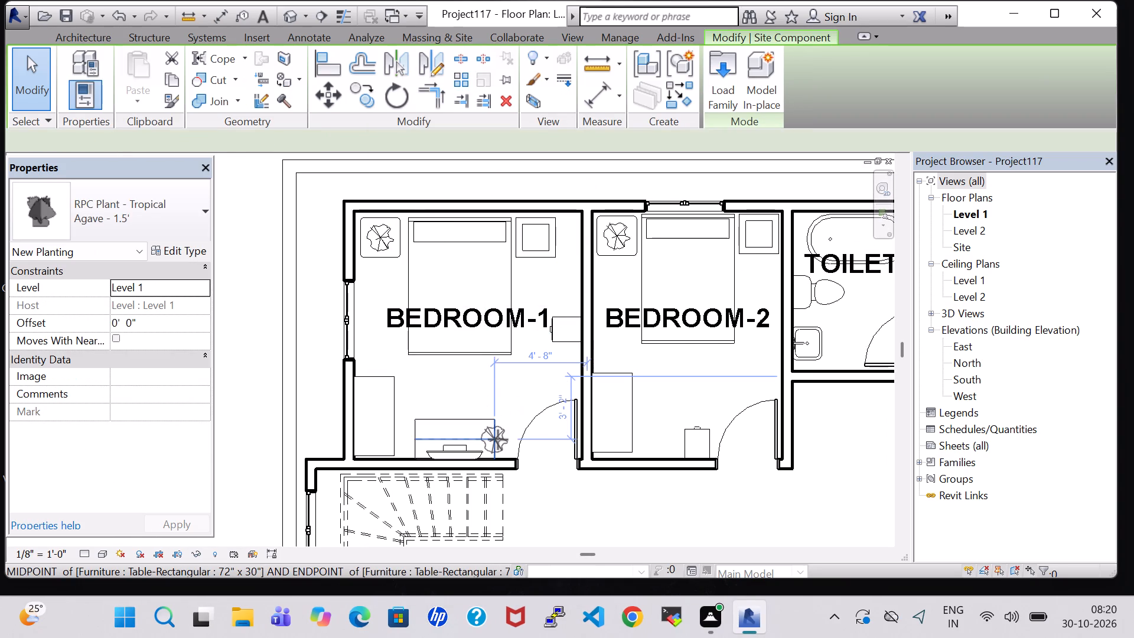
{"action": "scroll", "coordinate": [498, 440], "scroll_direction": "up", "scroll_amount": 8}
{"action": "left_click", "coordinate": [487, 427]}
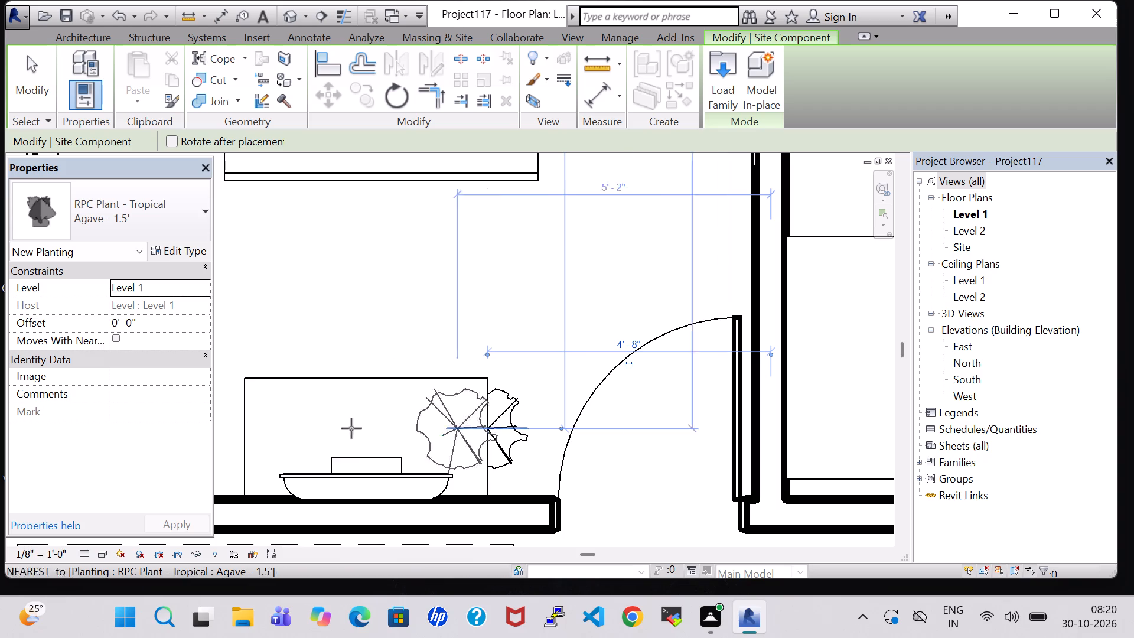
{"action": "left_click", "coordinate": [247, 421]}
{"action": "key", "text": "Escape"}
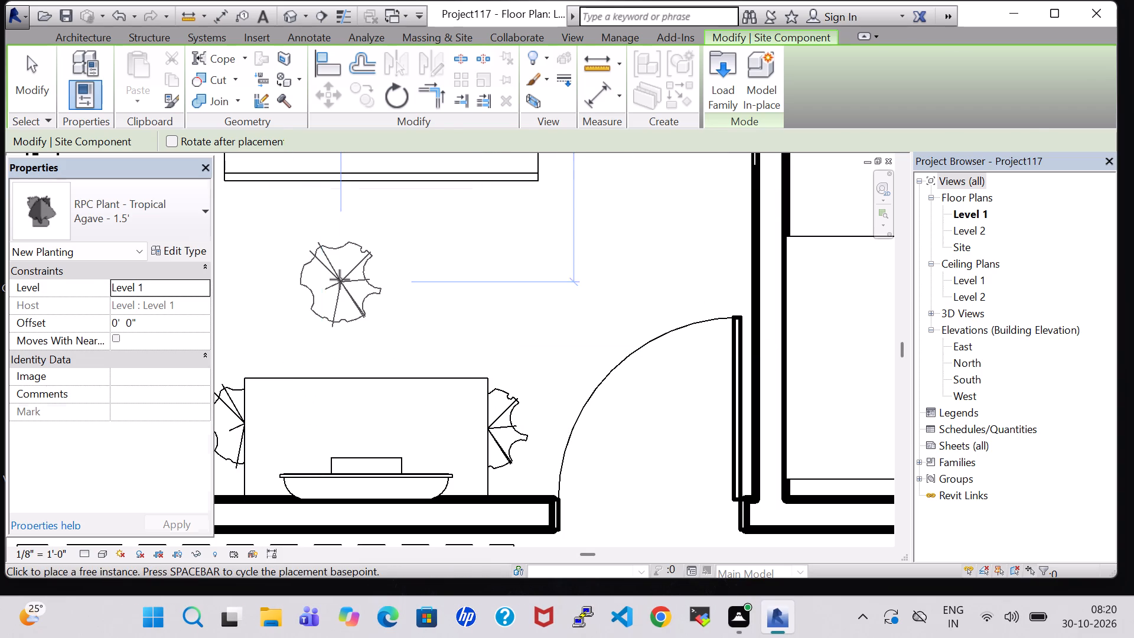
{"action": "key", "text": "Escape"}
Set the offset of the plant at the table end farther from the door to 2' 2".
{"action": "left_click", "coordinate": [231, 411]}
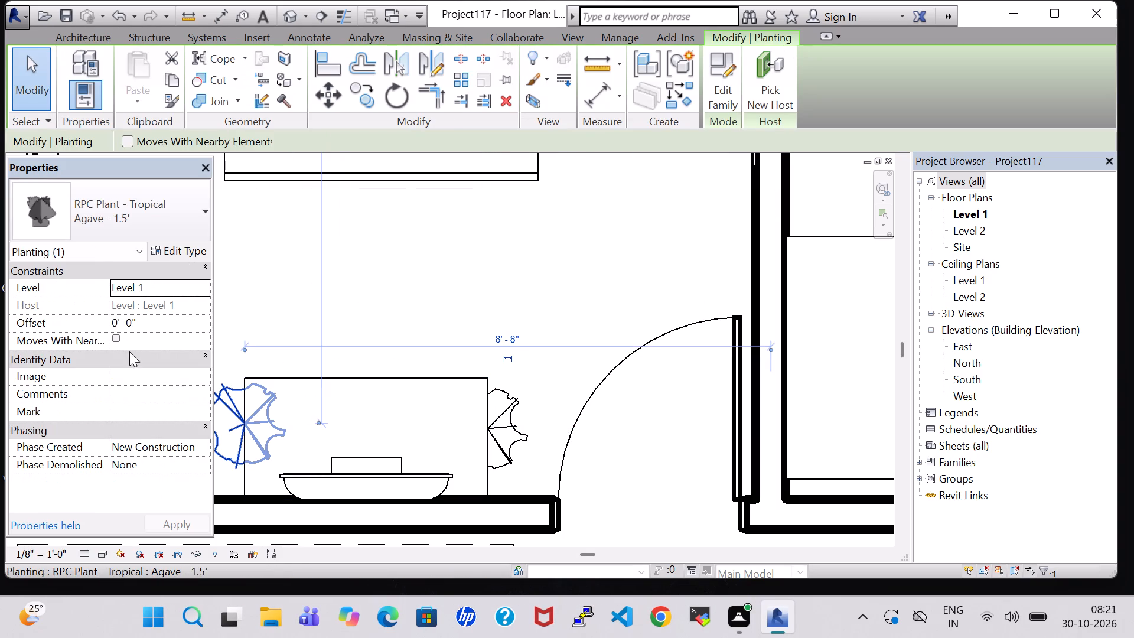
{"action": "left_click", "coordinate": [119, 330]}
{"action": "left_click", "coordinate": [119, 330]}
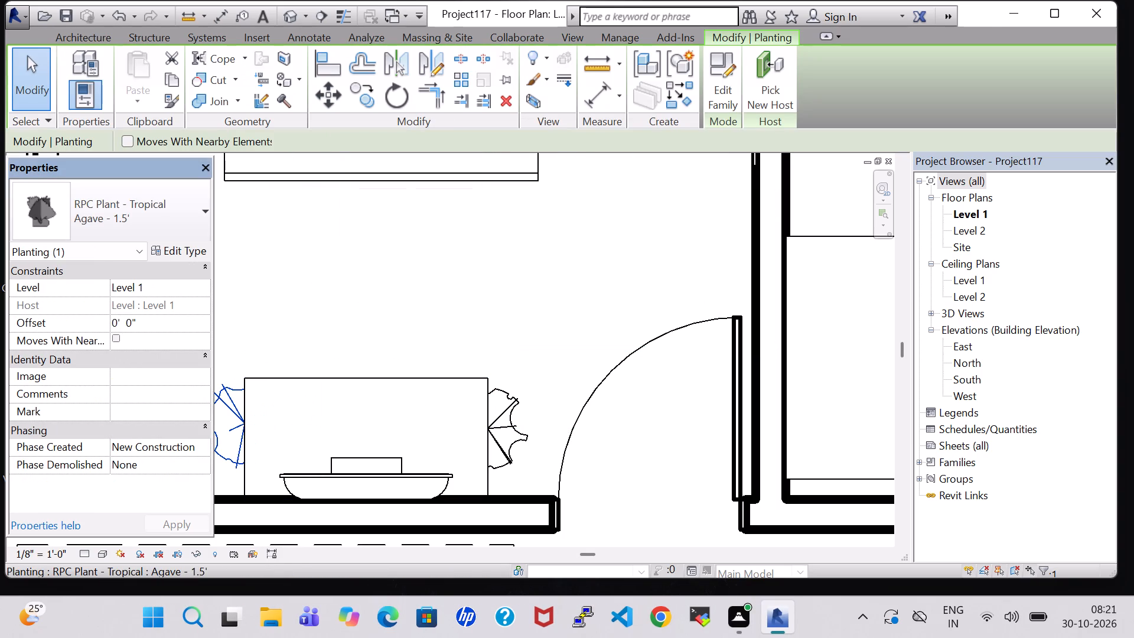
{"action": "key", "text": "Left"}
{"action": "key", "text": "BackSpace"}
{"action": "key", "text": "2"}
{"action": "key", "text": "Right"}
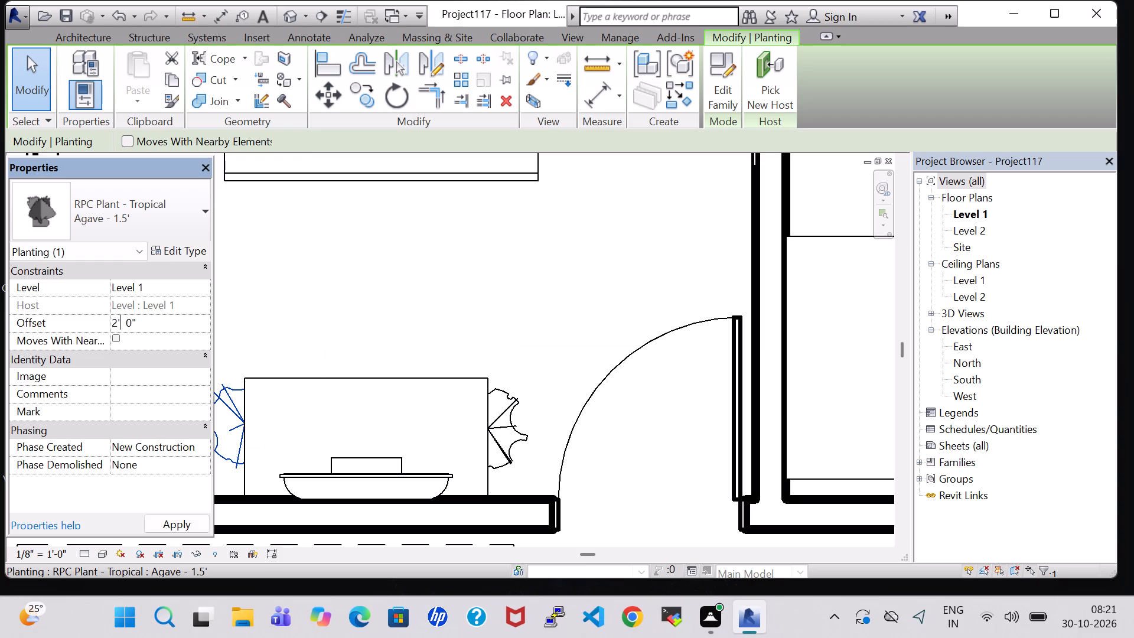
{"action": "key", "text": "Right"}
{"action": "key", "text": "Right"}
{"action": "key", "text": "Right"}
{"action": "key", "text": "BackSpace"}
{"action": "key", "text": "2"}
{"action": "key", "text": "Return"}
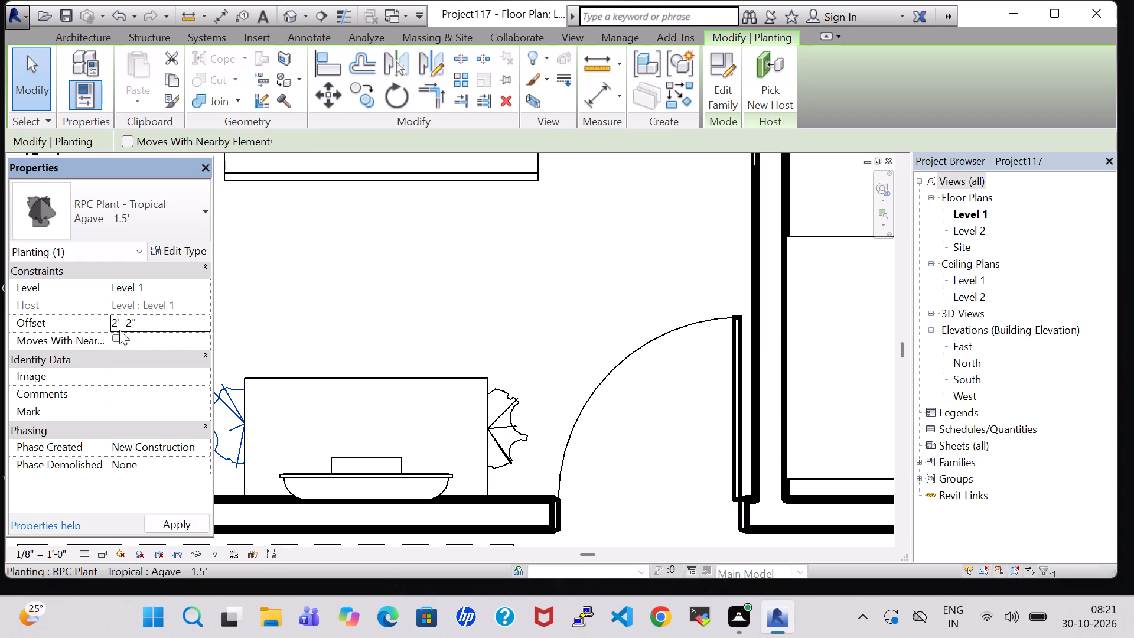
{"action": "left_click", "coordinate": [314, 320]}
Set the offset of the plant at the table end nearer the door to 2' 2".
{"action": "left_click", "coordinate": [516, 414]}
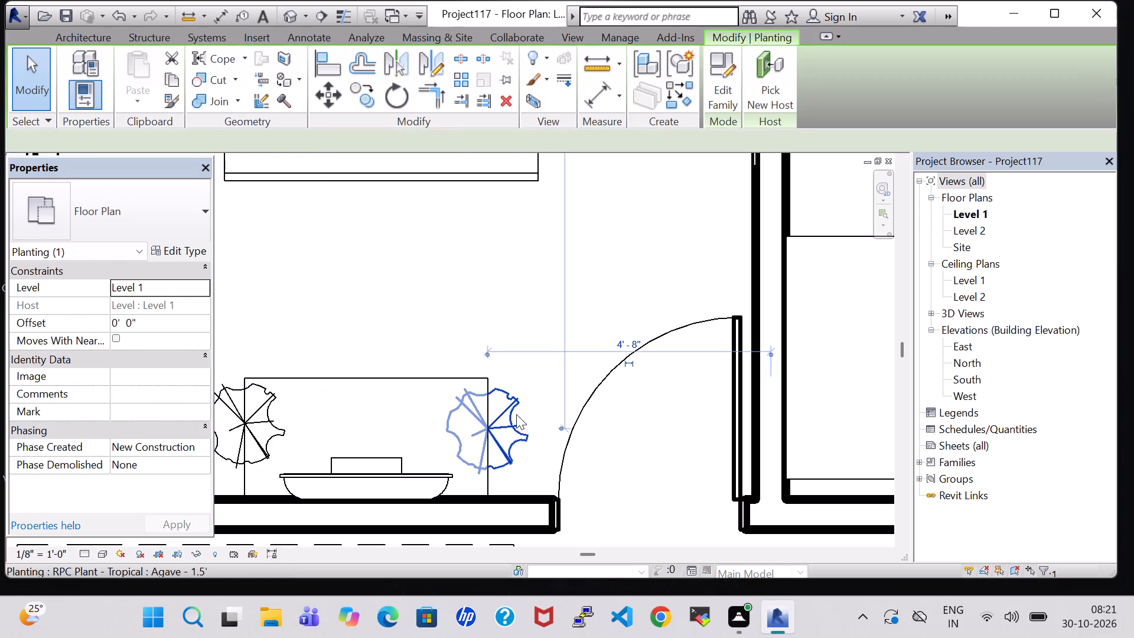
{"action": "double_click", "coordinate": [117, 327]}
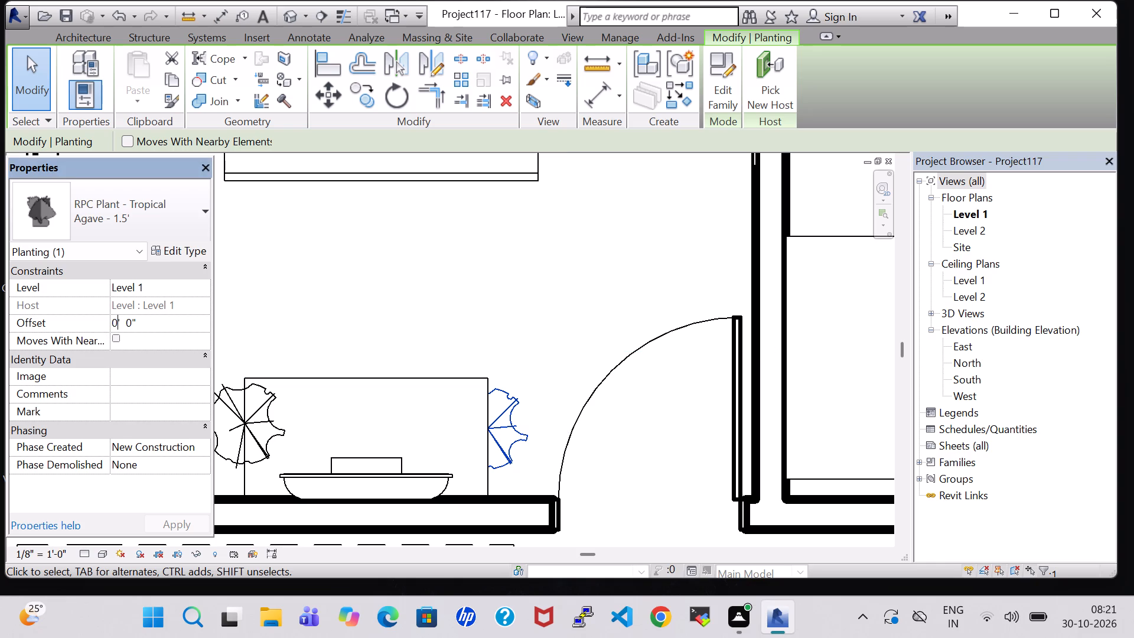
{"action": "key", "text": "BackSpace"}
{"action": "key", "text": "2"}
{"action": "key", "text": "Right"}
{"action": "key", "text": "Right"}
{"action": "key", "text": "Right"}
{"action": "key", "text": "Right"}
{"action": "key", "text": "BackSpace"}
{"action": "key", "text": "2"}
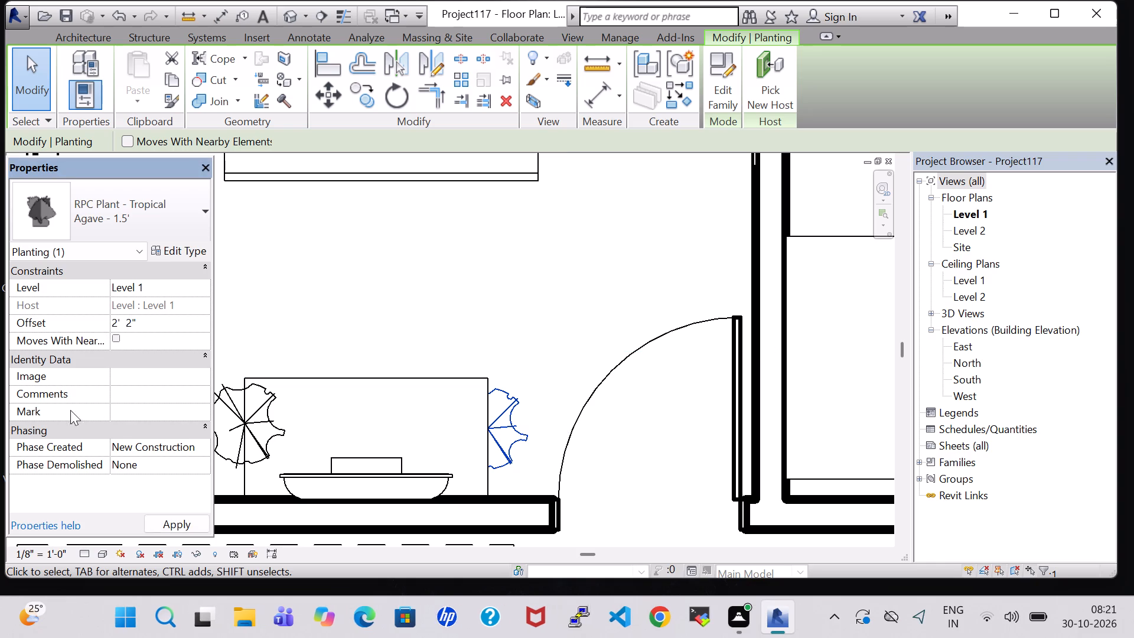
{"action": "left_click", "coordinate": [188, 530]}
{"action": "left_click", "coordinate": [487, 324]}
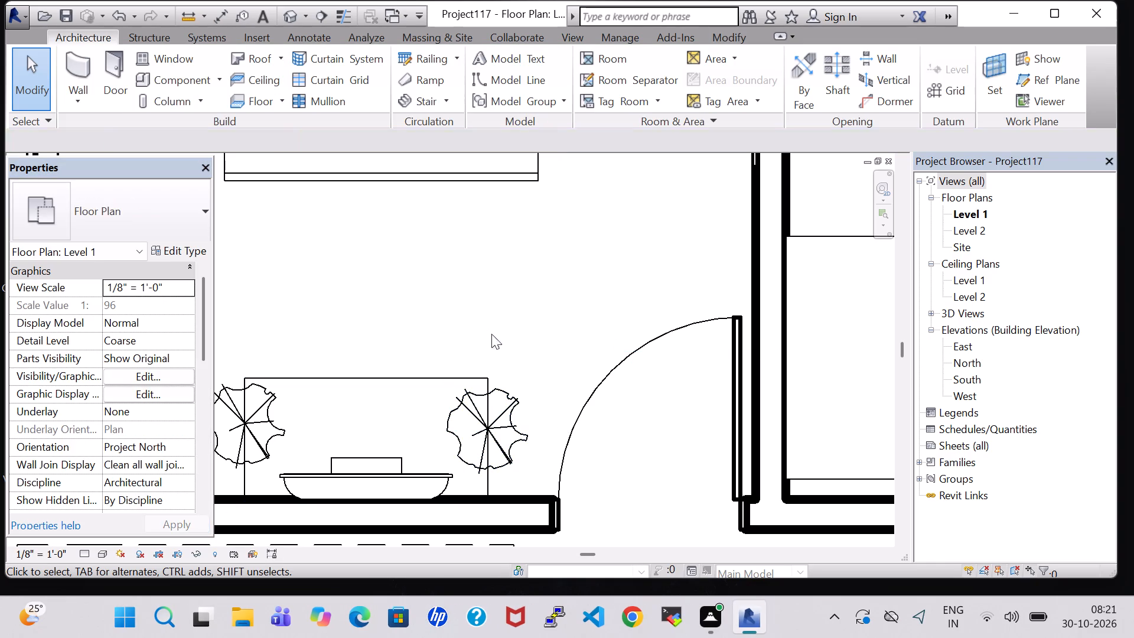
Nudge the door-side plant inward and away from the TV wall, about 4' 10 1/4" from the partition wall.
{"action": "left_click", "coordinate": [504, 396]}
{"action": "key", "text": "Left"}
{"action": "key", "text": "Left"}
{"action": "key", "text": "Left"}
{"action": "key", "text": "Left"}
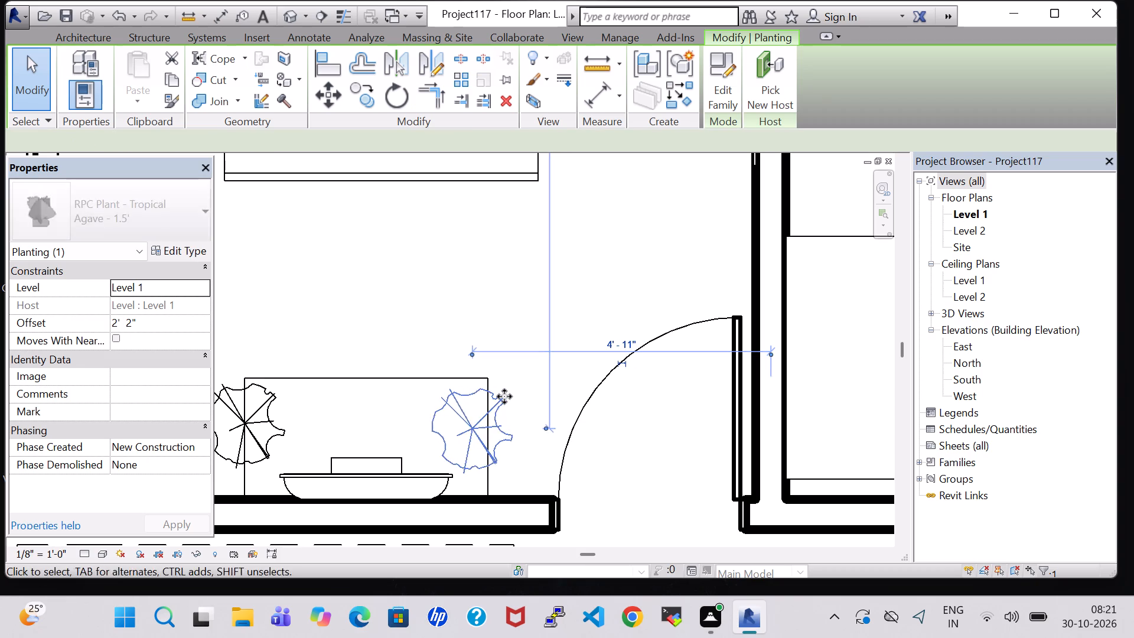
{"action": "key", "text": "Up"}
{"action": "key", "text": "Up"}
{"action": "key", "text": "Up"}
{"action": "key", "text": "Up"}
{"action": "key", "text": "Up"}
{"action": "key", "text": "Right"}
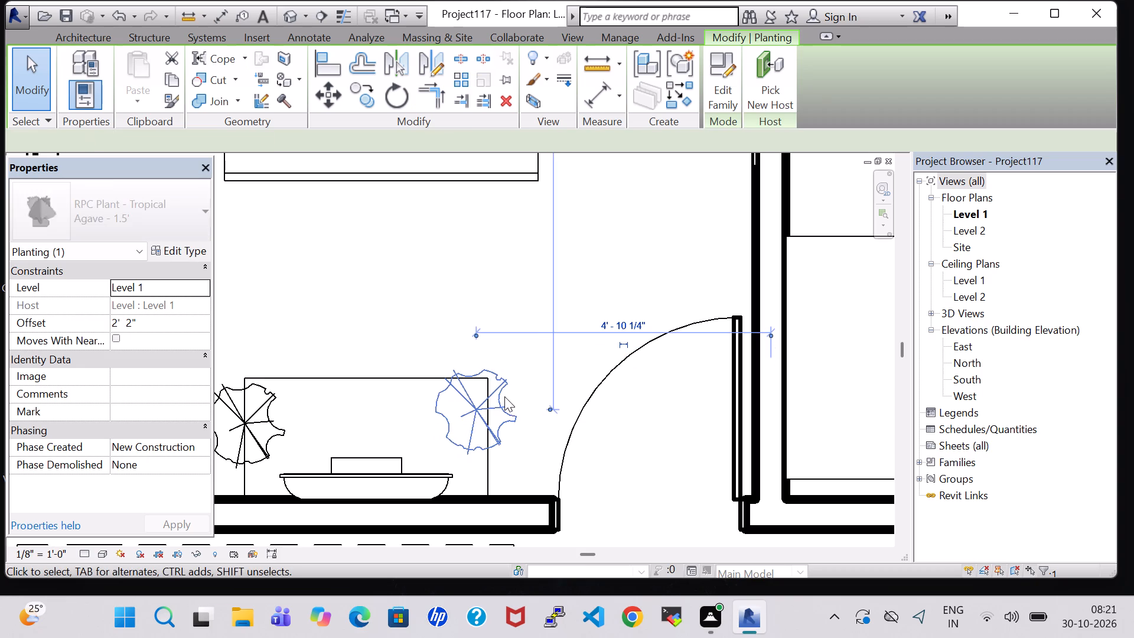
Nudge the other table plant inward and level with its pair, about 8' 5 3/4" from the partition wall.
{"action": "left_click", "coordinate": [271, 413]}
{"action": "key", "text": "Up"}
{"action": "key", "text": "Up"}
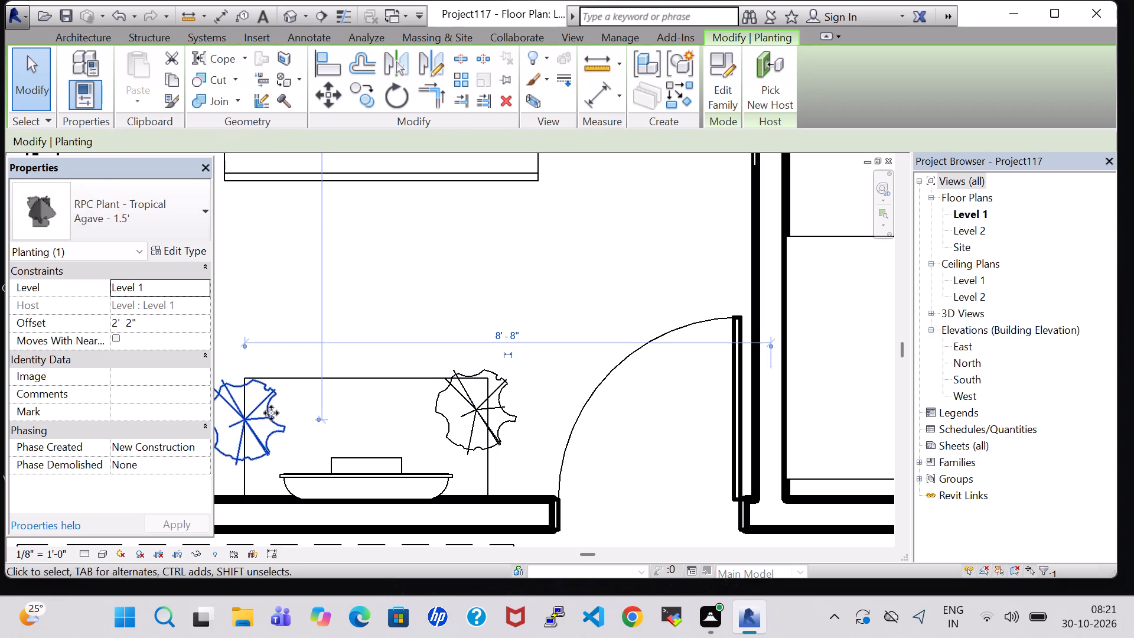
{"action": "key", "text": "Up"}
{"action": "key", "text": "Right"}
{"action": "key", "text": "Right"}
{"action": "key", "text": "Right"}
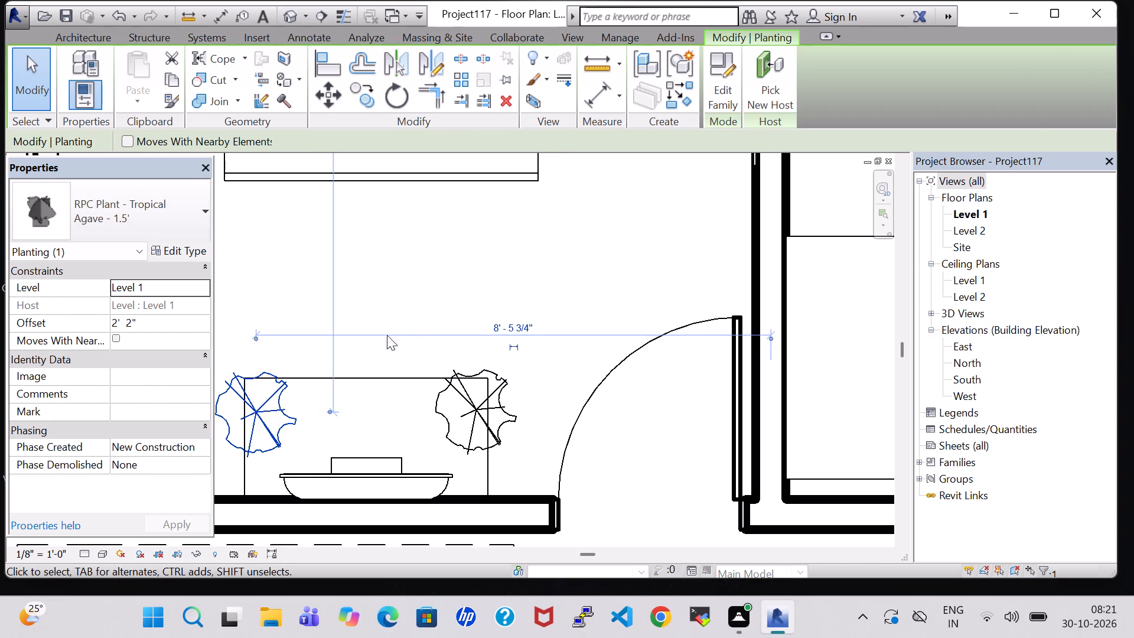
{"action": "left_click", "coordinate": [454, 264]}
Examine the BEDROOM-1 TV table and its two plants in the 3D view.
{"action": "scroll", "coordinate": [454, 264], "scroll_direction": "down", "scroll_amount": 3}
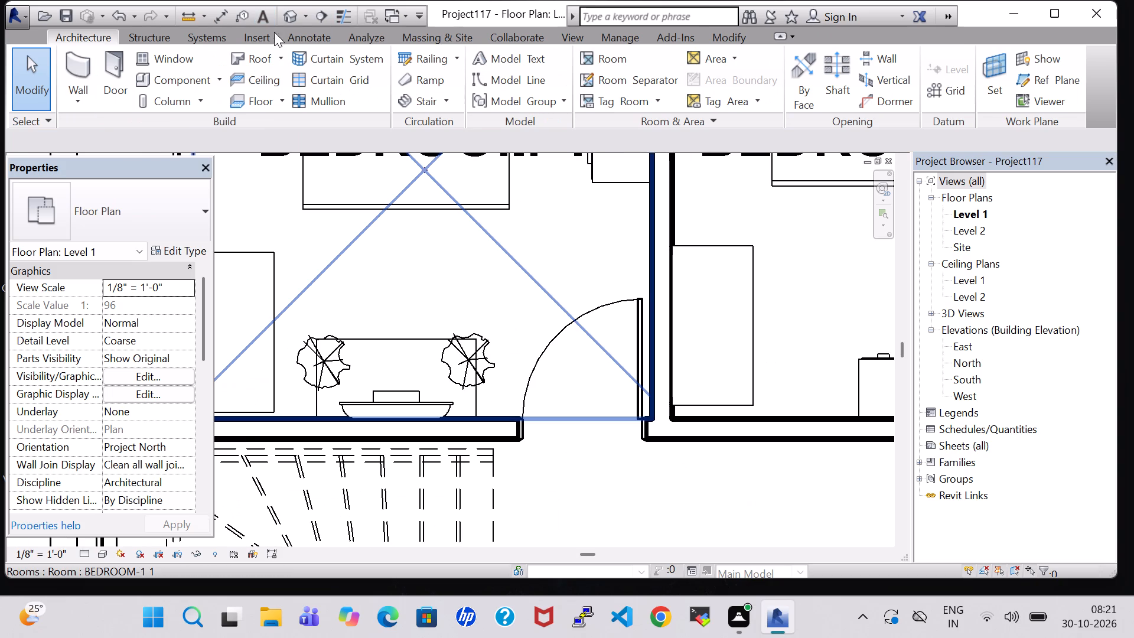
{"action": "left_click", "coordinate": [287, 15]}
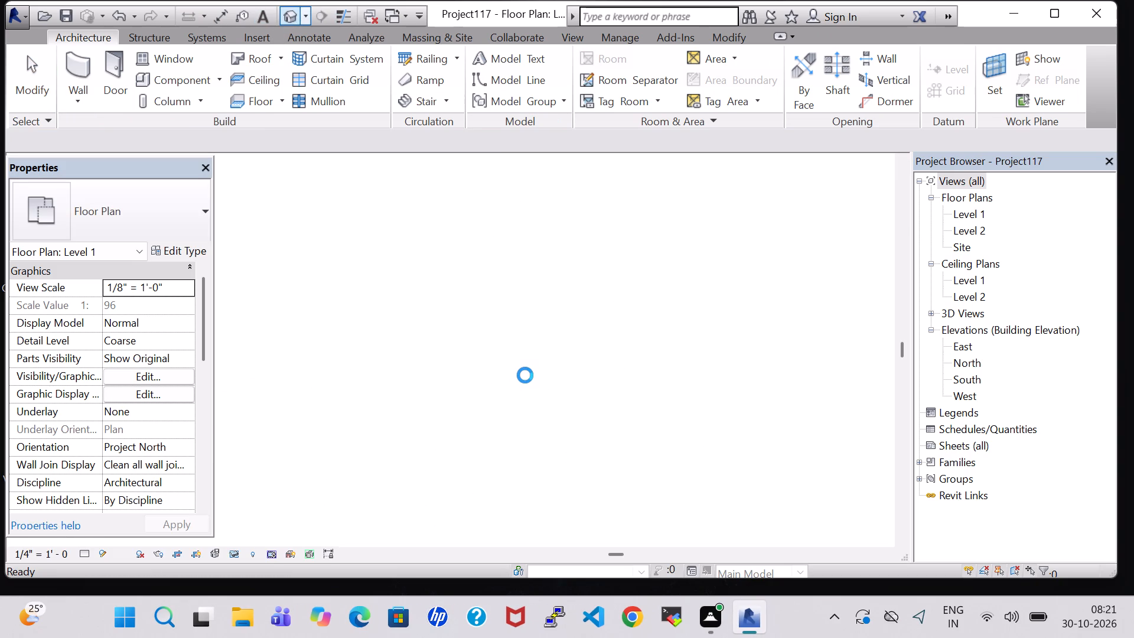
{"action": "scroll", "coordinate": [500, 243], "scroll_direction": "up", "scroll_amount": 5}
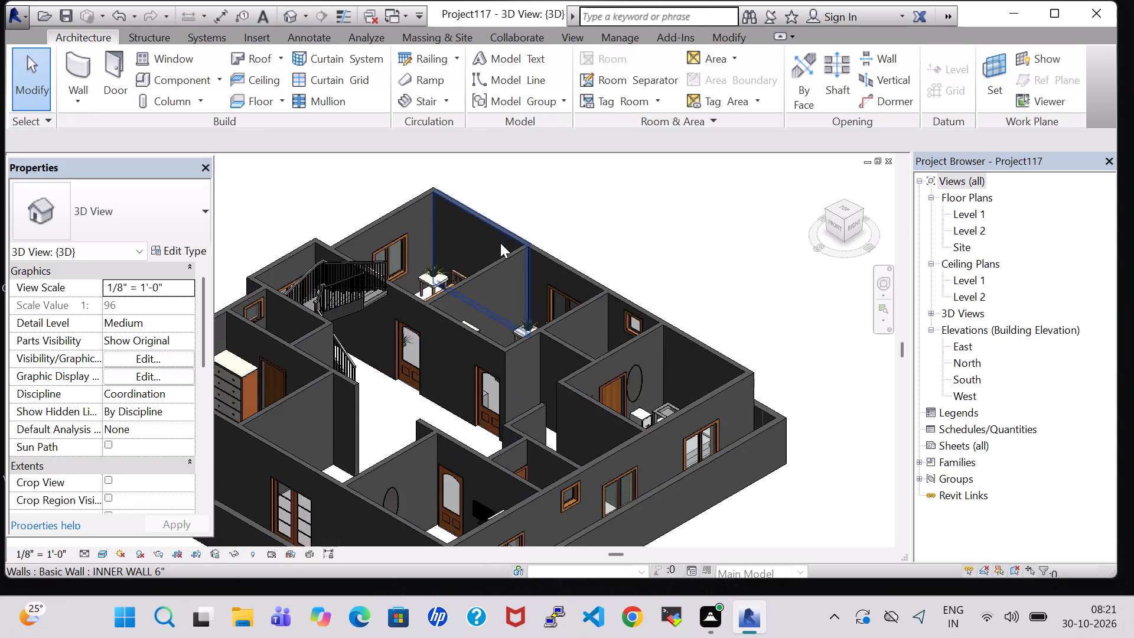
{"action": "scroll", "coordinate": [500, 243], "scroll_direction": "up", "scroll_amount": 3}
{"action": "middle_click_drag", "start_coordinate": [686, 201], "coordinate": [536, 377], "text": "shift"}
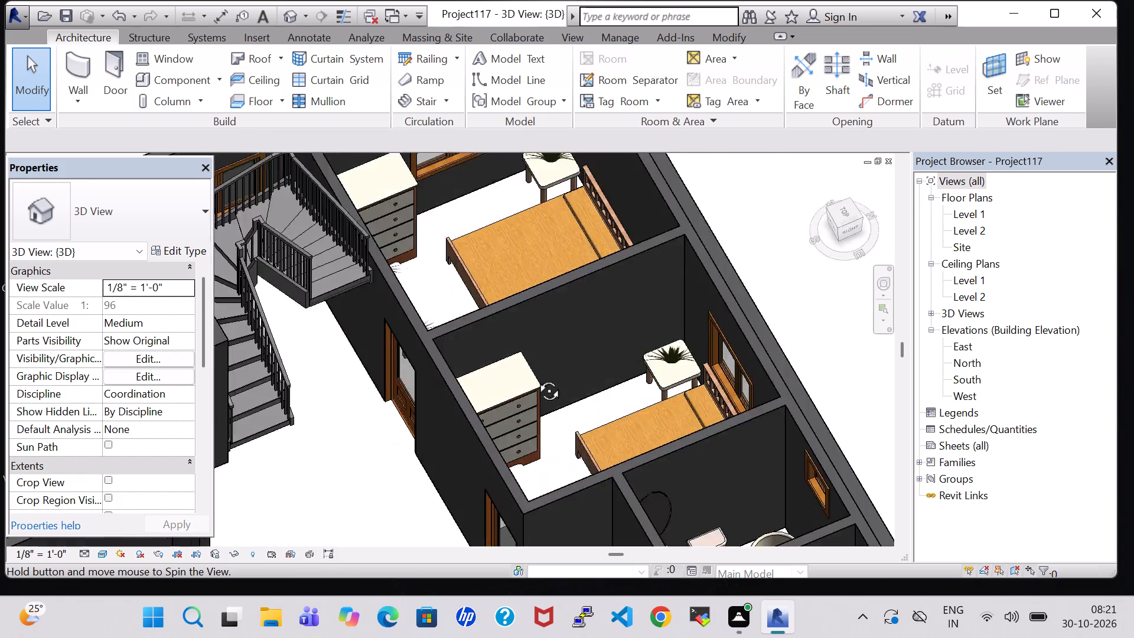
{"action": "middle_click_drag", "start_coordinate": [536, 377], "coordinate": [456, 390], "text": "shift"}
{"action": "middle_click_drag", "start_coordinate": [610, 514], "coordinate": [449, 212]}
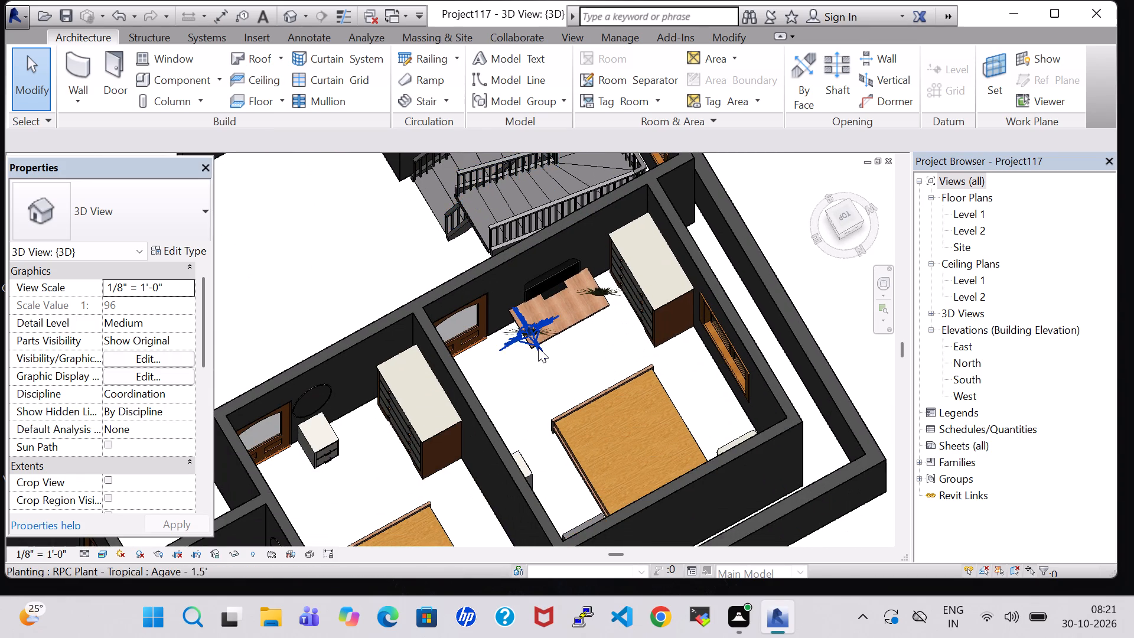
{"action": "middle_click_drag", "start_coordinate": [579, 362], "coordinate": [553, 277], "text": "shift"}
{"action": "scroll", "coordinate": [579, 362], "scroll_direction": "up", "scroll_amount": 1, "text": "shift"}
{"action": "scroll", "coordinate": [563, 315], "scroll_direction": "up", "scroll_amount": 5}
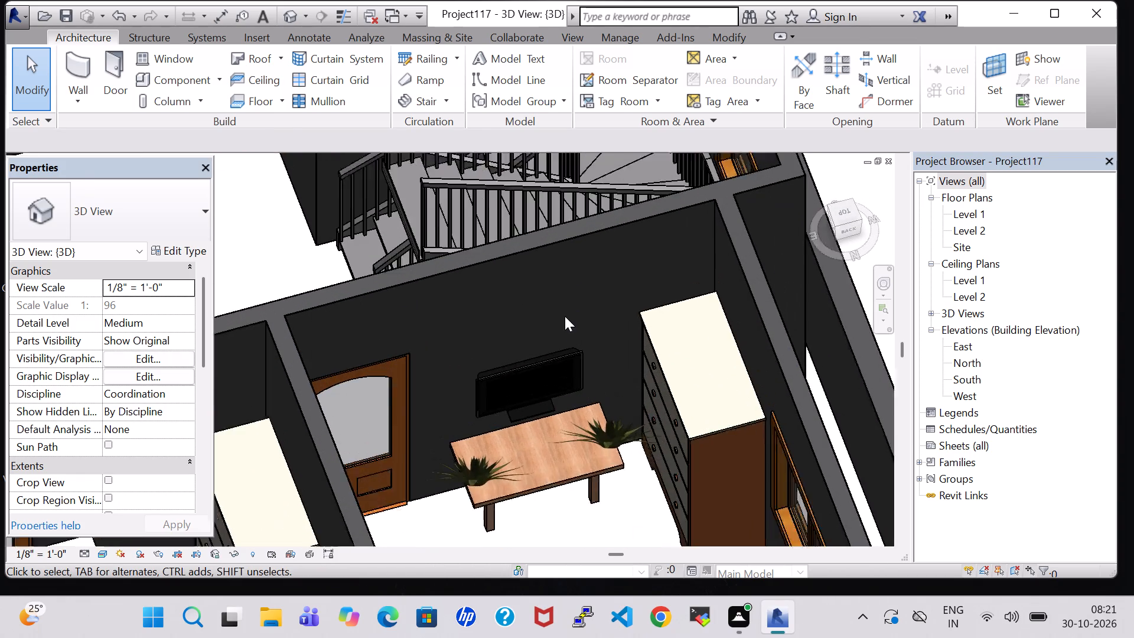
{"action": "middle_click_drag", "start_coordinate": [582, 334], "coordinate": [536, 232], "text": "shift"}
{"action": "middle_click_drag", "start_coordinate": [530, 424], "coordinate": [575, 135]}
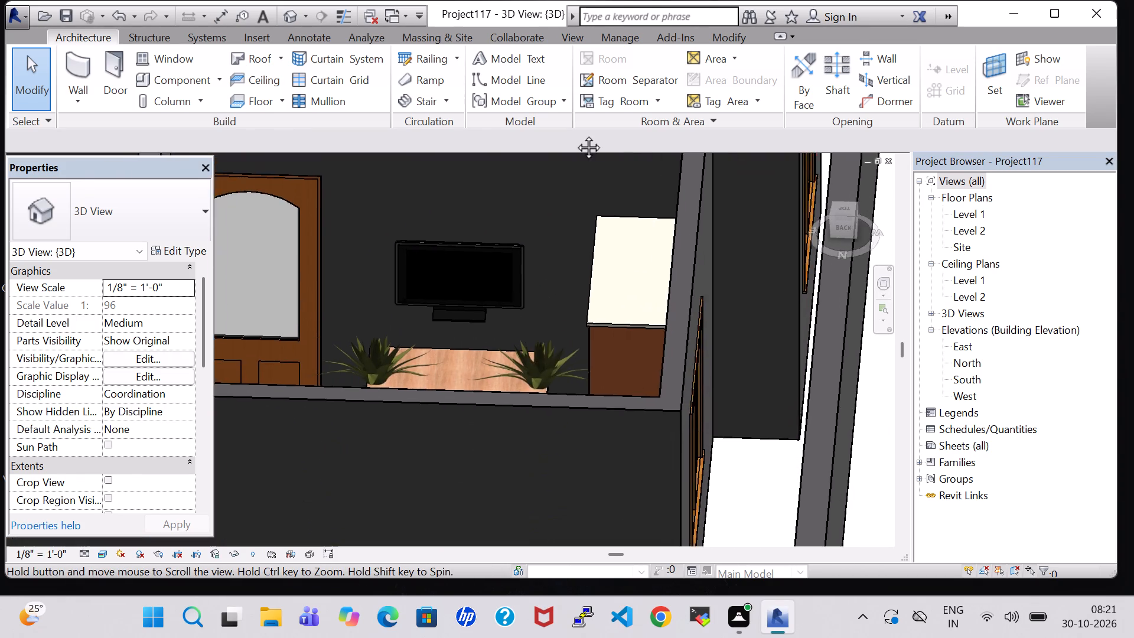
In the Level 1 plan, place a copy of BEDROOM-1's 72" x 30" rectangular table against BEDROOM-3's TV wall, about 4' 9" from the outer wall.
{"action": "middle_click_drag", "start_coordinate": [474, 203], "coordinate": [486, 223], "text": "shift"}
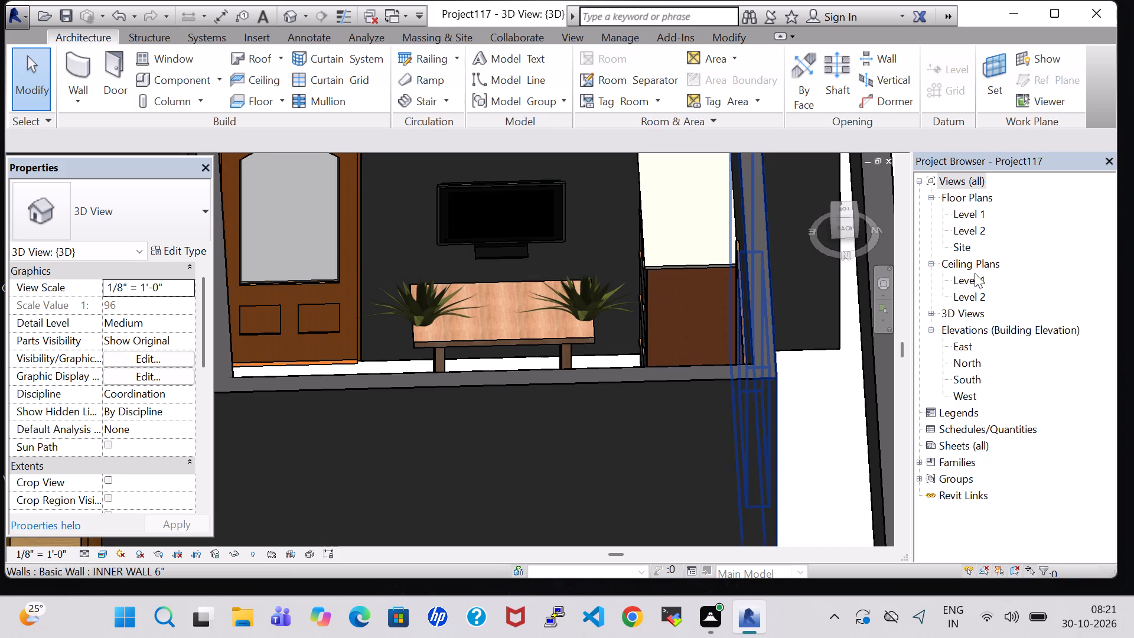
{"action": "double_click", "coordinate": [973, 214]}
{"action": "scroll", "coordinate": [649, 324], "scroll_direction": "down", "scroll_amount": 2}
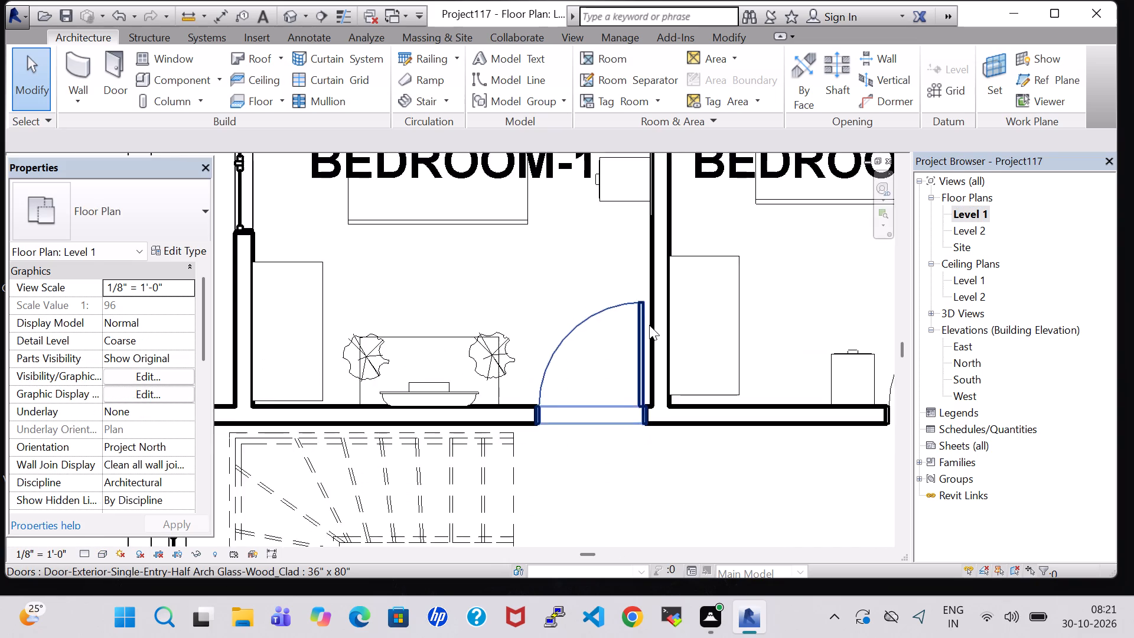
{"action": "scroll", "coordinate": [649, 325], "scroll_direction": "down", "scroll_amount": 8}
{"action": "middle_click_drag", "start_coordinate": [735, 302], "coordinate": [597, 344]}
{"action": "left_click", "coordinate": [453, 369]}
{"action": "right_click", "coordinate": [453, 369]}
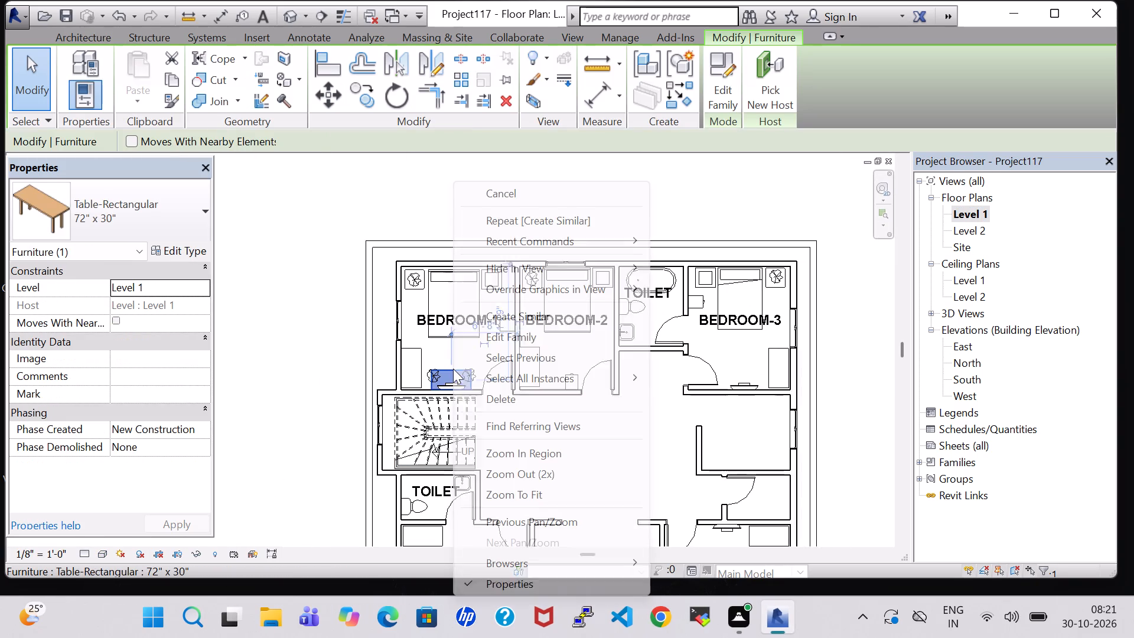
{"action": "left_click", "coordinate": [533, 313]}
{"action": "scroll", "coordinate": [747, 379], "scroll_direction": "up", "scroll_amount": 8}
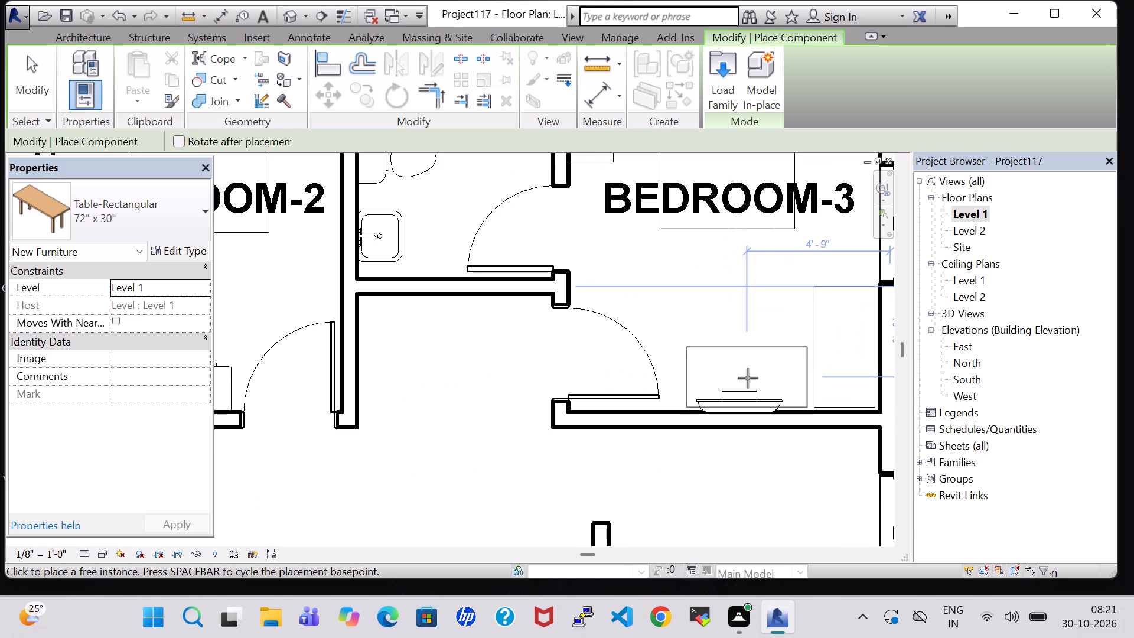
{"action": "left_click", "coordinate": [747, 382]}
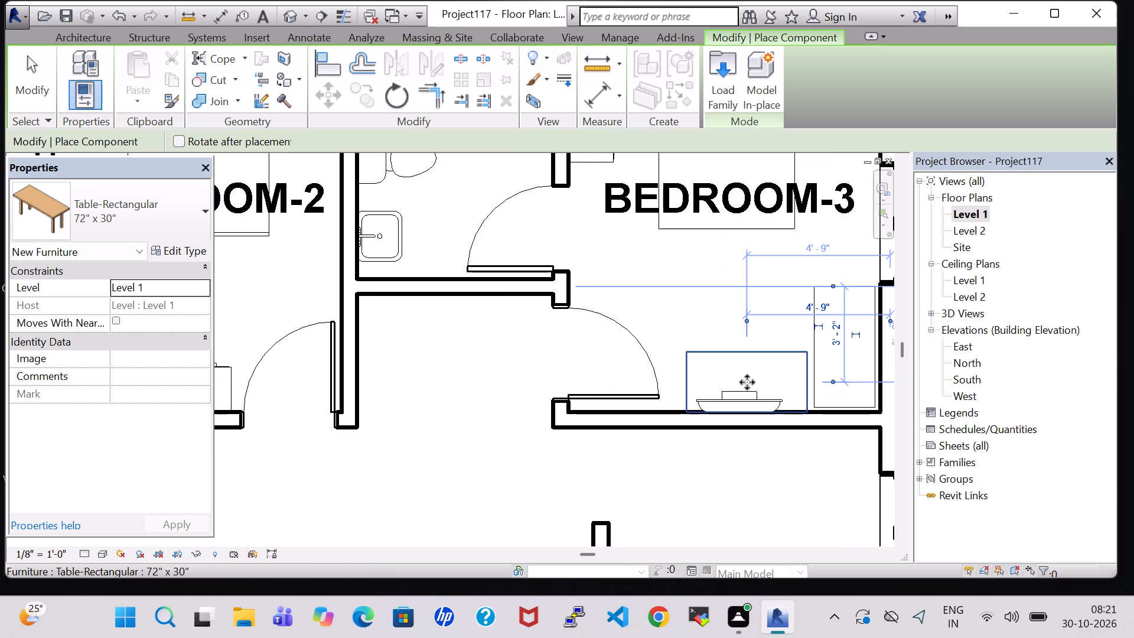
{"action": "key", "text": "Escape"}
{"action": "key", "text": "Escape"}
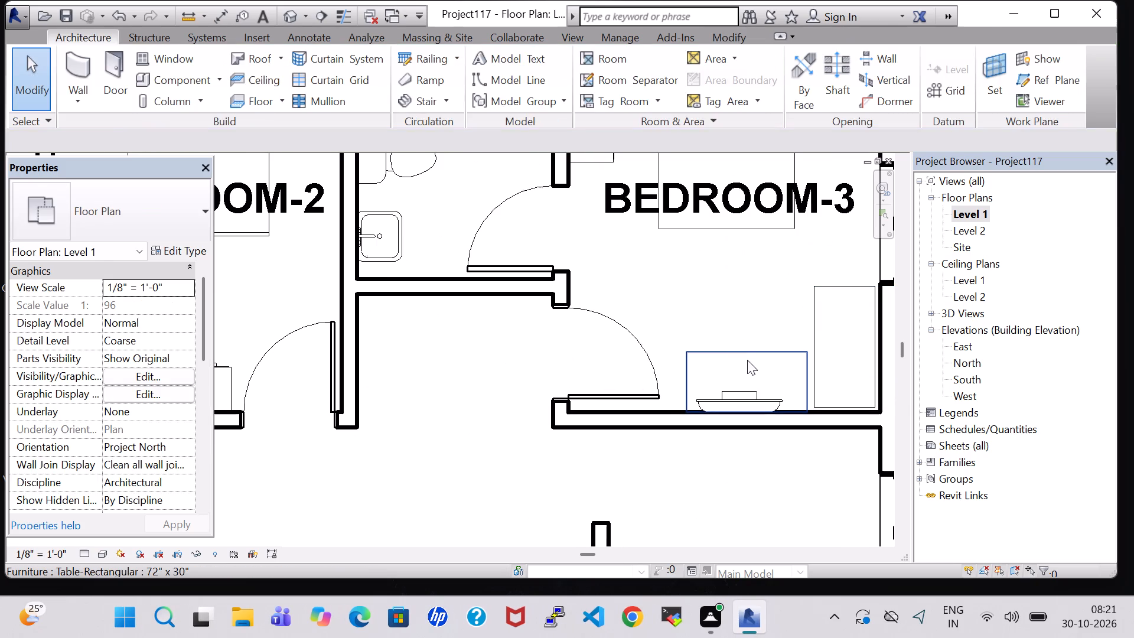
Nudge the BEDROOM-3 table toward the door, to about 5' 0" from the outer wall.
{"action": "left_click", "coordinate": [741, 355]}
{"action": "key", "text": "Left"}
{"action": "key", "text": "Left"}
{"action": "key", "text": "Left"}
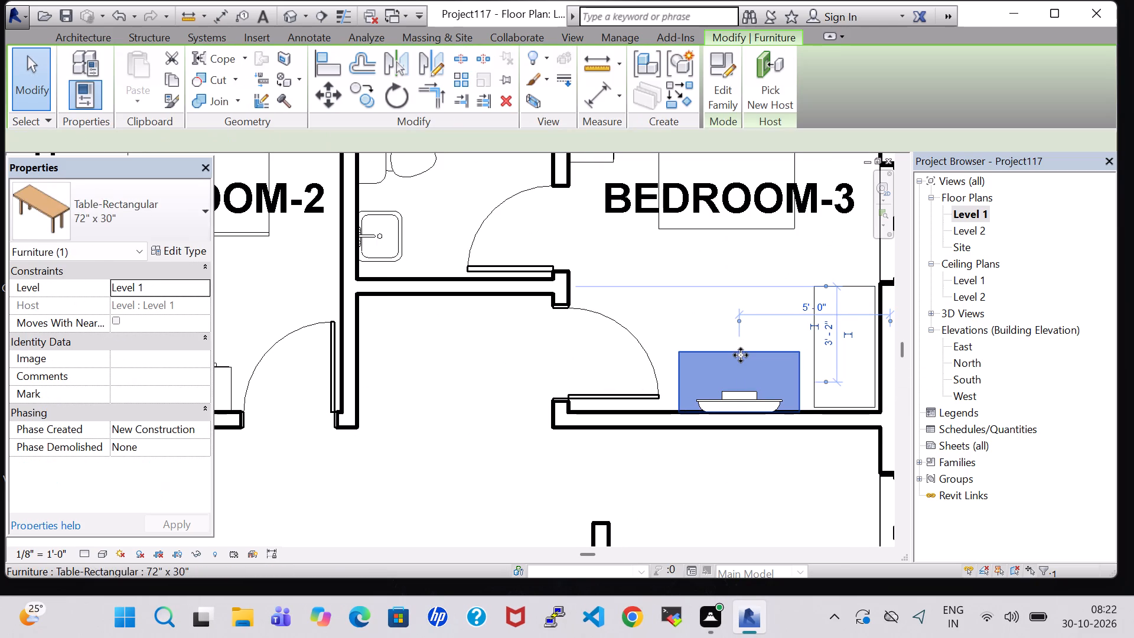
{"action": "left_click", "coordinate": [722, 482]}
Place a Tropical Agave - 1.5' plant on the door-side edge of the BEDROOM-3 table, about 7' 0" from the outer wall.
{"action": "scroll", "coordinate": [483, 454], "scroll_direction": "down", "scroll_amount": 8}
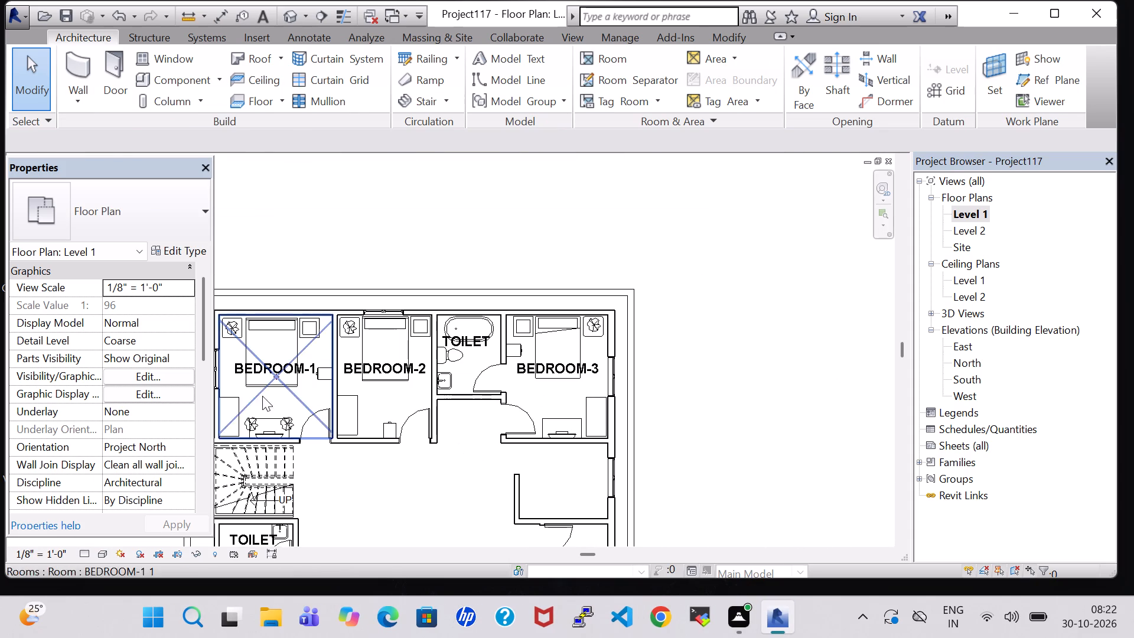
{"action": "left_click", "coordinate": [288, 422]}
{"action": "right_click", "coordinate": [288, 422]}
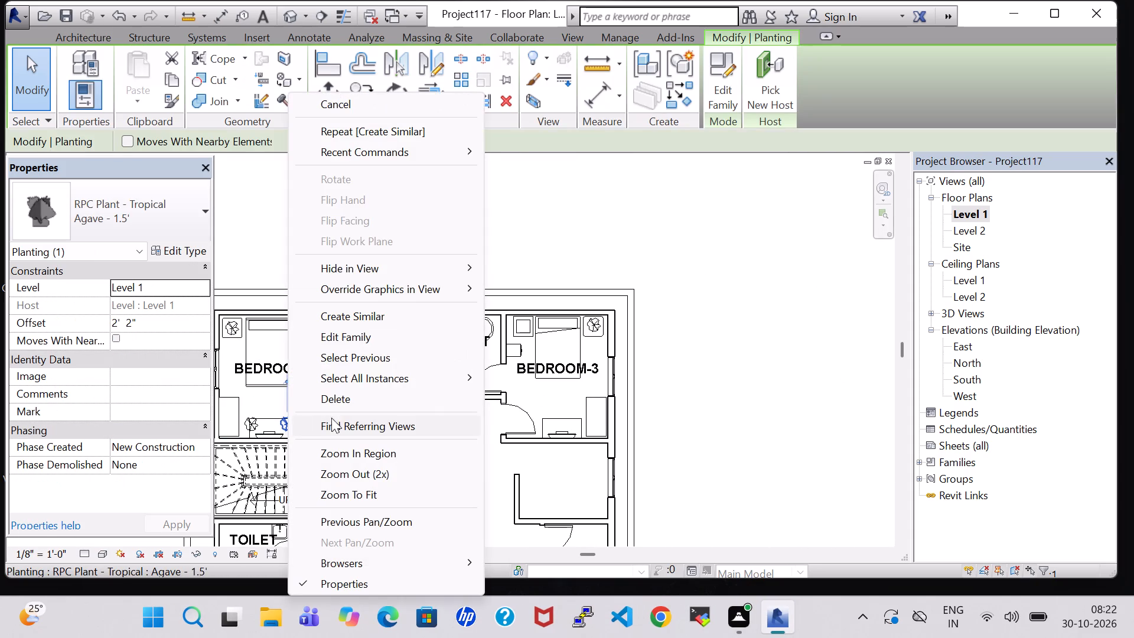
{"action": "left_click", "coordinate": [401, 318]}
{"action": "scroll", "coordinate": [534, 432], "scroll_direction": "up", "scroll_amount": 4}
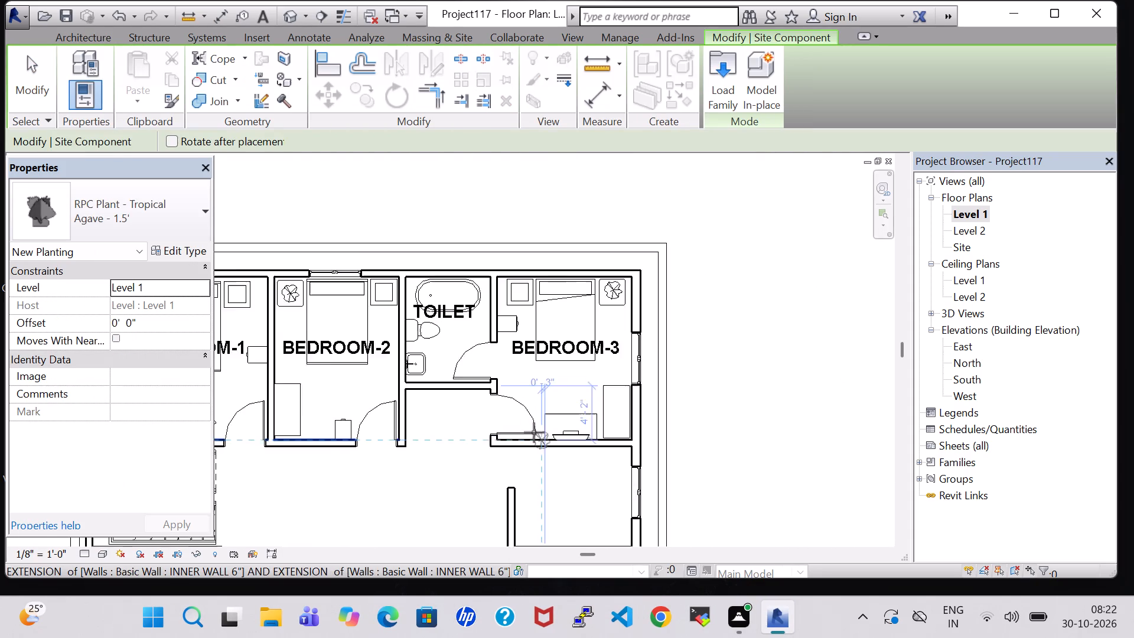
{"action": "scroll", "coordinate": [534, 432], "scroll_direction": "up", "scroll_amount": 6}
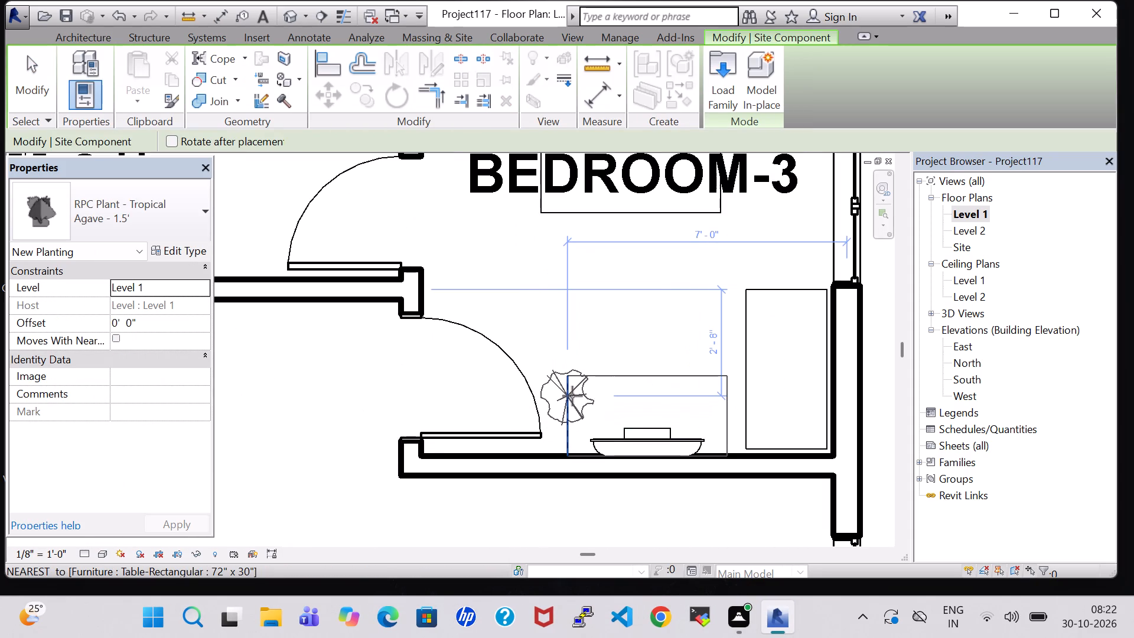
{"action": "left_click", "coordinate": [573, 396]}
{"action": "key", "text": "Escape"}
{"action": "key", "text": "Escape"}
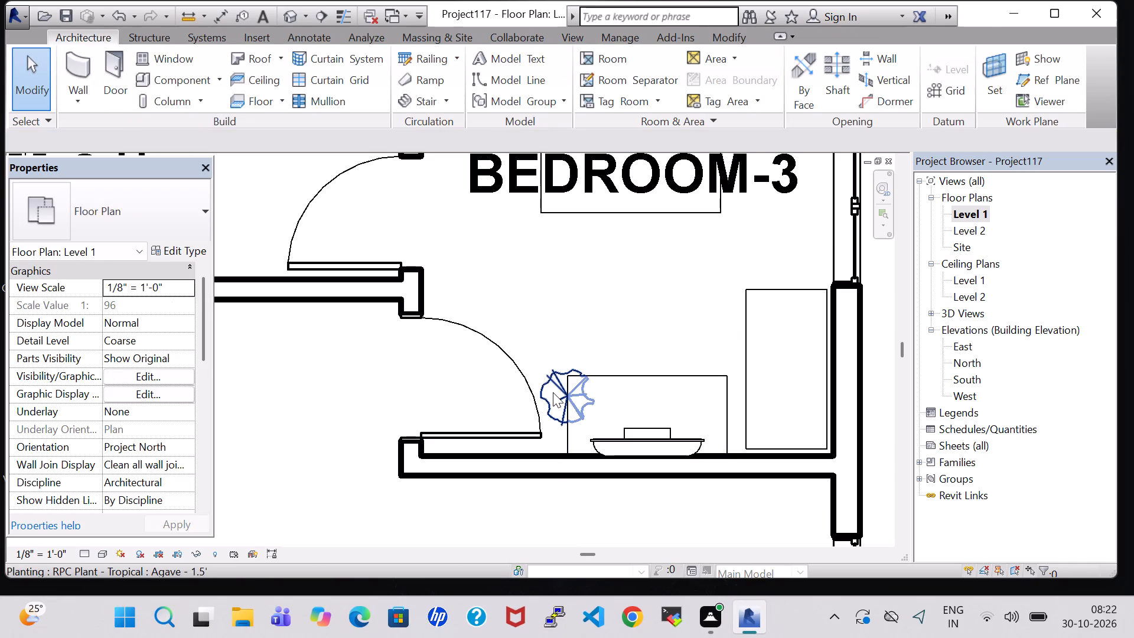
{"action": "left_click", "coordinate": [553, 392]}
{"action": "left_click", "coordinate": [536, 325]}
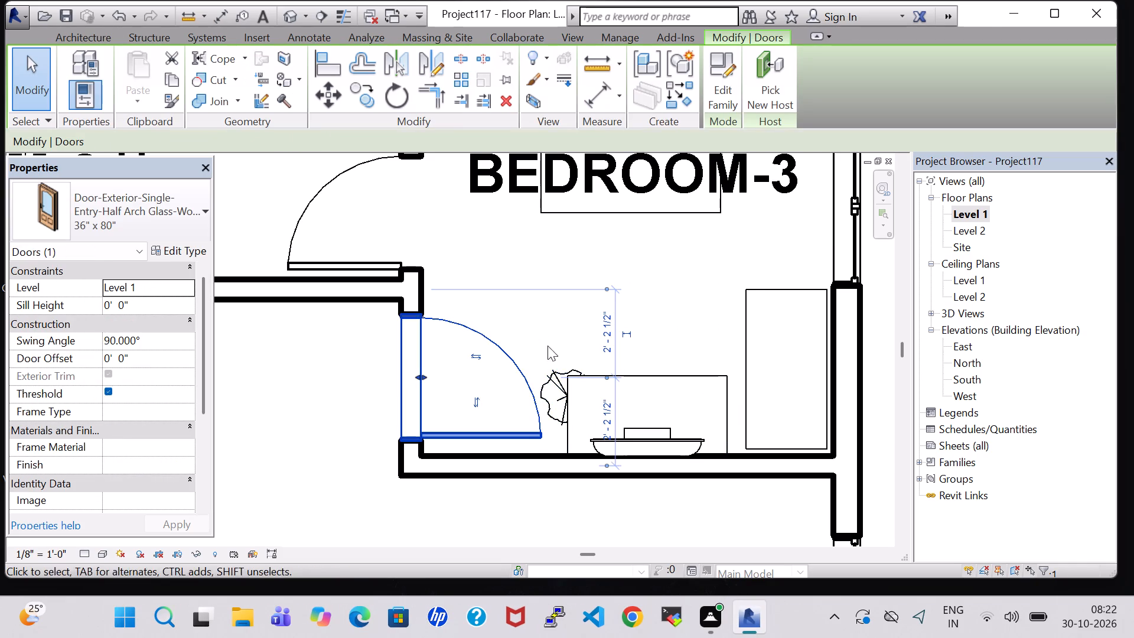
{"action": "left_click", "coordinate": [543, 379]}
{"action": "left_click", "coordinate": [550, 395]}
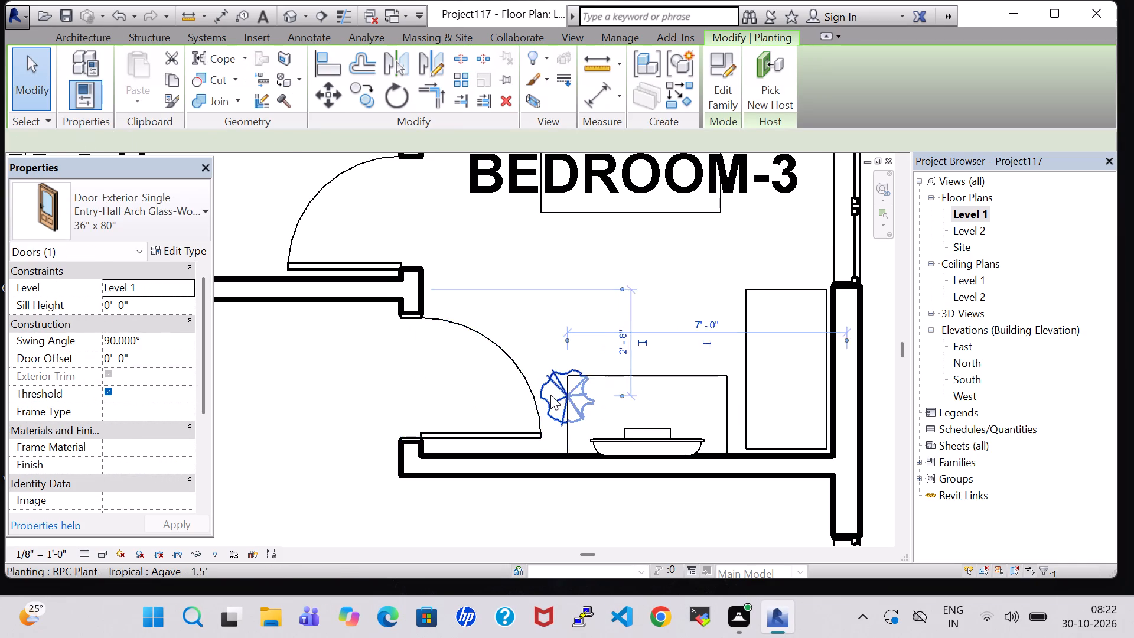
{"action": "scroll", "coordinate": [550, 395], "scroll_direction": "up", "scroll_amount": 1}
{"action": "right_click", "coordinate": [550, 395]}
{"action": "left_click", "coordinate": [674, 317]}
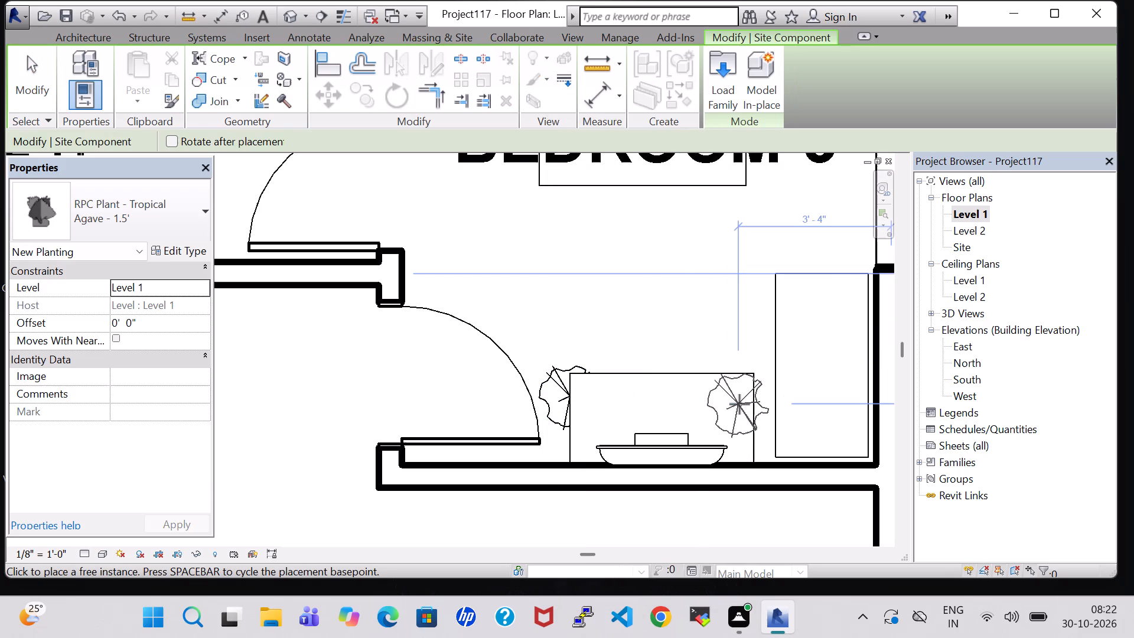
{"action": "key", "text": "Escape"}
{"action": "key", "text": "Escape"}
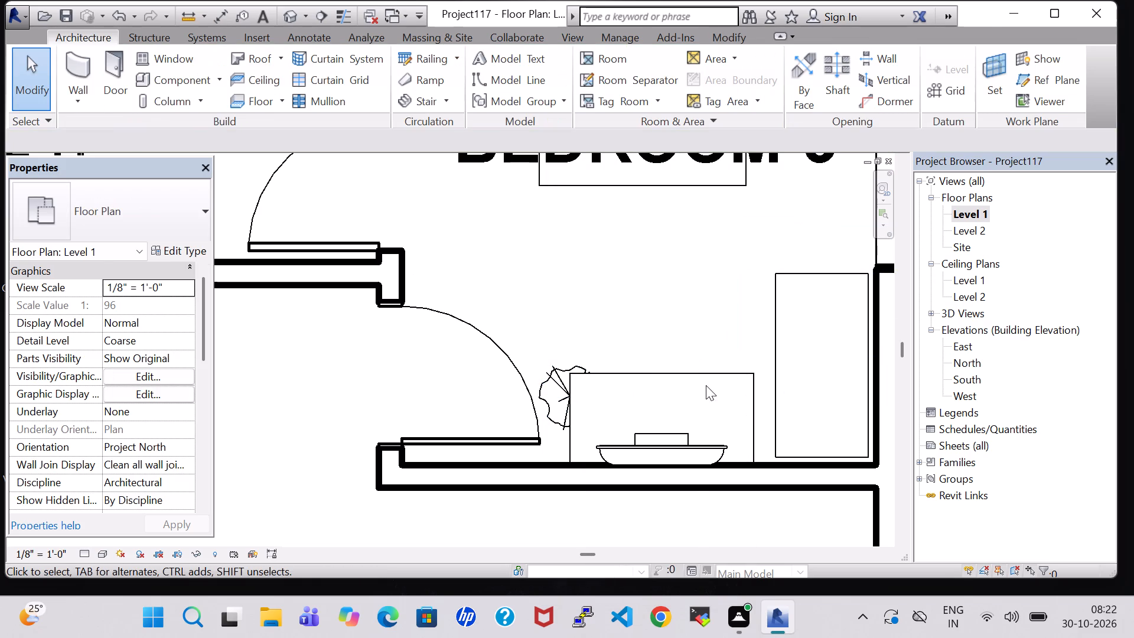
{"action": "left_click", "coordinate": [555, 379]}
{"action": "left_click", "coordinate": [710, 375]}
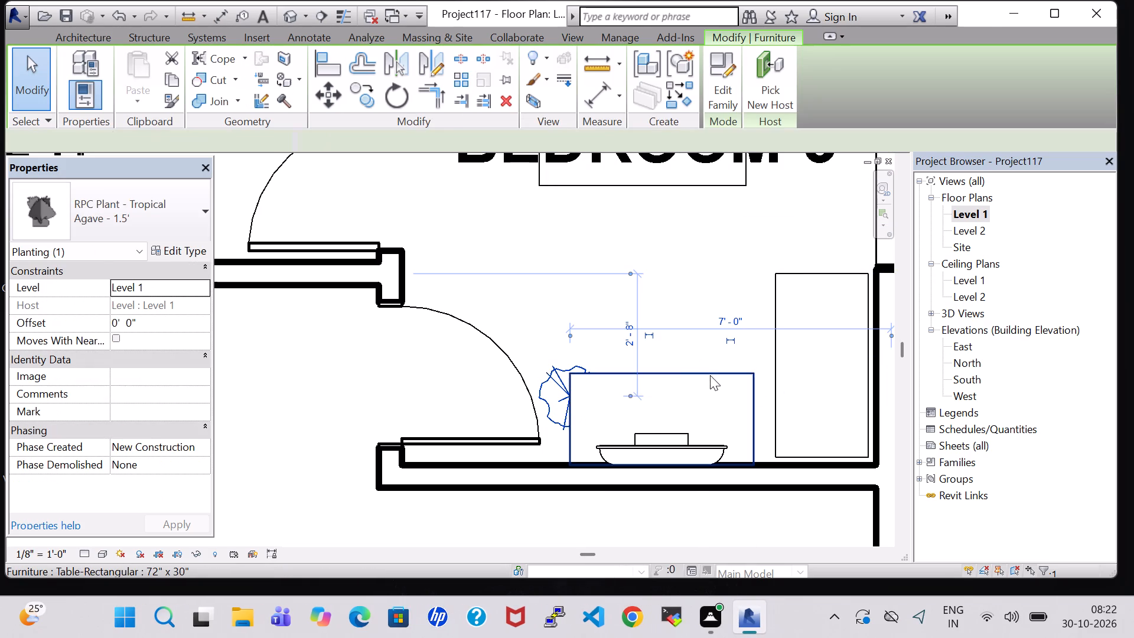
Examine the BEDROOM-1 TV table and its two plants in the 3D view.
{"action": "left_click", "coordinate": [289, 19]}
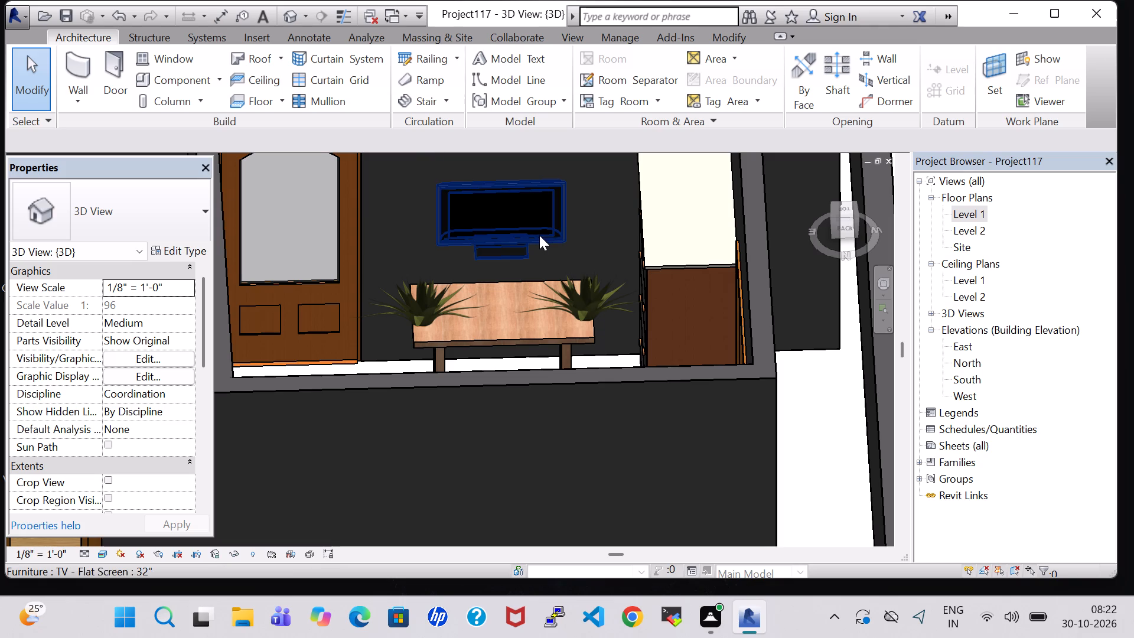
{"action": "scroll", "coordinate": [539, 235], "scroll_direction": "down", "scroll_amount": 4}
{"action": "middle_click_drag", "start_coordinate": [539, 235], "coordinate": [554, 237], "text": "shift"}
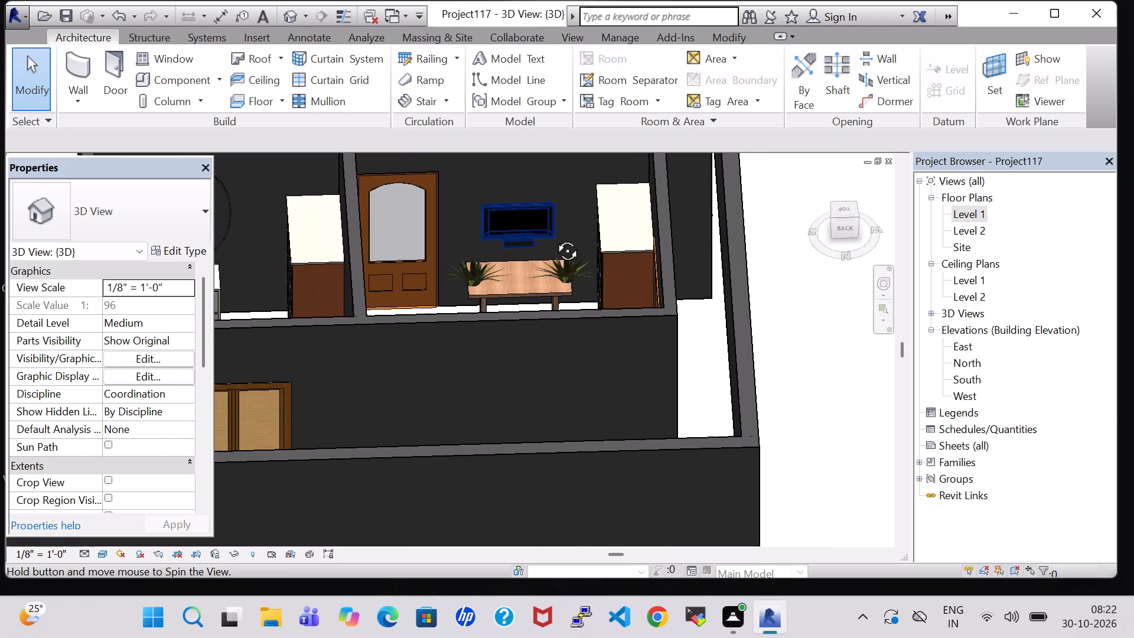
{"action": "middle_click_drag", "start_coordinate": [554, 237], "coordinate": [603, 249], "text": "shift"}
{"action": "middle_click_drag", "start_coordinate": [638, 170], "coordinate": [555, 340]}
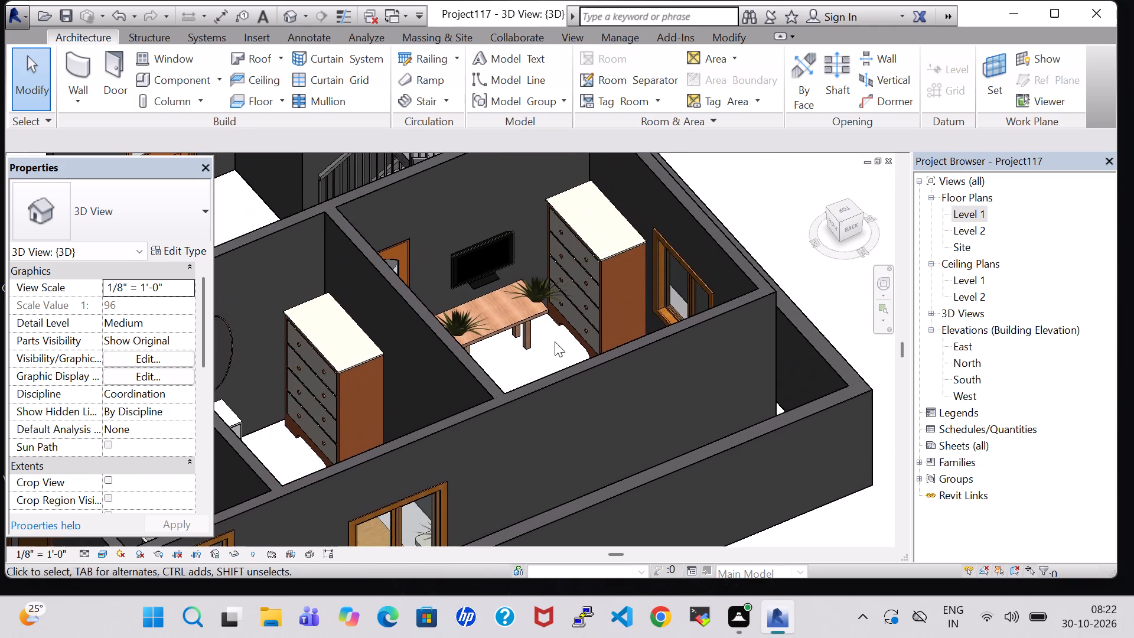
{"action": "scroll", "coordinate": [555, 329], "scroll_direction": "up", "scroll_amount": 6}
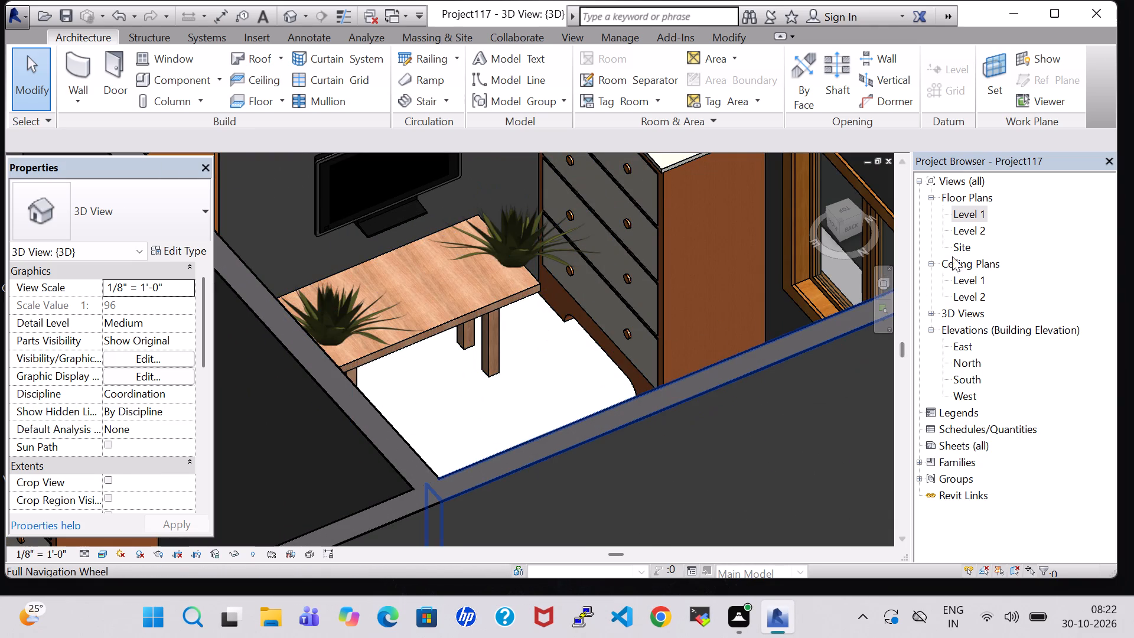
Back in the Level 1 plan, set the length of the 72" x 30" rectangular table type to 3' 0".
{"action": "double_click", "coordinate": [961, 219]}
{"action": "scroll", "coordinate": [592, 347], "scroll_direction": "down", "scroll_amount": 4}
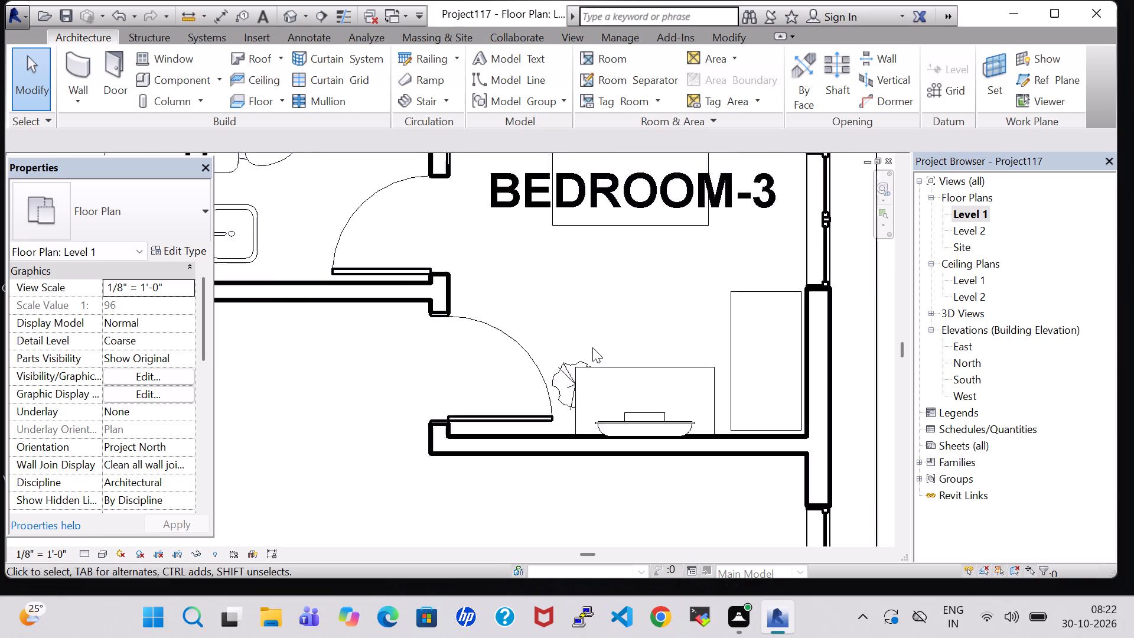
{"action": "scroll", "coordinate": [592, 347], "scroll_direction": "down", "scroll_amount": 4}
{"action": "middle_click_drag", "start_coordinate": [362, 395], "coordinate": [698, 413]}
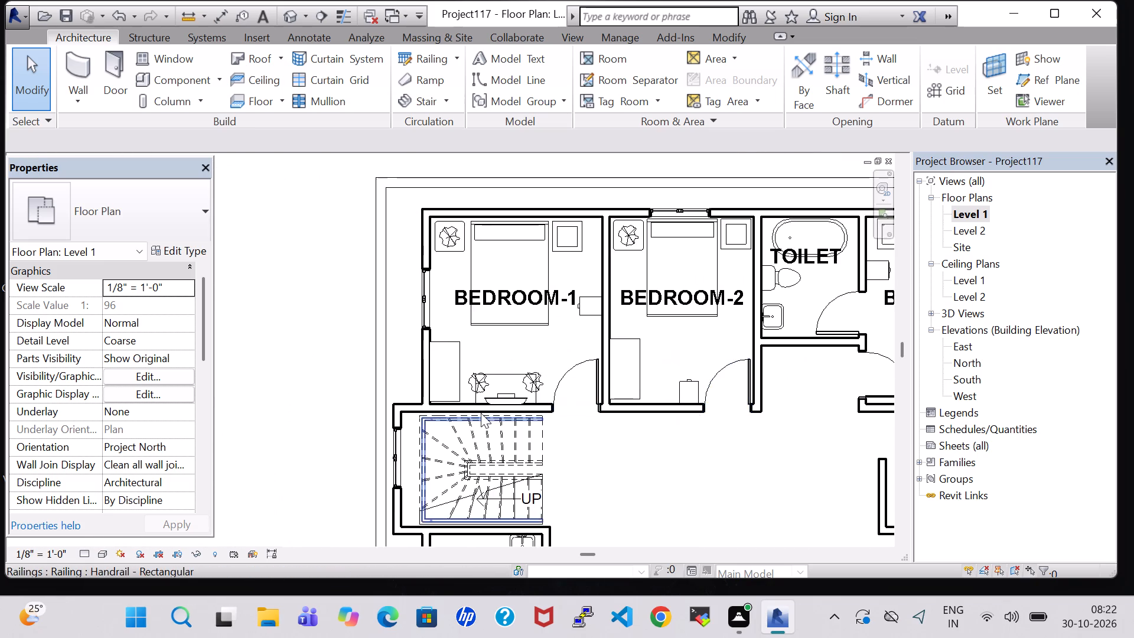
{"action": "scroll", "coordinate": [481, 413], "scroll_direction": "up", "scroll_amount": 8}
{"action": "left_click", "coordinate": [543, 301]}
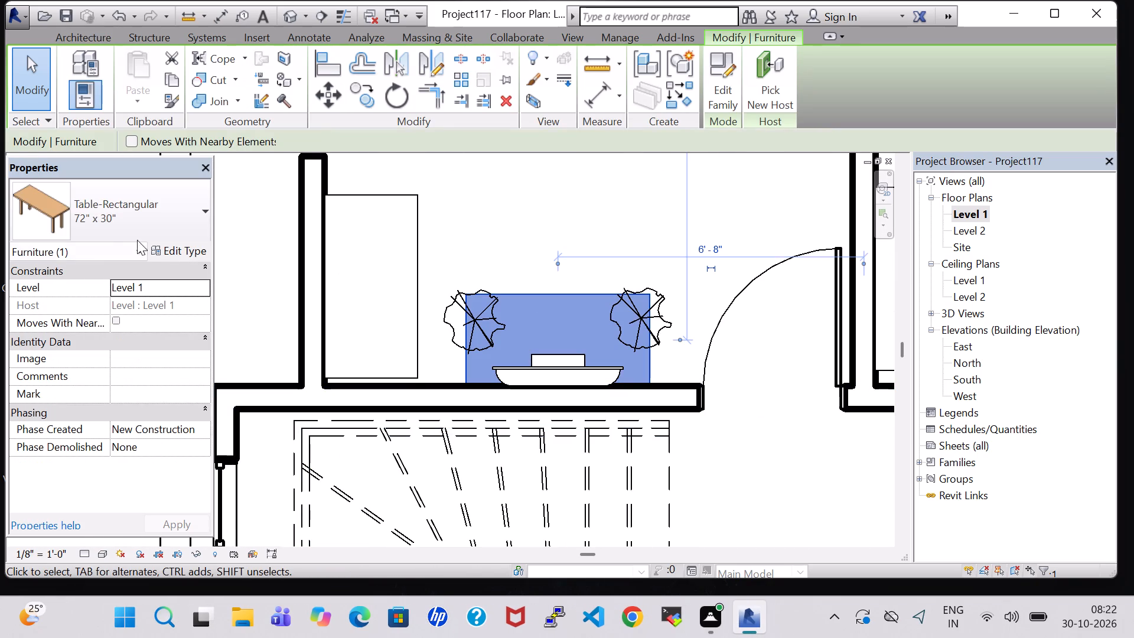
{"action": "left_click", "coordinate": [161, 247]}
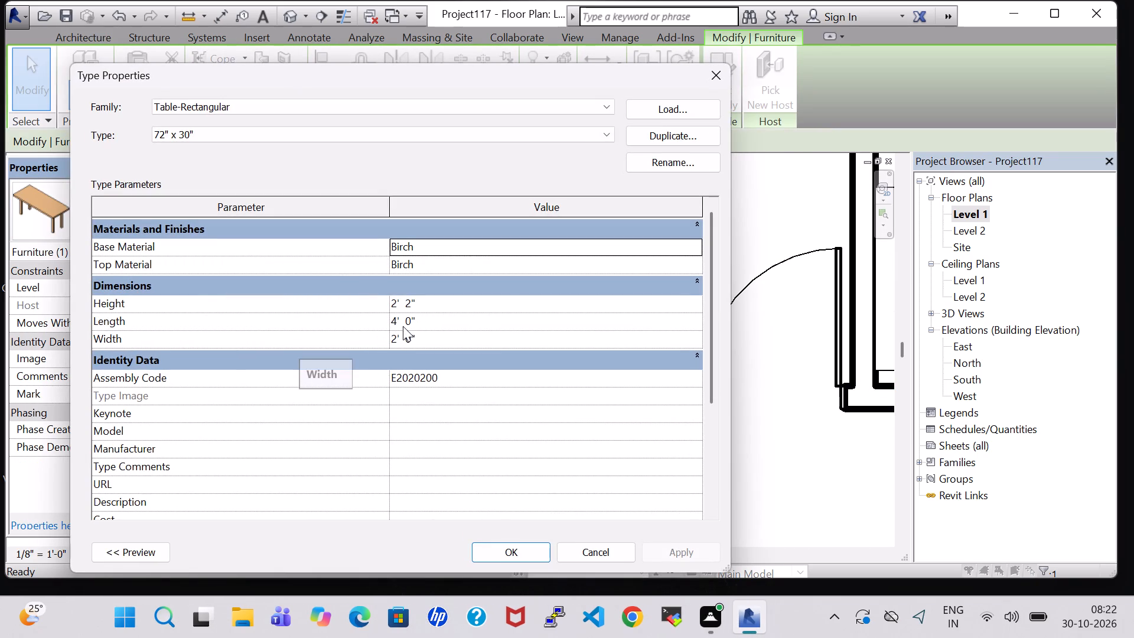
{"action": "double_click", "coordinate": [395, 320]}
{"action": "key", "text": "BackSpace"}
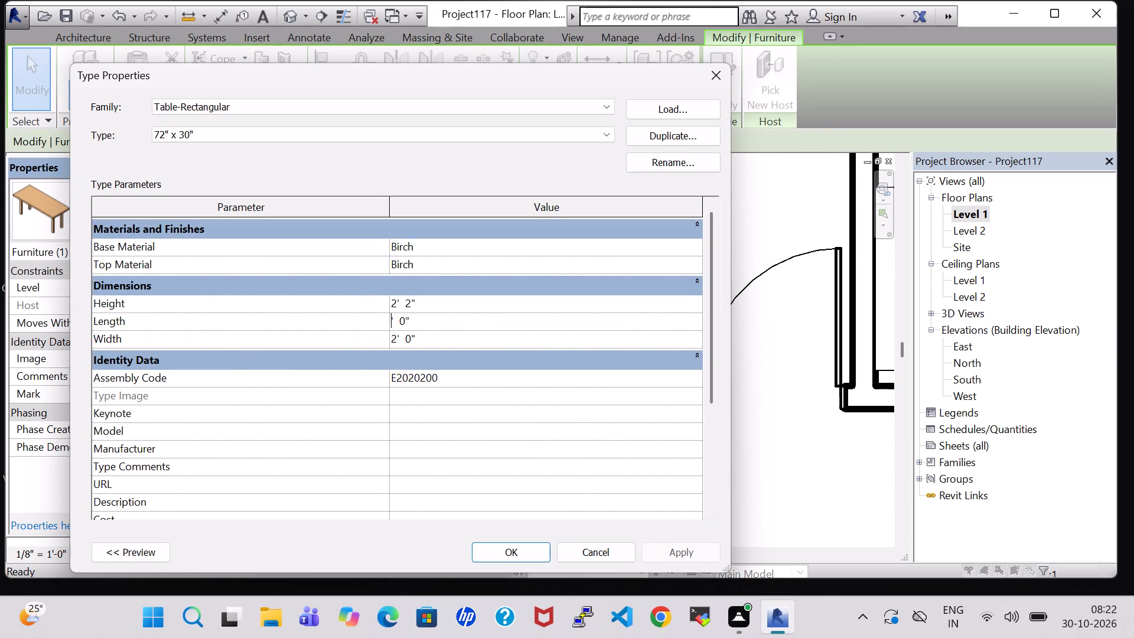
{"action": "key", "text": "3"}
{"action": "left_click", "coordinate": [524, 546]}
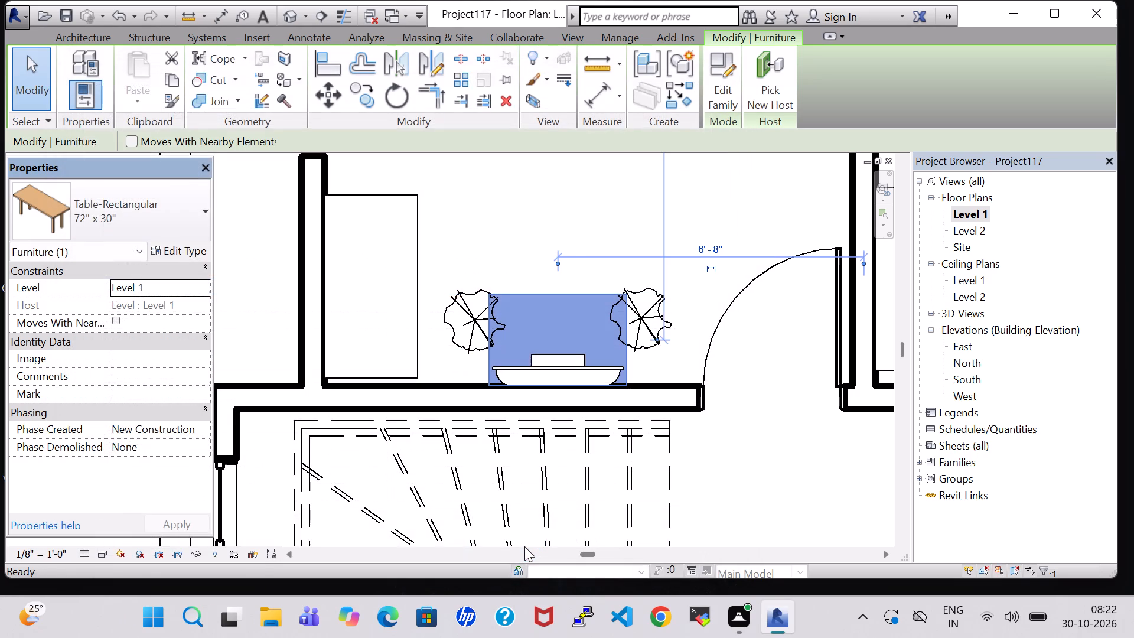
{"action": "left_click", "coordinate": [517, 211]}
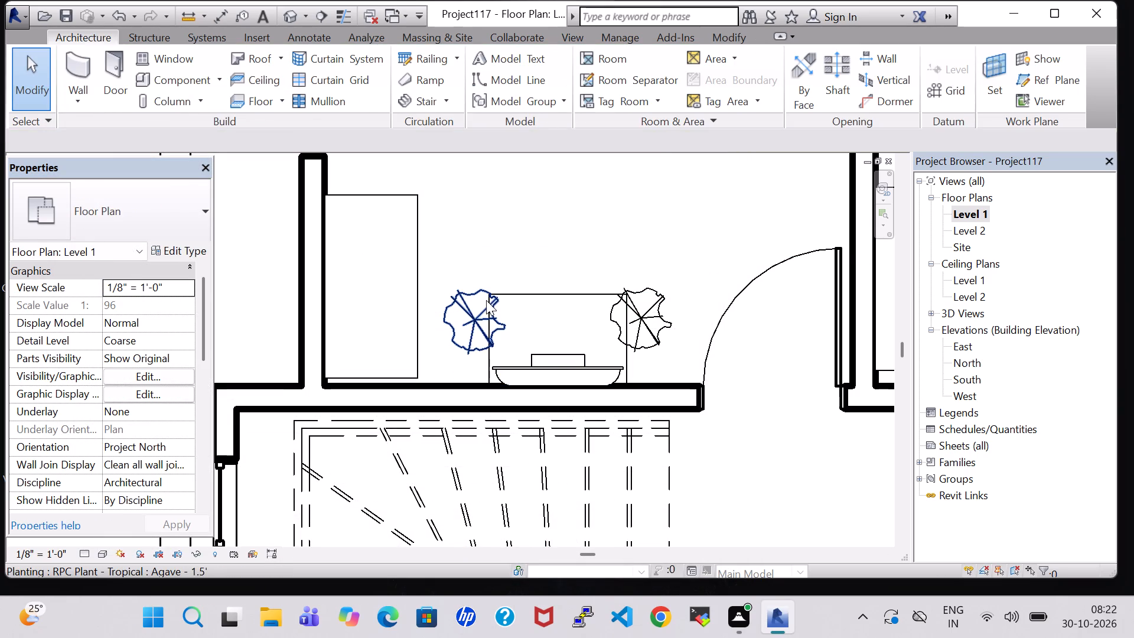
Nudge the BEDROOM-1 plant farther from the door inward, onto the end of the shortened table.
{"action": "left_click", "coordinate": [486, 300]}
{"action": "key", "text": "Right"}
{"action": "key", "text": "Right"}
{"action": "key", "text": "Right"}
{"action": "key", "text": "Right"}
{"action": "key", "text": "Right"}
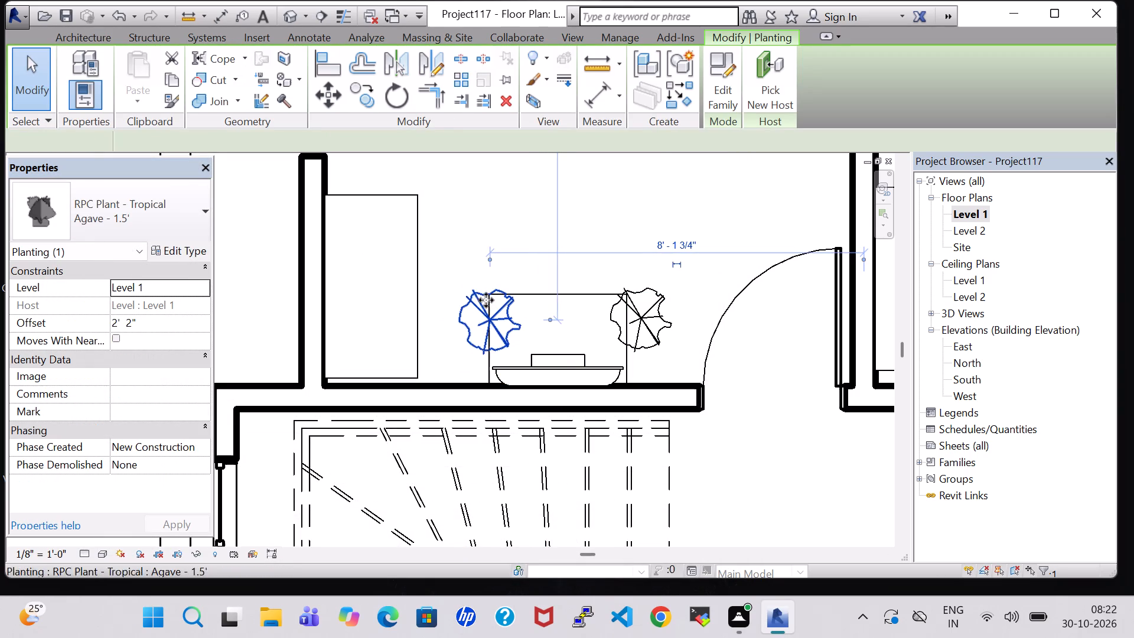
{"action": "key", "text": "Right"}
Nudge the BEDROOM-1 door-side plant inward, onto the opposite end of the shortened table.
{"action": "left_click", "coordinate": [646, 328]}
{"action": "key", "text": "Left"}
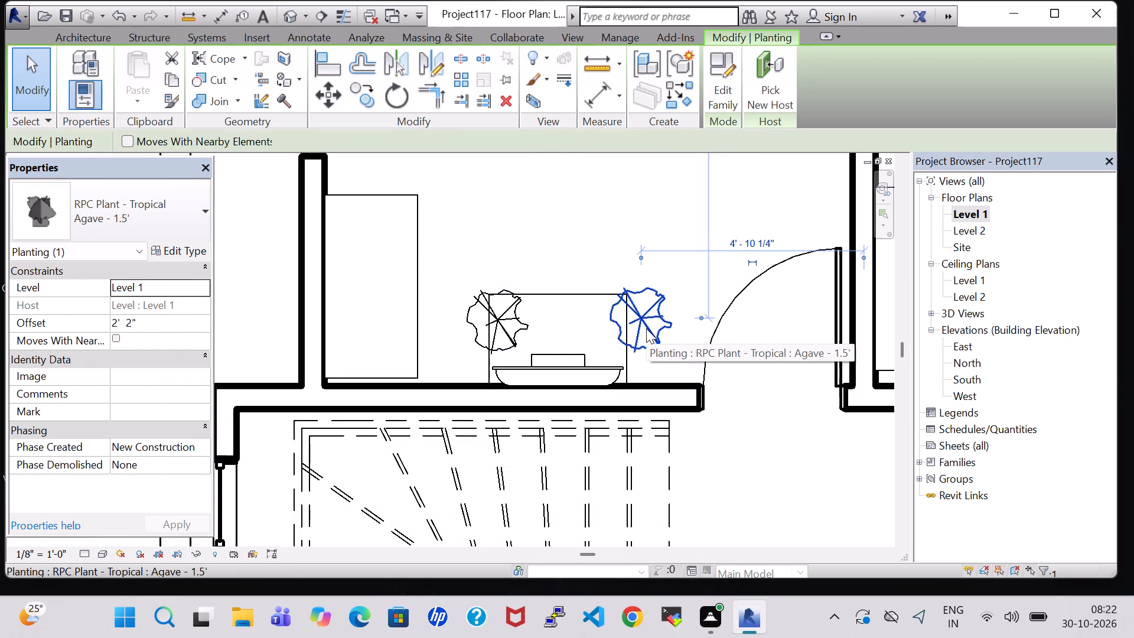
{"action": "key", "text": "Left"}
{"action": "key", "text": "Left"}
{"action": "key", "text": "Left"}
{"action": "key", "text": "Left"}
{"action": "left_click", "coordinate": [602, 205]}
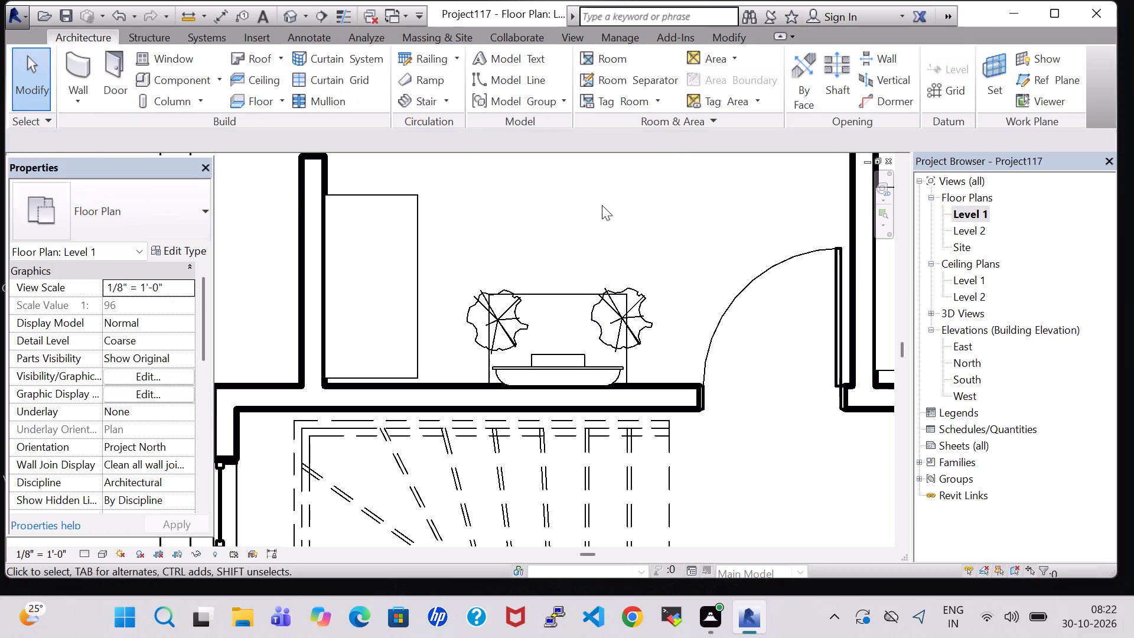
Examine the shortened BEDROOM-1 table with its plants in the 3D view, and return to the Level 1 plan.
{"action": "left_click", "coordinate": [290, 17]}
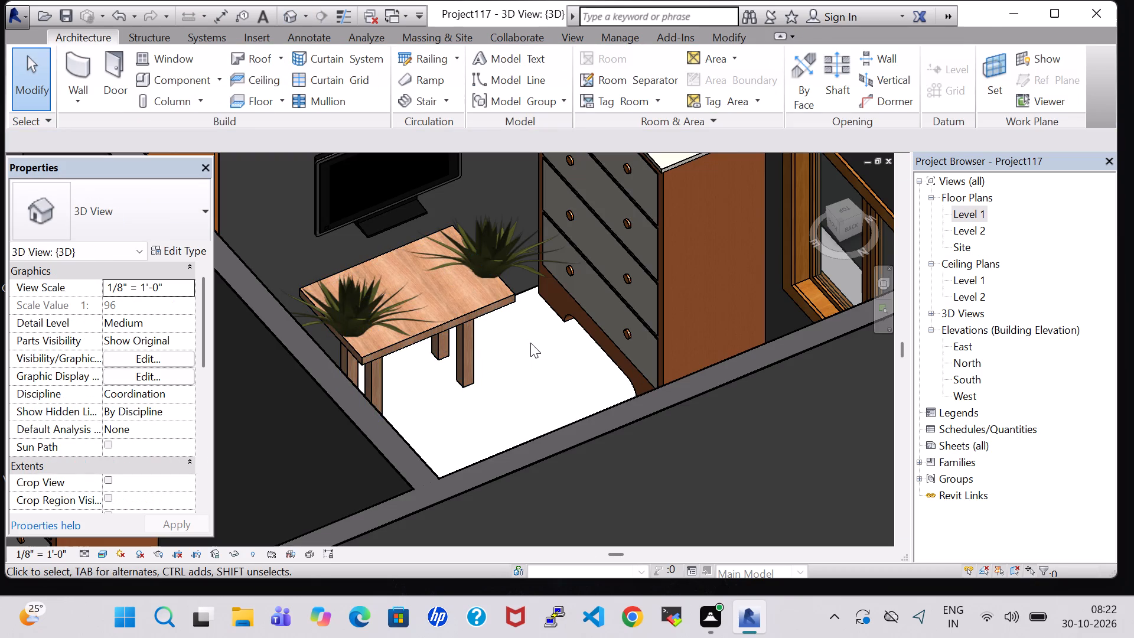
{"action": "middle_click_drag", "start_coordinate": [527, 337], "coordinate": [561, 323], "text": "shift"}
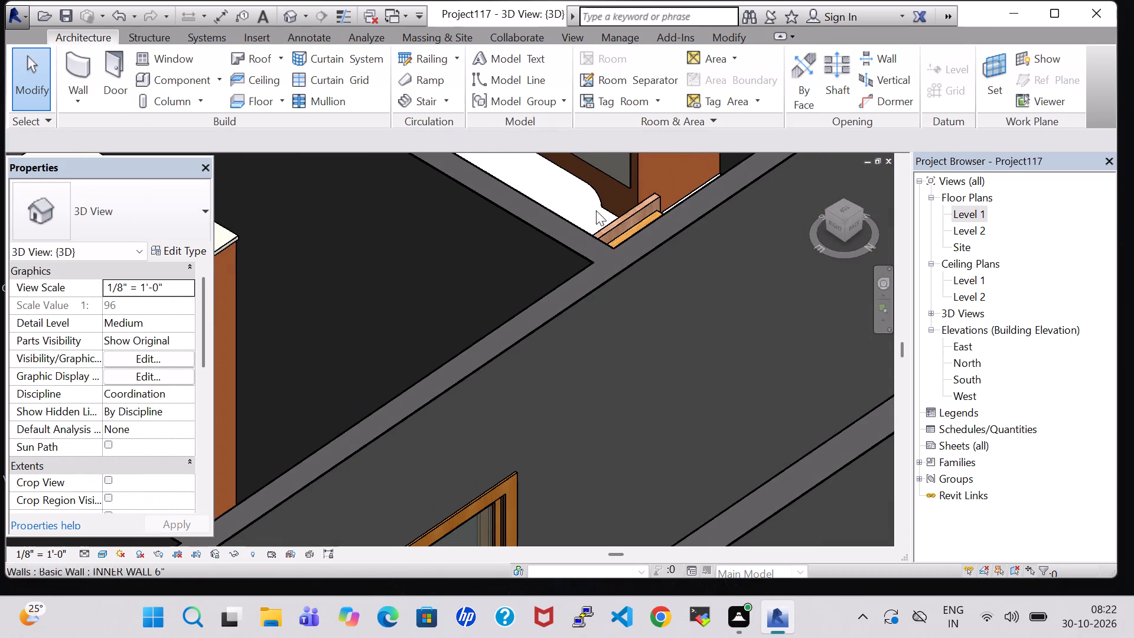
{"action": "middle_click_drag", "start_coordinate": [597, 204], "coordinate": [631, 461]}
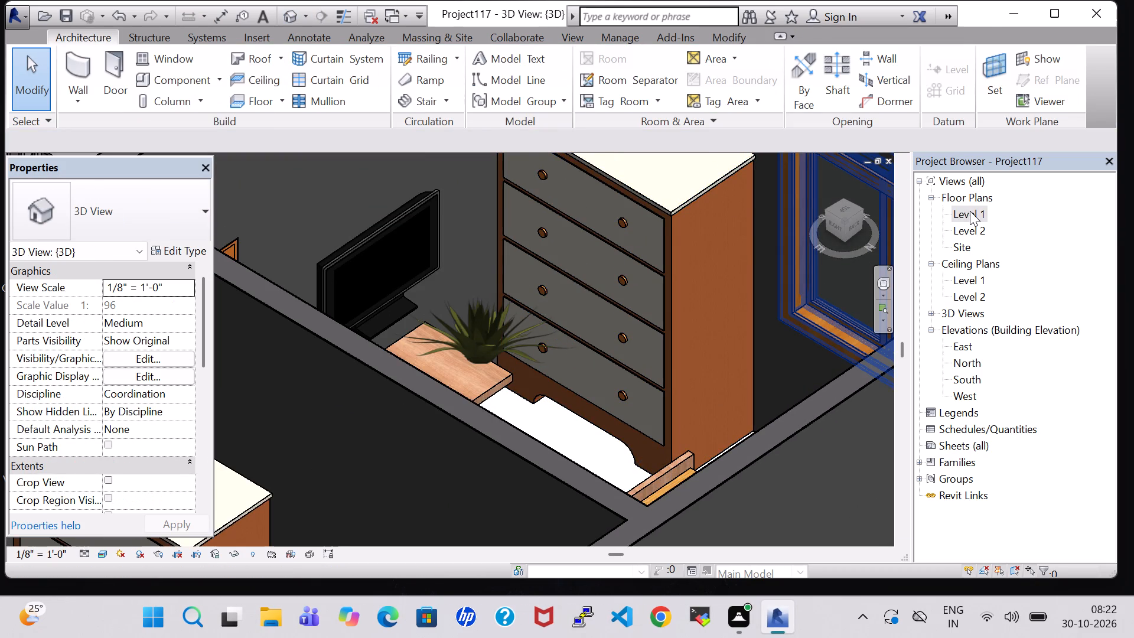
{"action": "double_click", "coordinate": [970, 211]}
{"action": "scroll", "coordinate": [754, 378], "scroll_direction": "down", "scroll_amount": 3}
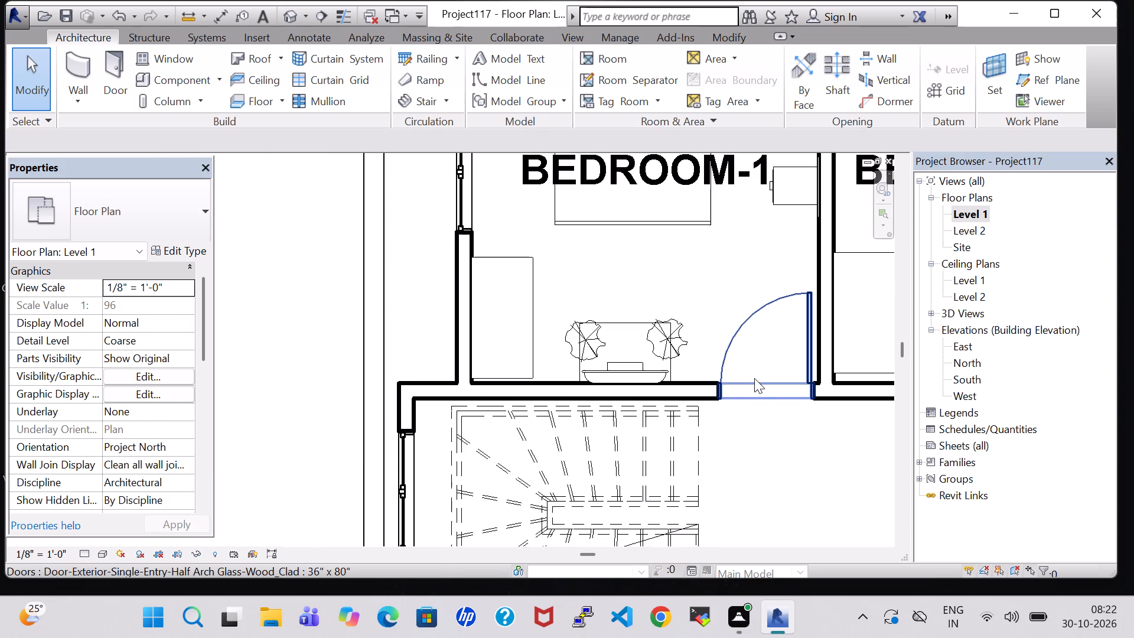
Set the offset of the agave plant beside the BEDROOM-3 TV table to 2' 2".
{"action": "middle_click_drag", "start_coordinate": [754, 378], "coordinate": [353, 418]}
{"action": "middle_click_drag", "start_coordinate": [745, 398], "coordinate": [734, 398]}
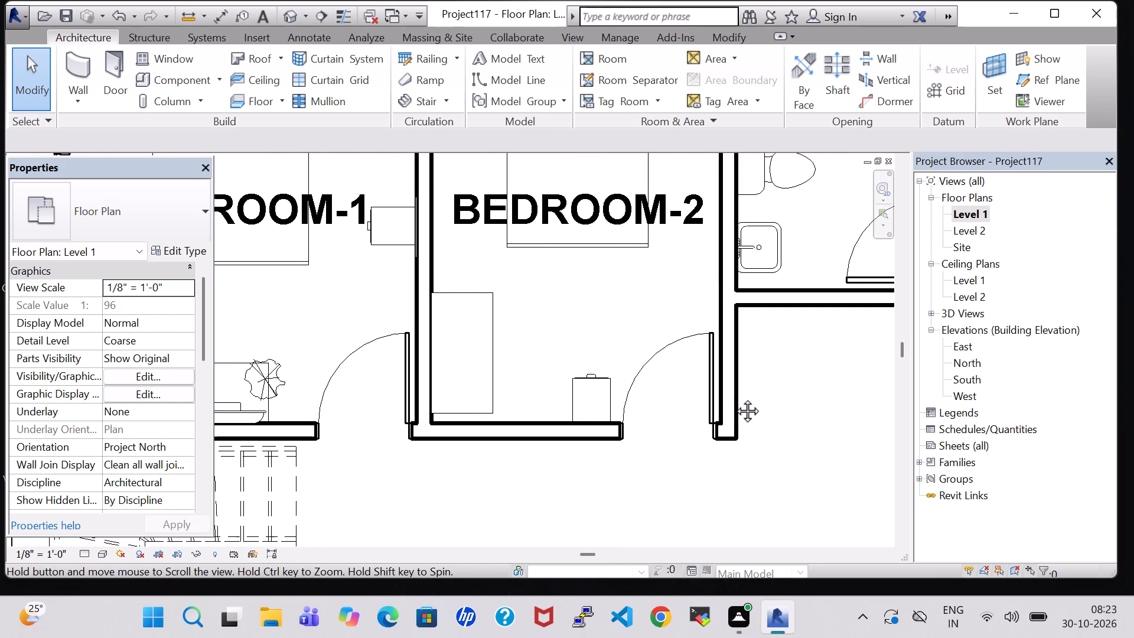
{"action": "middle_click_drag", "start_coordinate": [734, 398], "coordinate": [275, 440]}
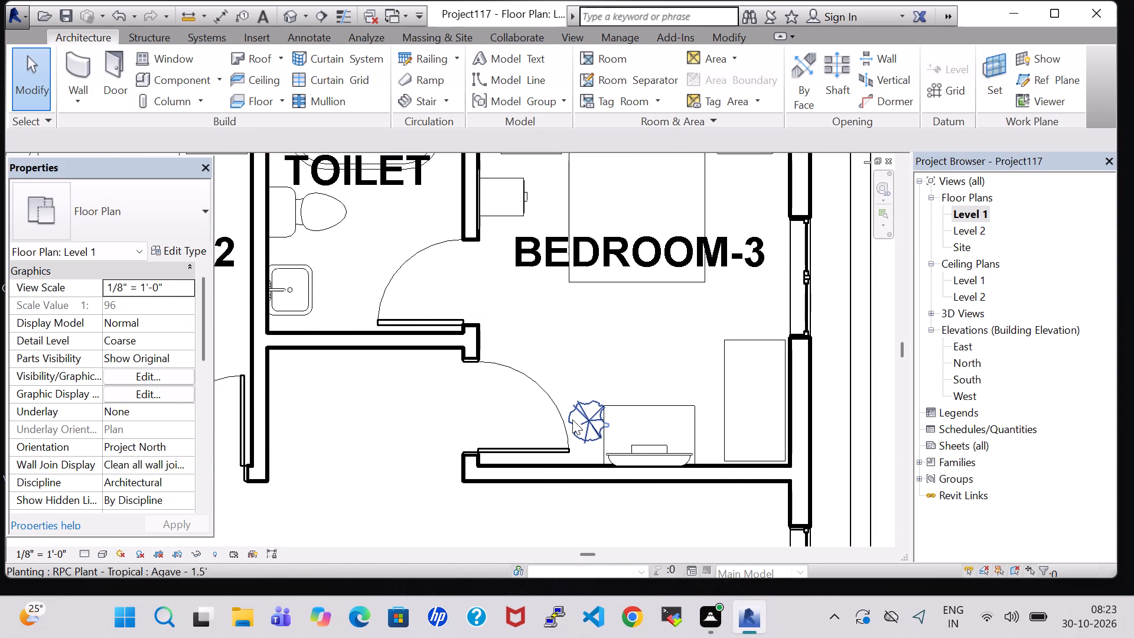
{"action": "left_click", "coordinate": [572, 419]}
{"action": "right_click", "coordinate": [572, 419]}
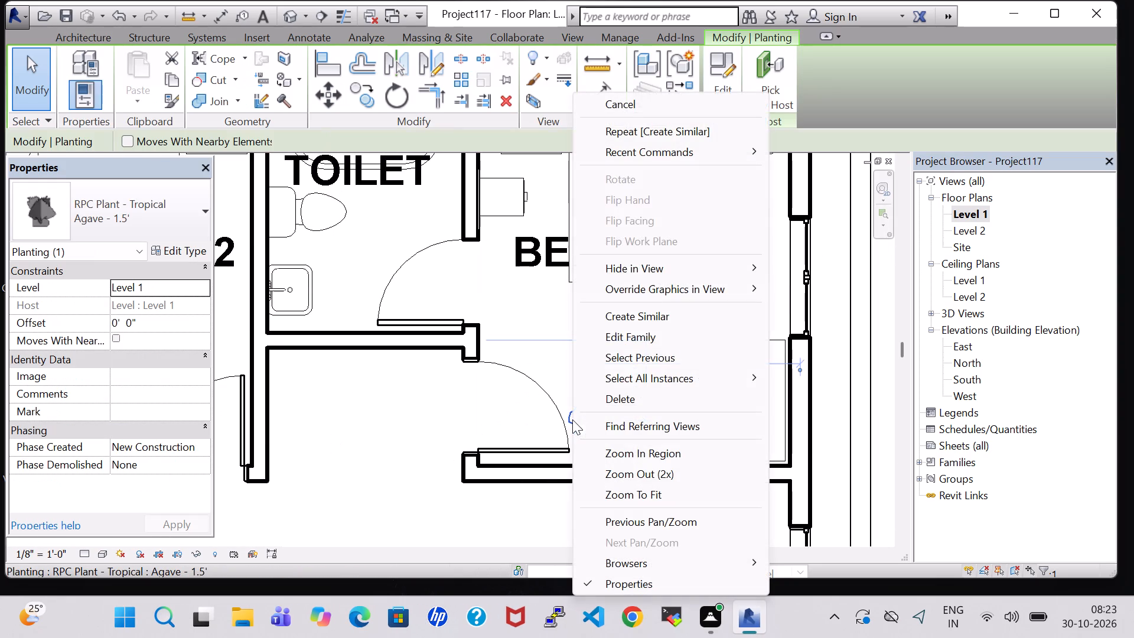
{"action": "left_click", "coordinate": [522, 304]}
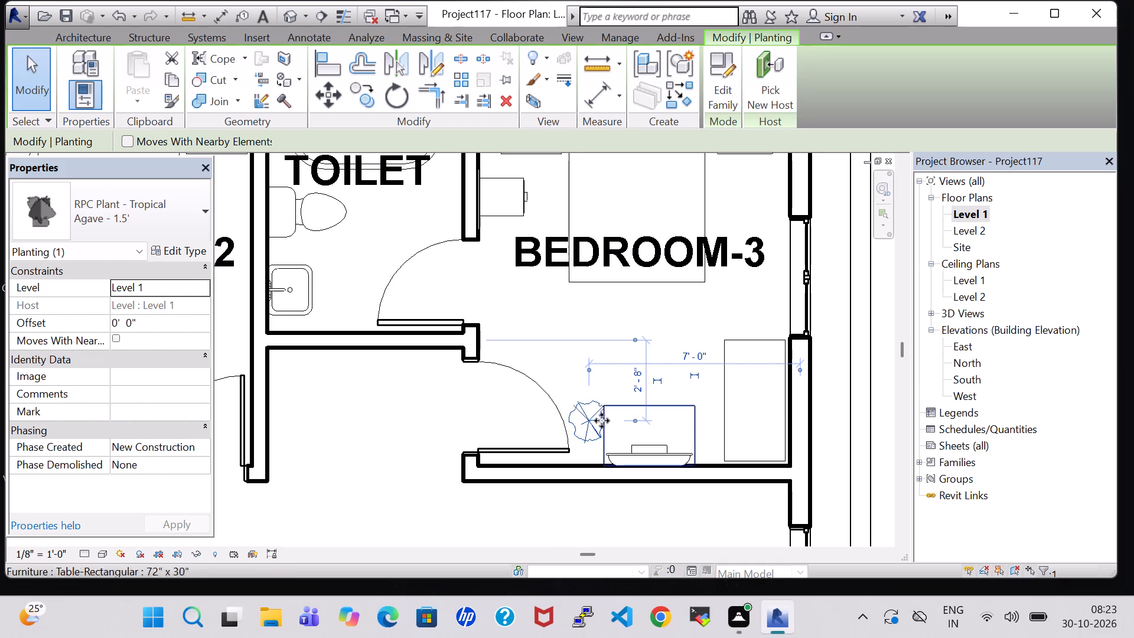
{"action": "left_click", "coordinate": [594, 418]}
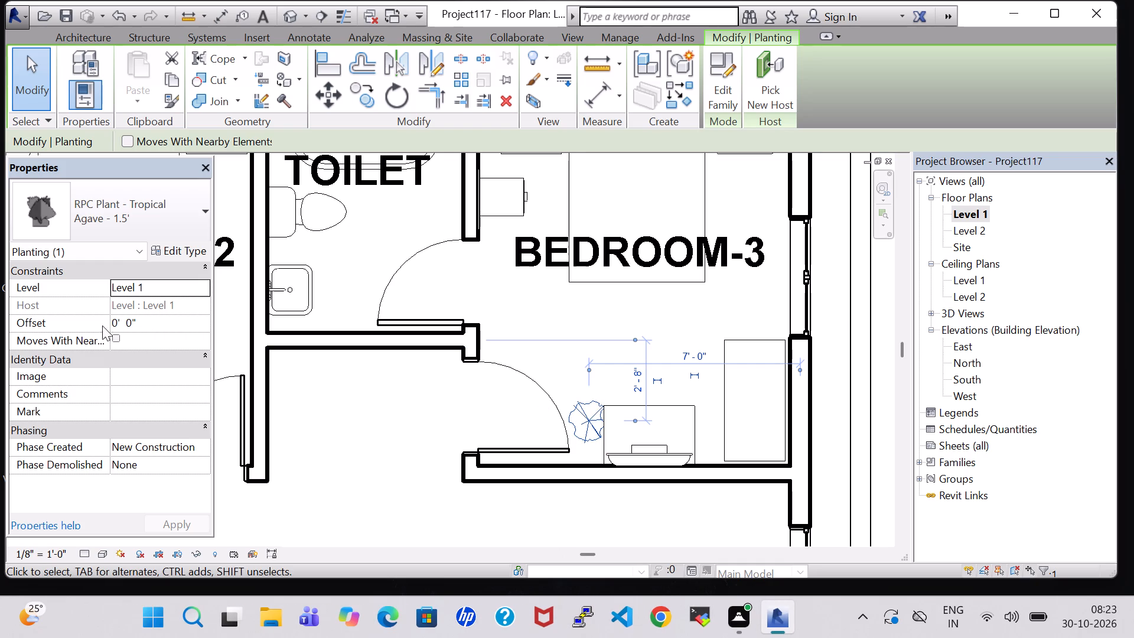
{"action": "double_click", "coordinate": [118, 326]}
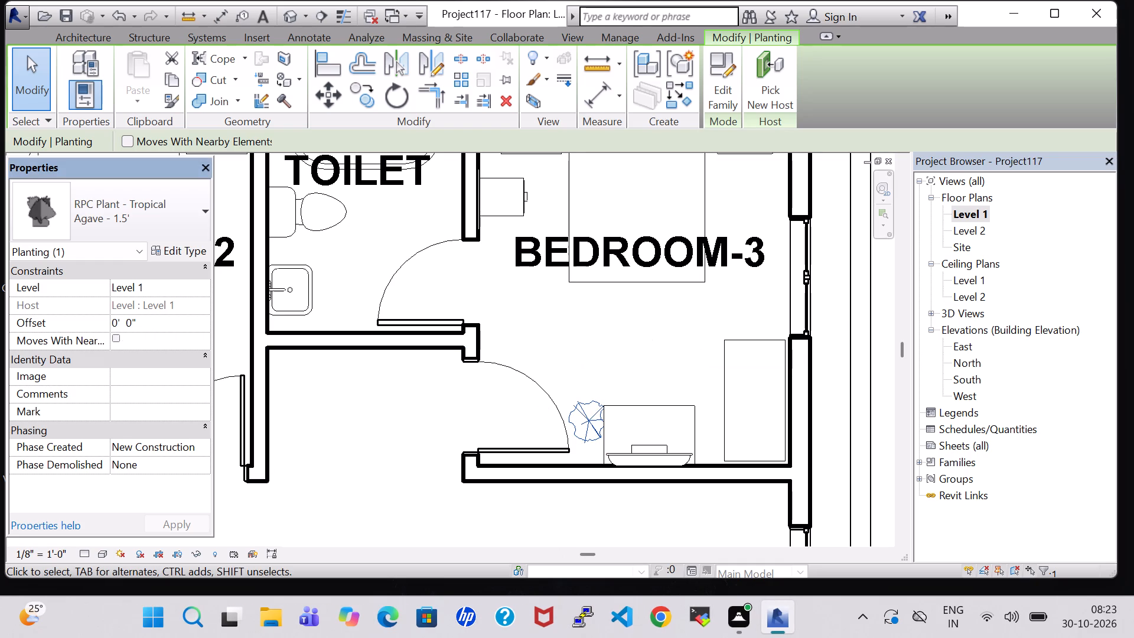
{"action": "key", "text": "BackSpace"}
{"action": "key", "text": "2"}
{"action": "key", "text": "Right"}
{"action": "key", "text": "Right"}
{"action": "key", "text": "Right"}
{"action": "key", "text": "Right"}
{"action": "key", "text": "BackSpace"}
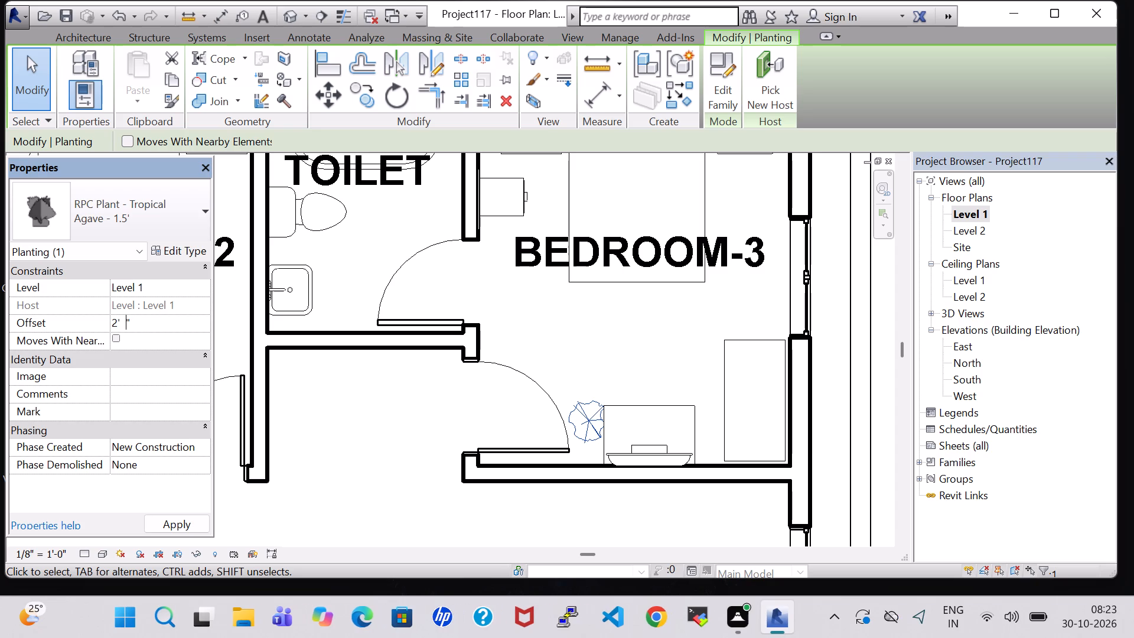
{"action": "key", "text": "2"}
{"action": "key", "text": "Return"}
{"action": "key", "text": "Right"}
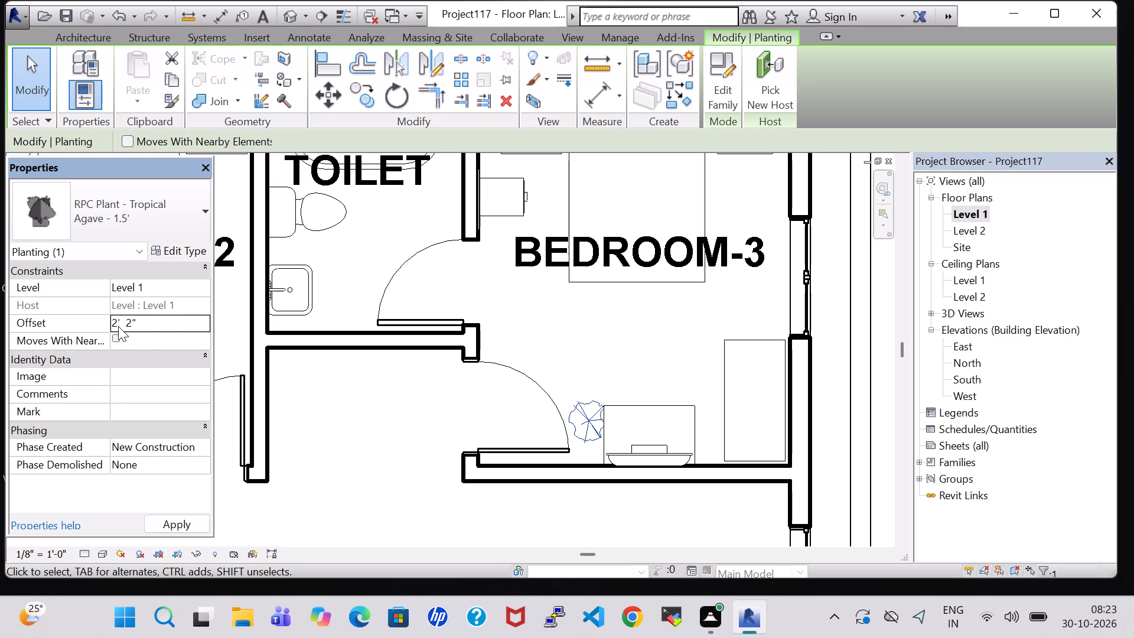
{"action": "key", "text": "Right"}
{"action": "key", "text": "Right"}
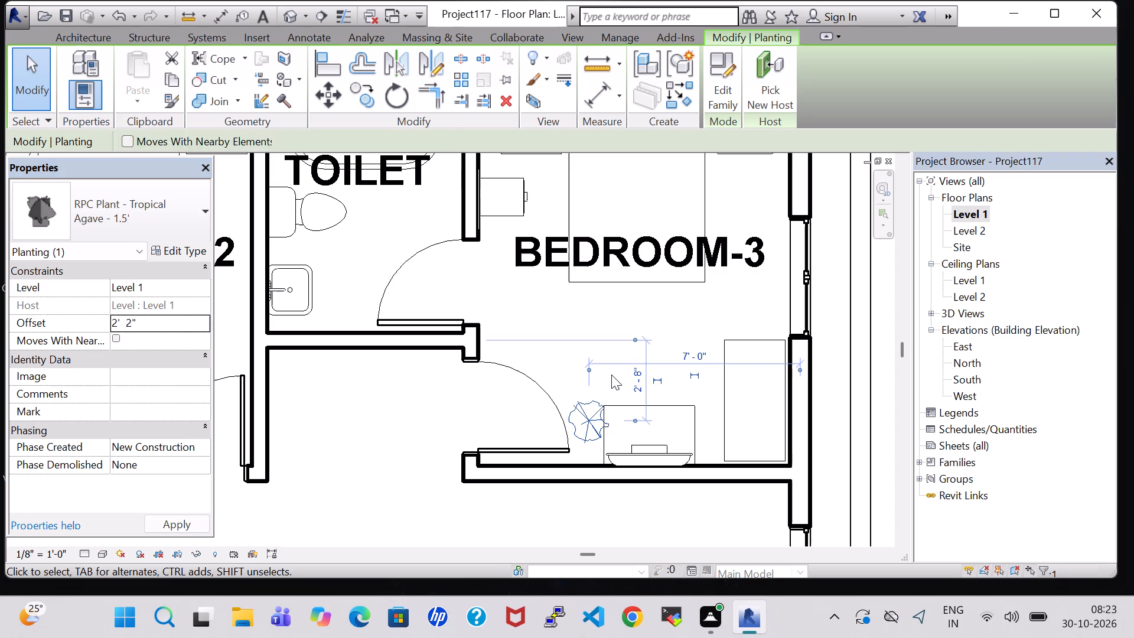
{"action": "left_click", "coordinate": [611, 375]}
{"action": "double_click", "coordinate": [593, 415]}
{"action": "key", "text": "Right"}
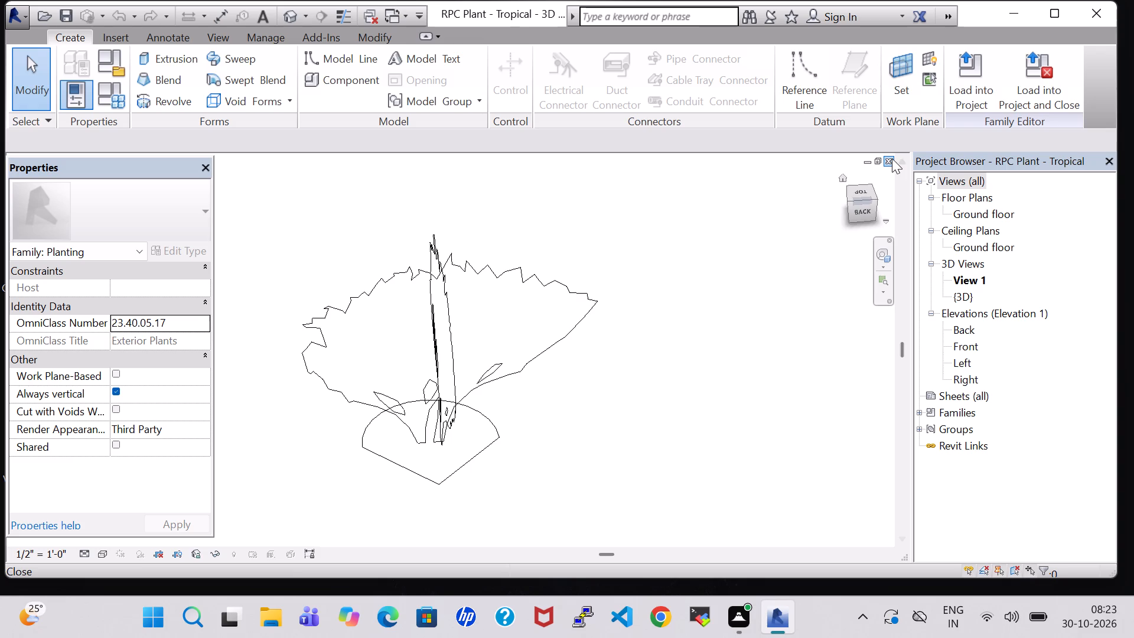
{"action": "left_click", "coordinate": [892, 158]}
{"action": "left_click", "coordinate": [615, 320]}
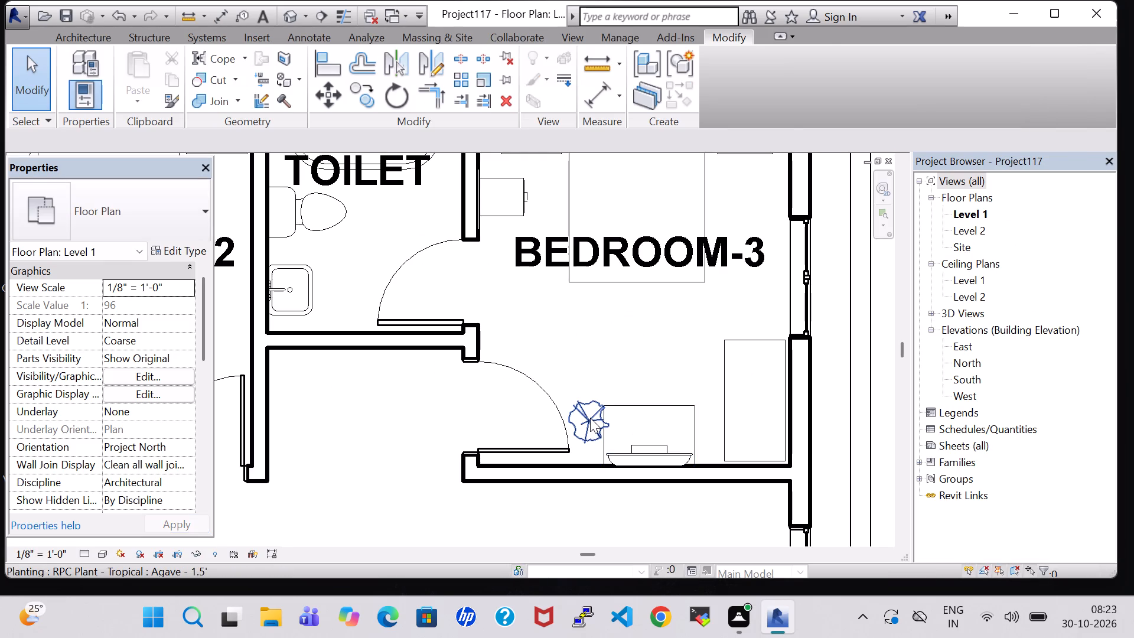
Nudge the BEDROOM-3 plant about 9" away from the door, onto the door-side end of the TV table.
{"action": "left_click", "coordinate": [590, 418]}
{"action": "key", "text": "Right"}
{"action": "key", "text": "Right"}
{"action": "key", "text": "Right"}
{"action": "key", "text": "Right"}
{"action": "key", "text": "Right"}
{"action": "key", "text": "Right"}
{"action": "key", "text": "Right"}
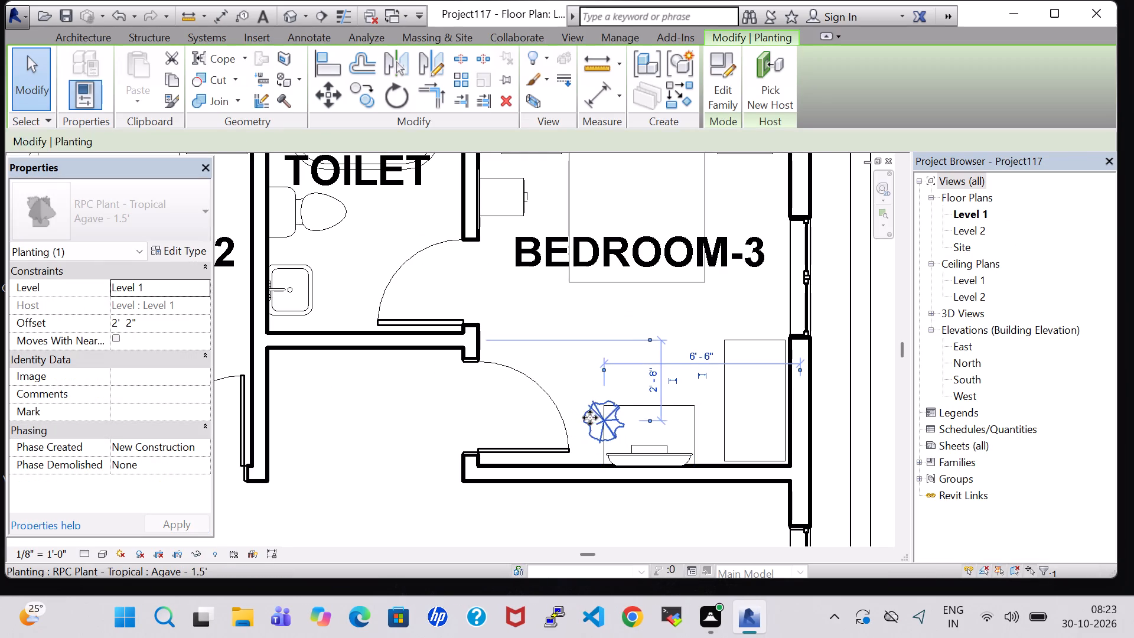
{"action": "key", "text": "Right"}
{"action": "key", "text": "Right"}
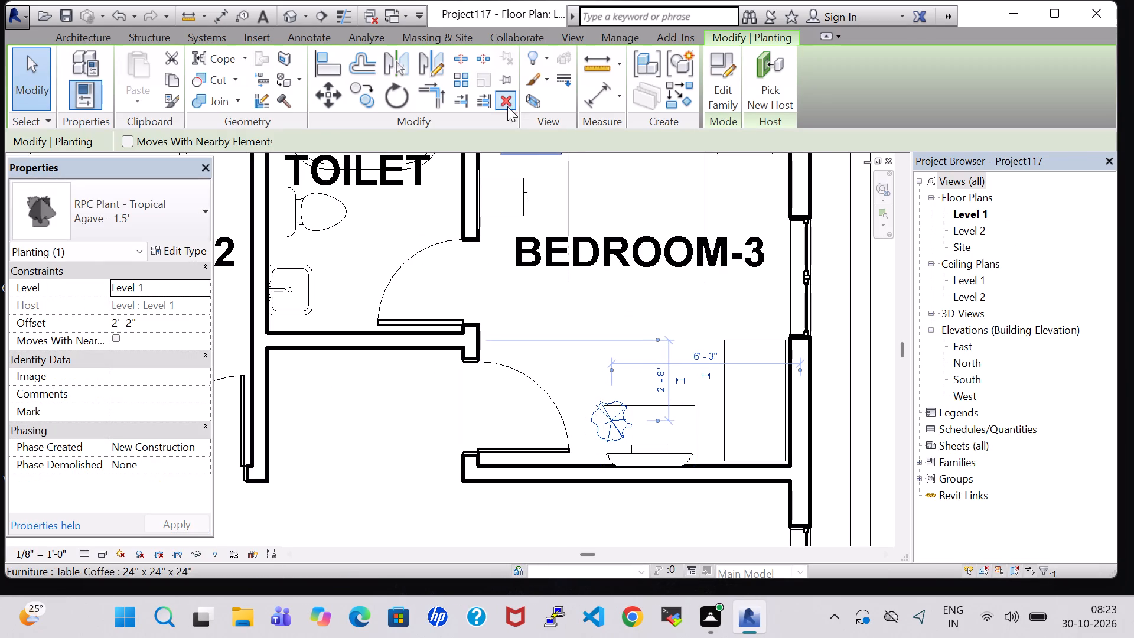
{"action": "left_click", "coordinate": [561, 308]}
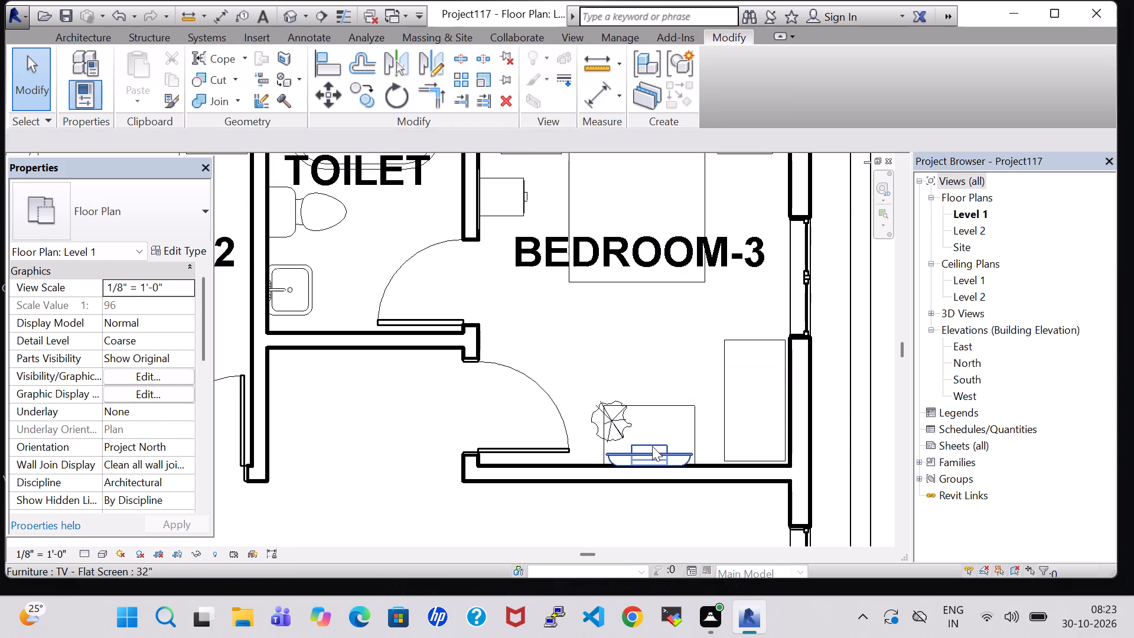
Nudge the BEDROOM-3 flat-screen TV about 2" along the wall toward the door.
{"action": "left_click", "coordinate": [651, 450]}
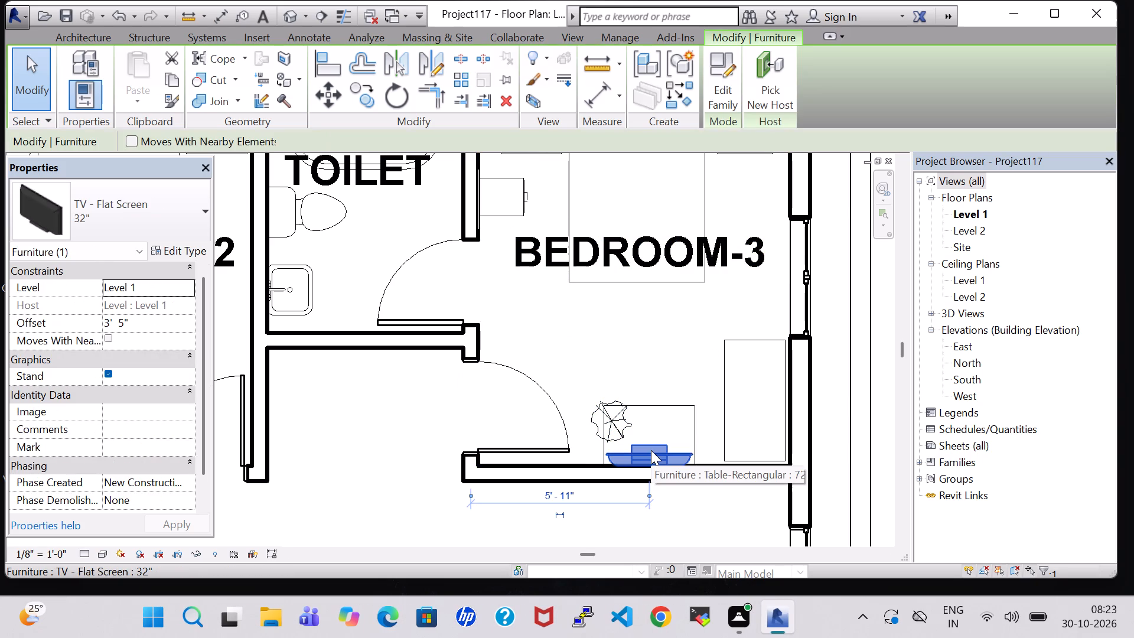
{"action": "key", "text": "Left"}
{"action": "key", "text": "Left"}
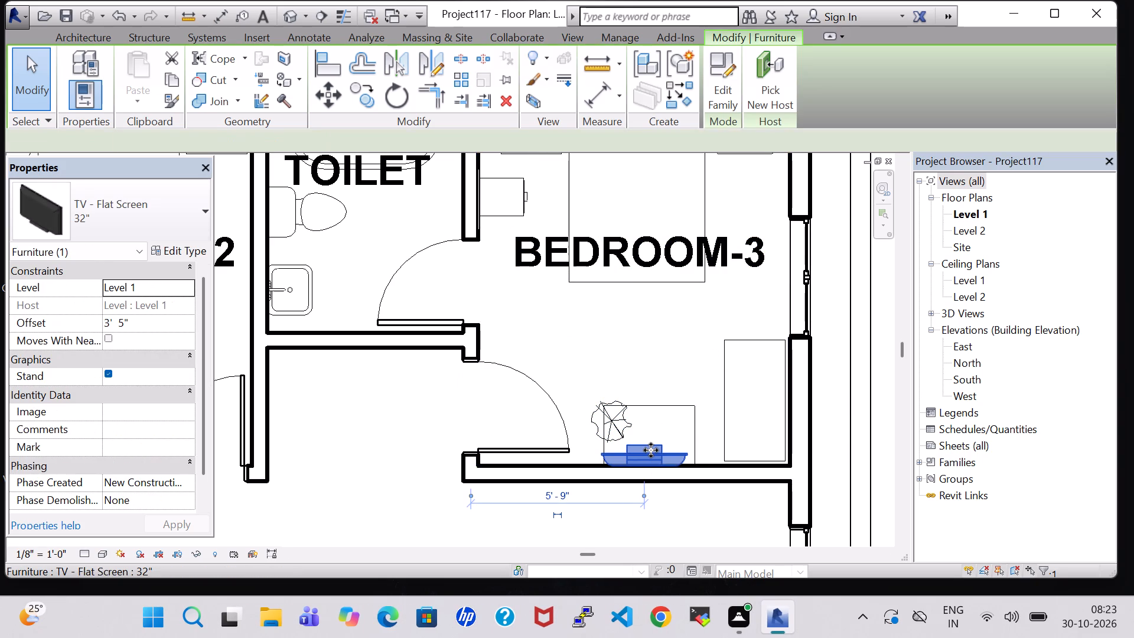
Nudge the BEDROOM-3 rectangular table about 2" toward the door so it lines up with the TV.
{"action": "left_click", "coordinate": [673, 402]}
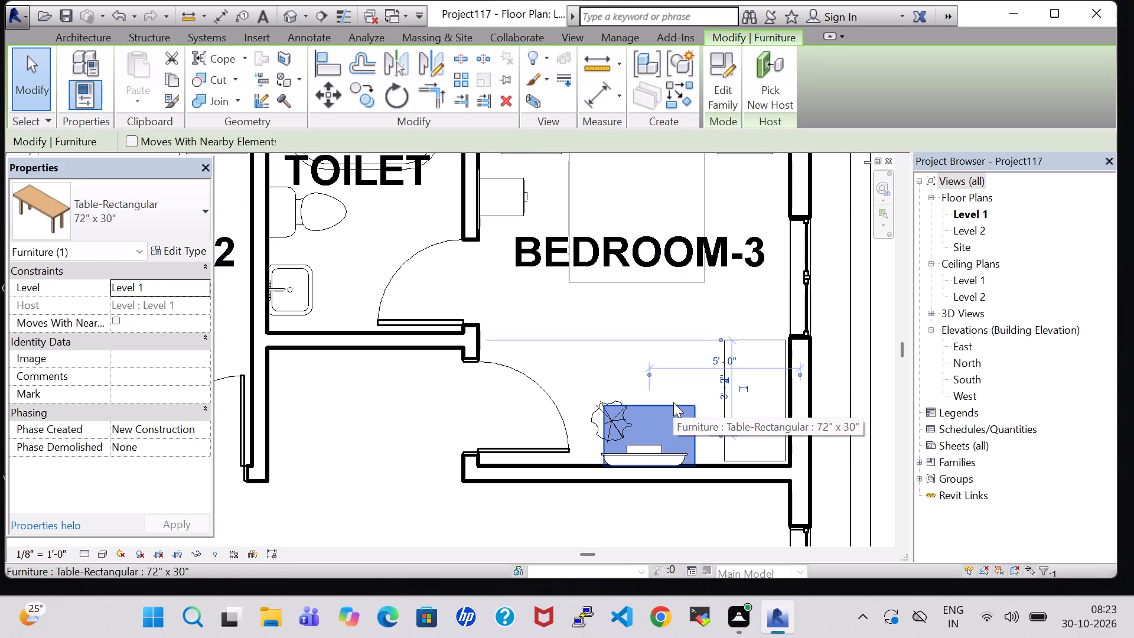
{"action": "key", "text": "Left"}
{"action": "key", "text": "Left"}
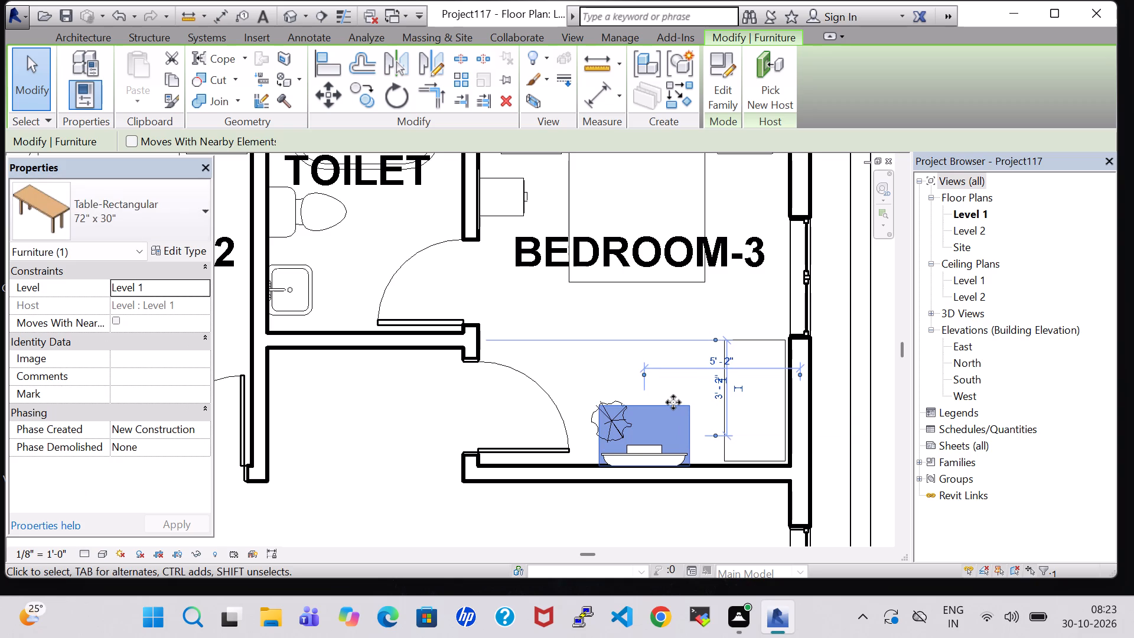
{"action": "left_click", "coordinate": [574, 339]}
{"action": "left_click", "coordinate": [637, 374]}
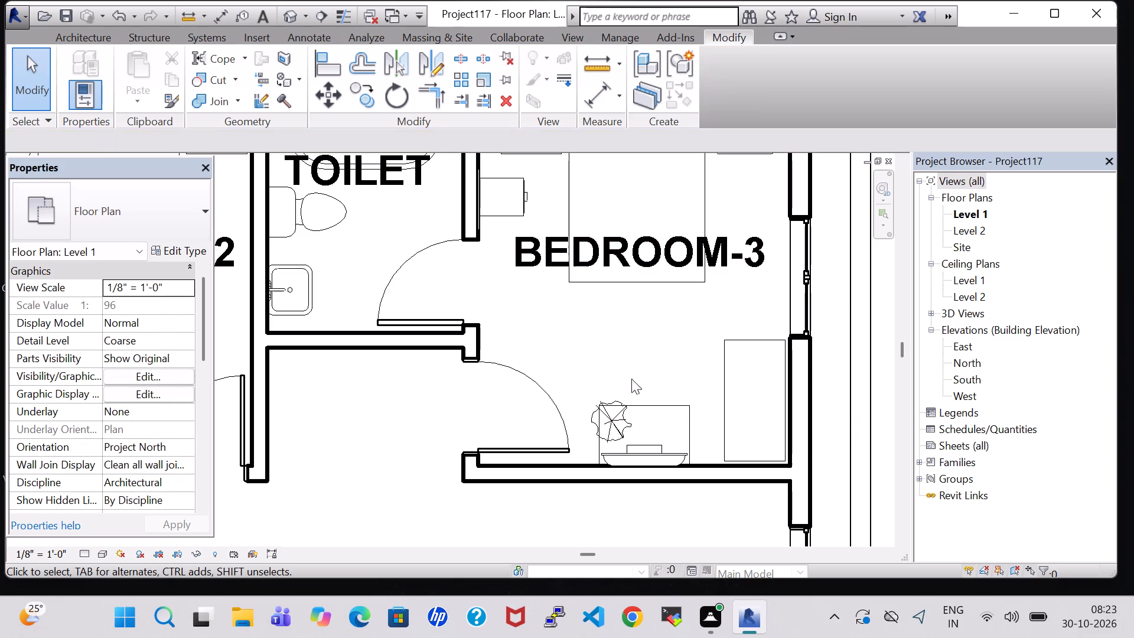
Nudge the BEDROOM-3 plant about 3" toward the door, keeping it over the table's door-side end.
{"action": "left_click", "coordinate": [605, 415]}
{"action": "key", "text": "Left"}
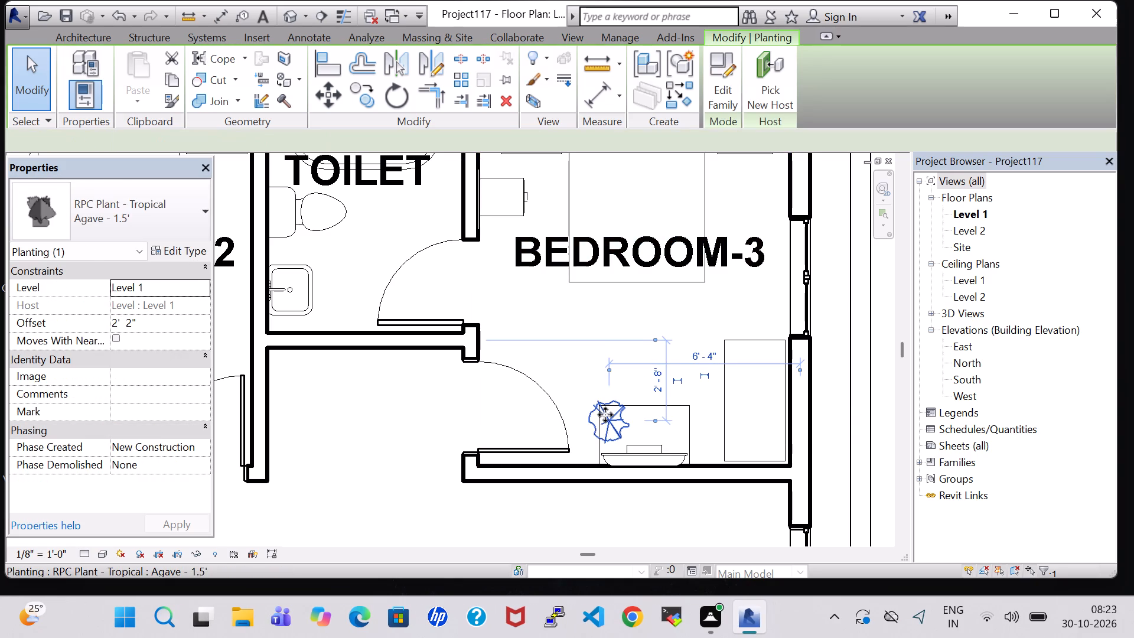
{"action": "key", "text": "Left"}
{"action": "key", "text": "Left"}
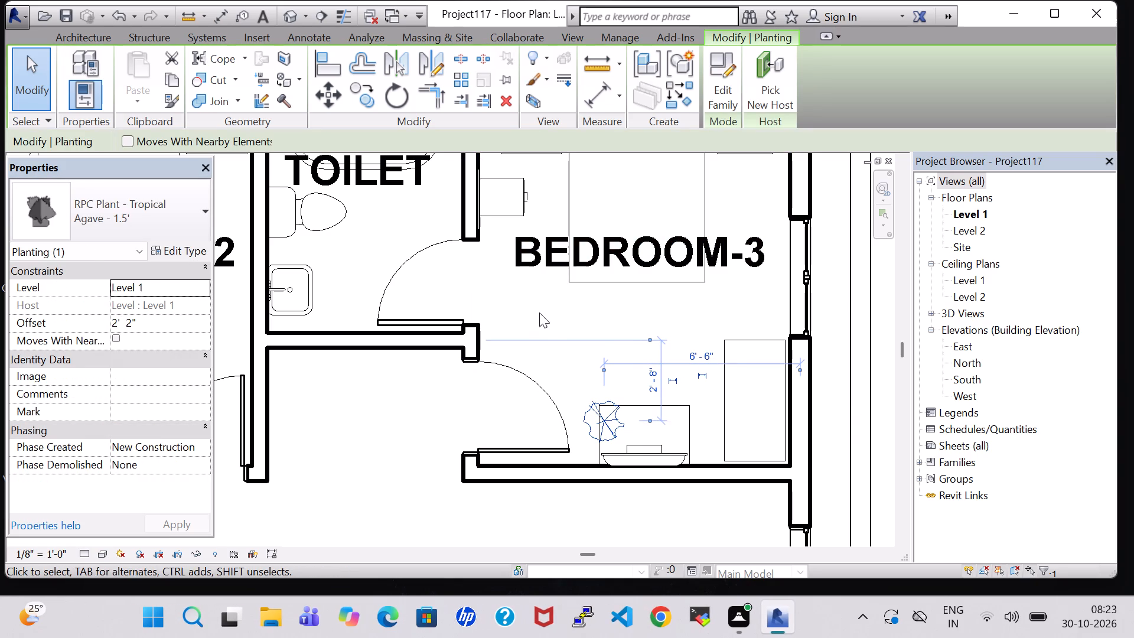
{"action": "left_click", "coordinate": [539, 309]}
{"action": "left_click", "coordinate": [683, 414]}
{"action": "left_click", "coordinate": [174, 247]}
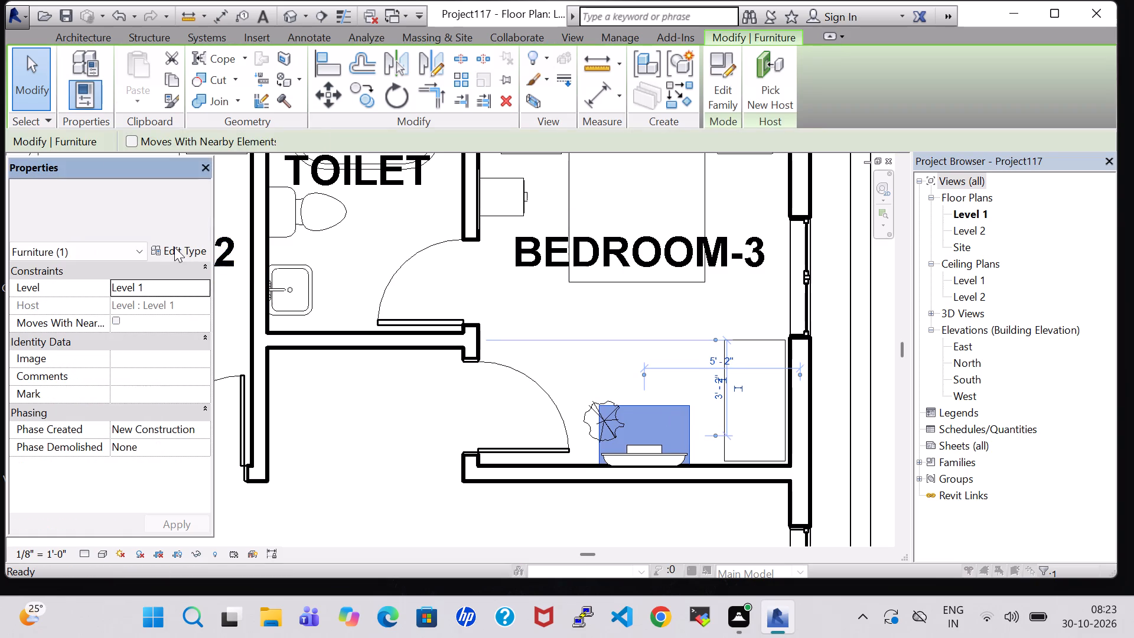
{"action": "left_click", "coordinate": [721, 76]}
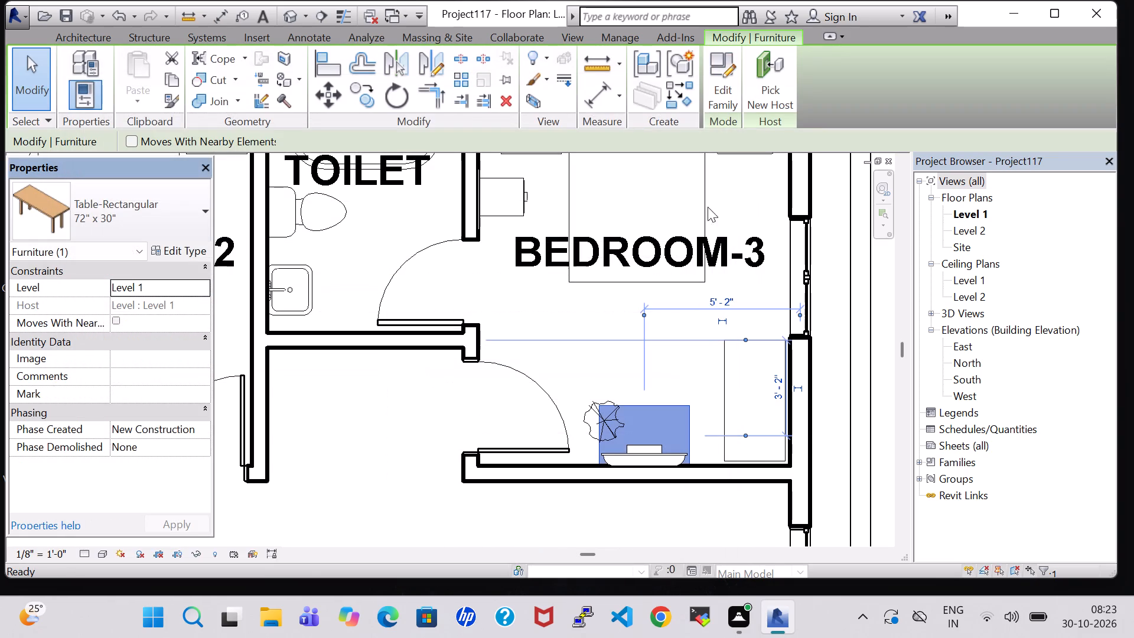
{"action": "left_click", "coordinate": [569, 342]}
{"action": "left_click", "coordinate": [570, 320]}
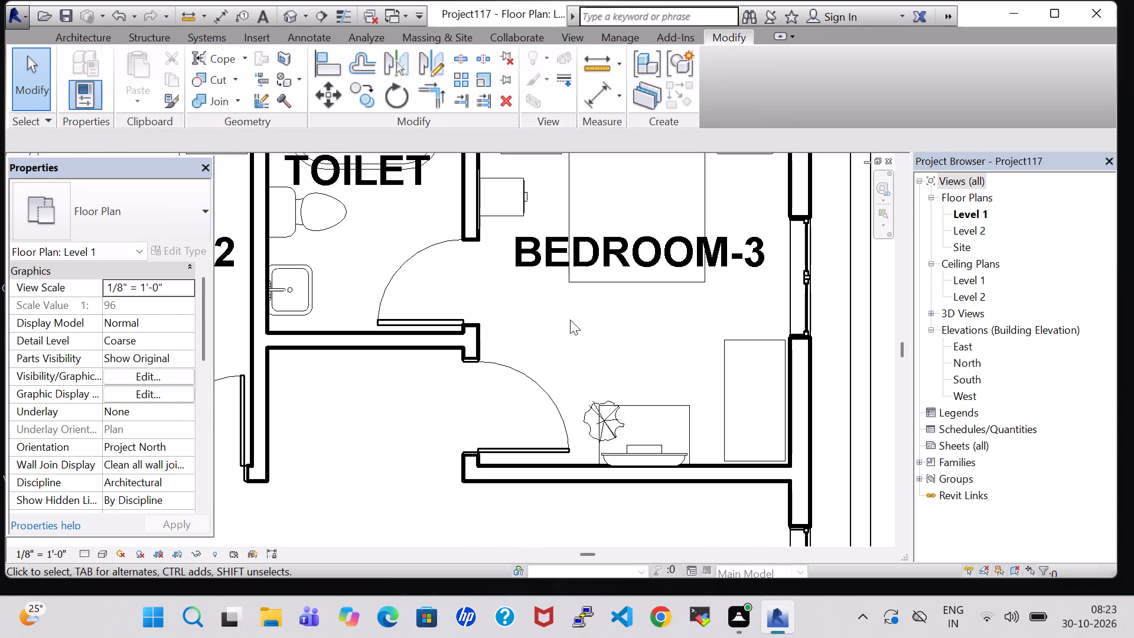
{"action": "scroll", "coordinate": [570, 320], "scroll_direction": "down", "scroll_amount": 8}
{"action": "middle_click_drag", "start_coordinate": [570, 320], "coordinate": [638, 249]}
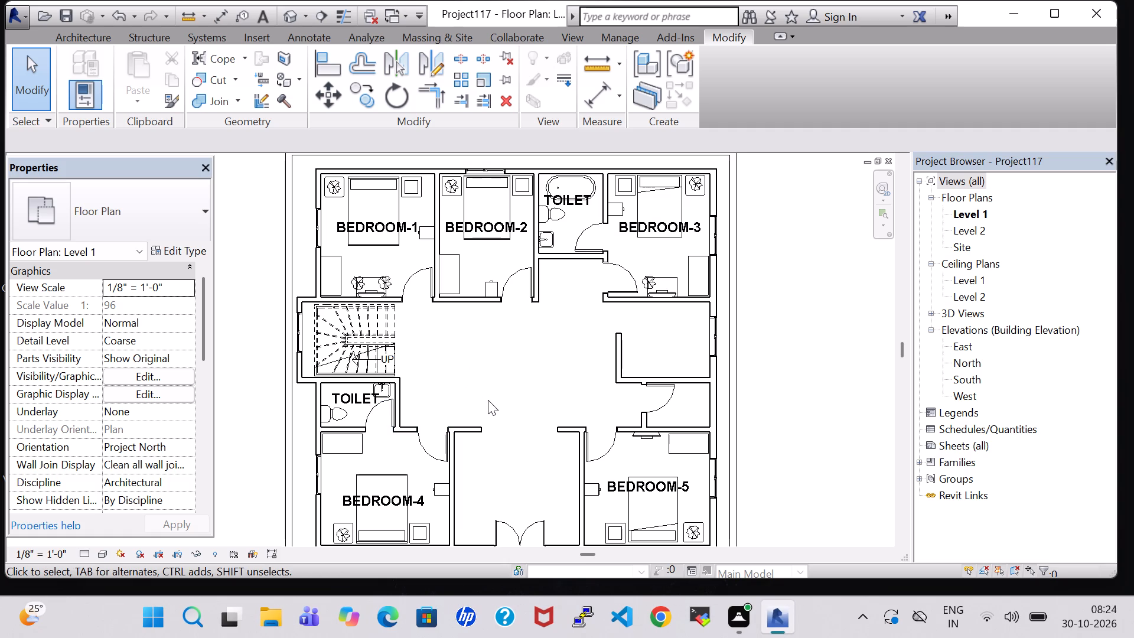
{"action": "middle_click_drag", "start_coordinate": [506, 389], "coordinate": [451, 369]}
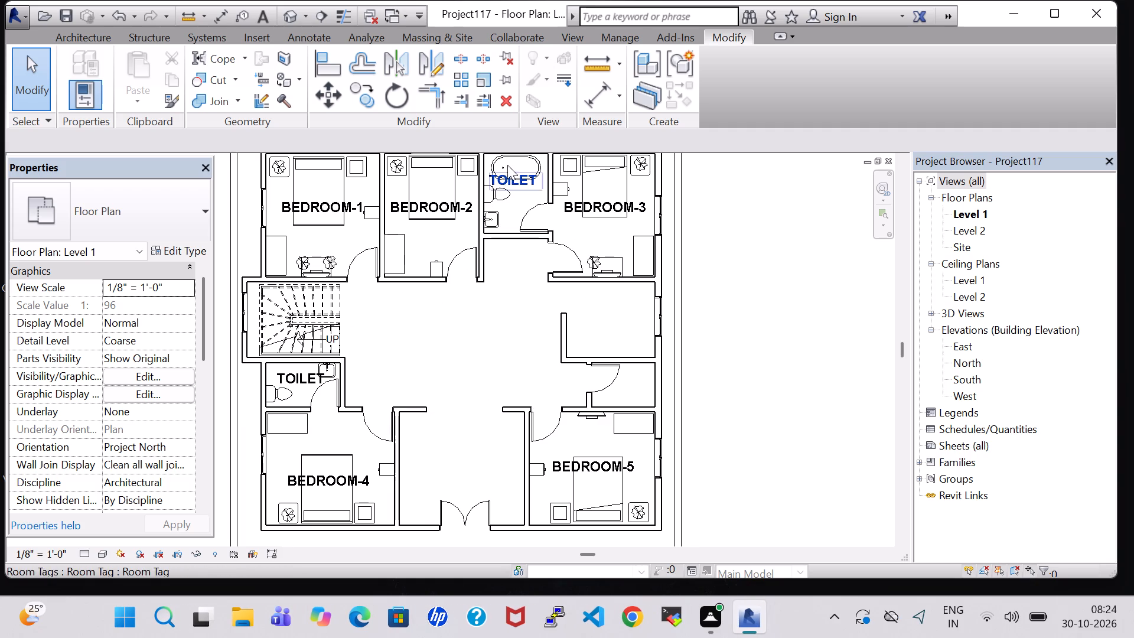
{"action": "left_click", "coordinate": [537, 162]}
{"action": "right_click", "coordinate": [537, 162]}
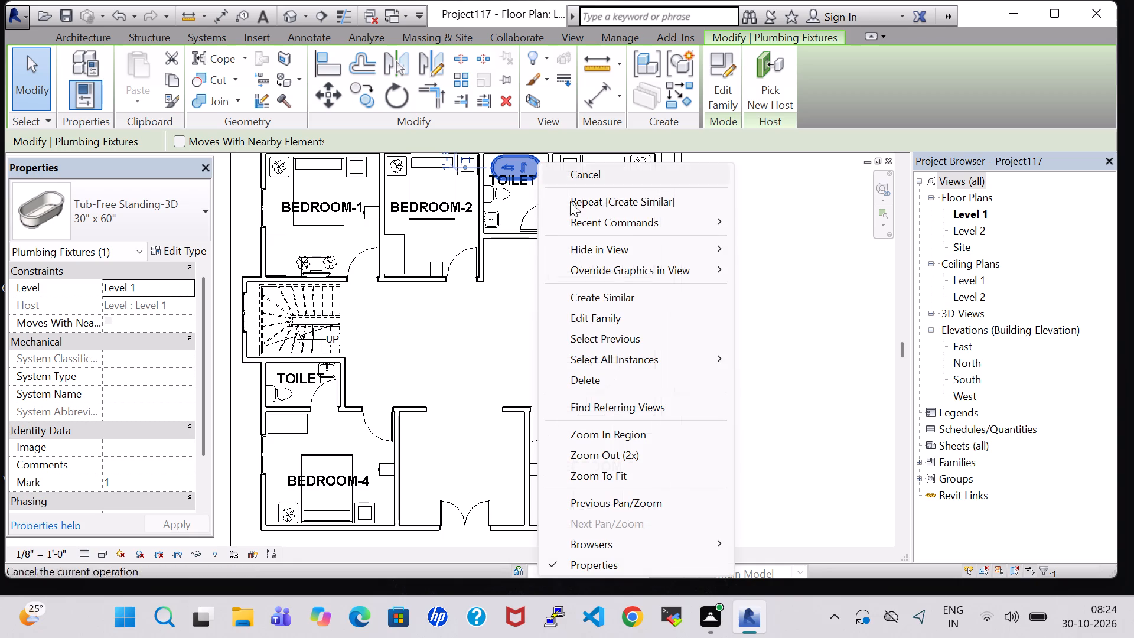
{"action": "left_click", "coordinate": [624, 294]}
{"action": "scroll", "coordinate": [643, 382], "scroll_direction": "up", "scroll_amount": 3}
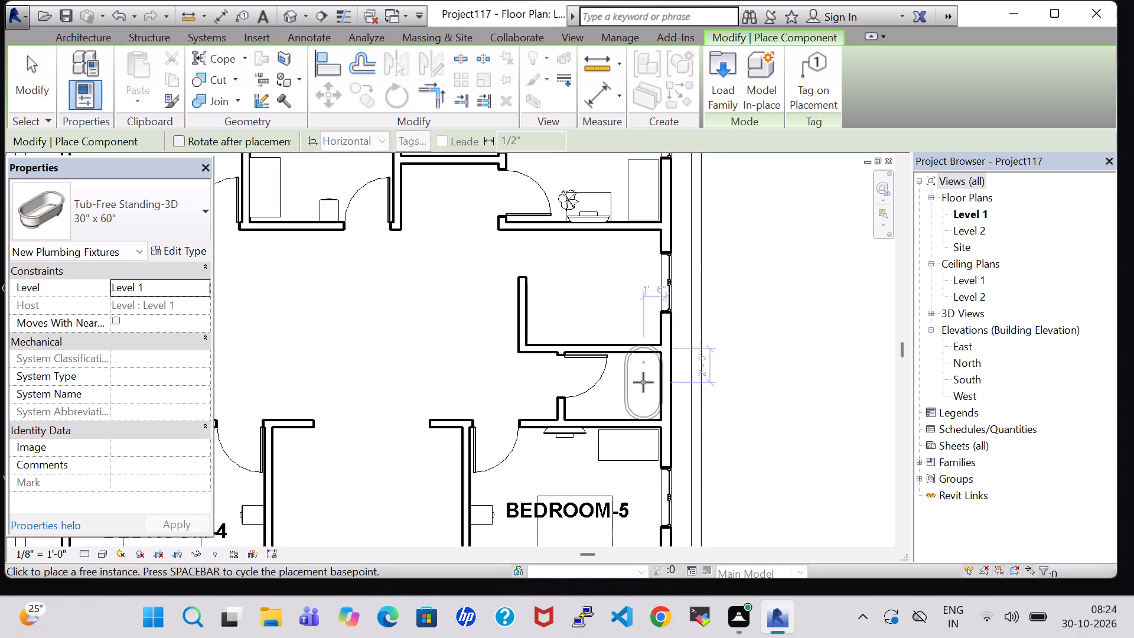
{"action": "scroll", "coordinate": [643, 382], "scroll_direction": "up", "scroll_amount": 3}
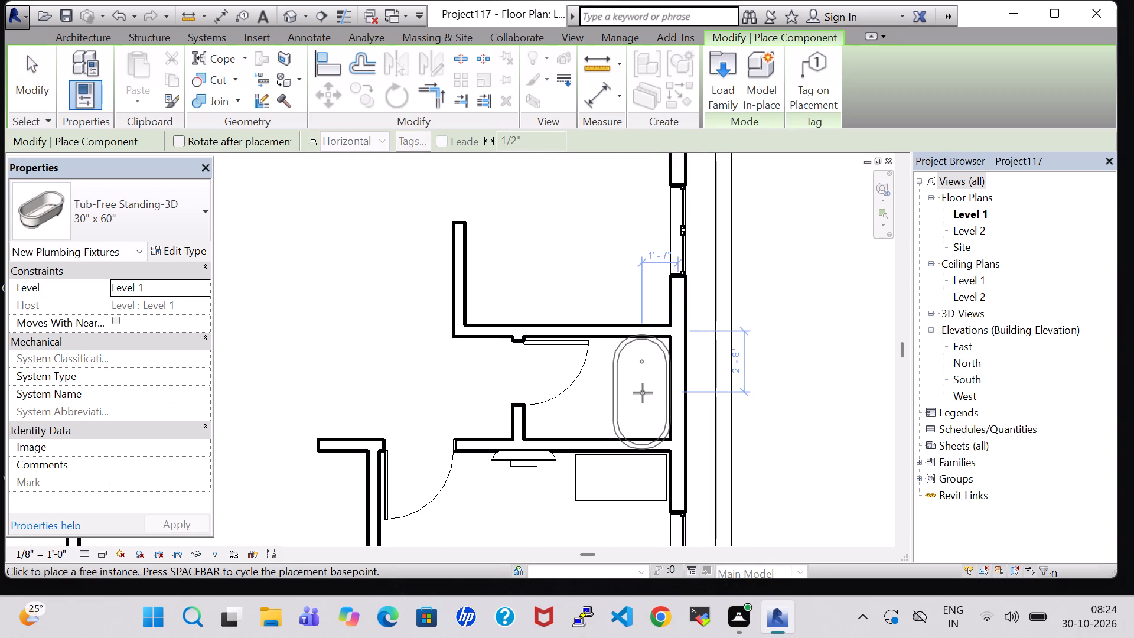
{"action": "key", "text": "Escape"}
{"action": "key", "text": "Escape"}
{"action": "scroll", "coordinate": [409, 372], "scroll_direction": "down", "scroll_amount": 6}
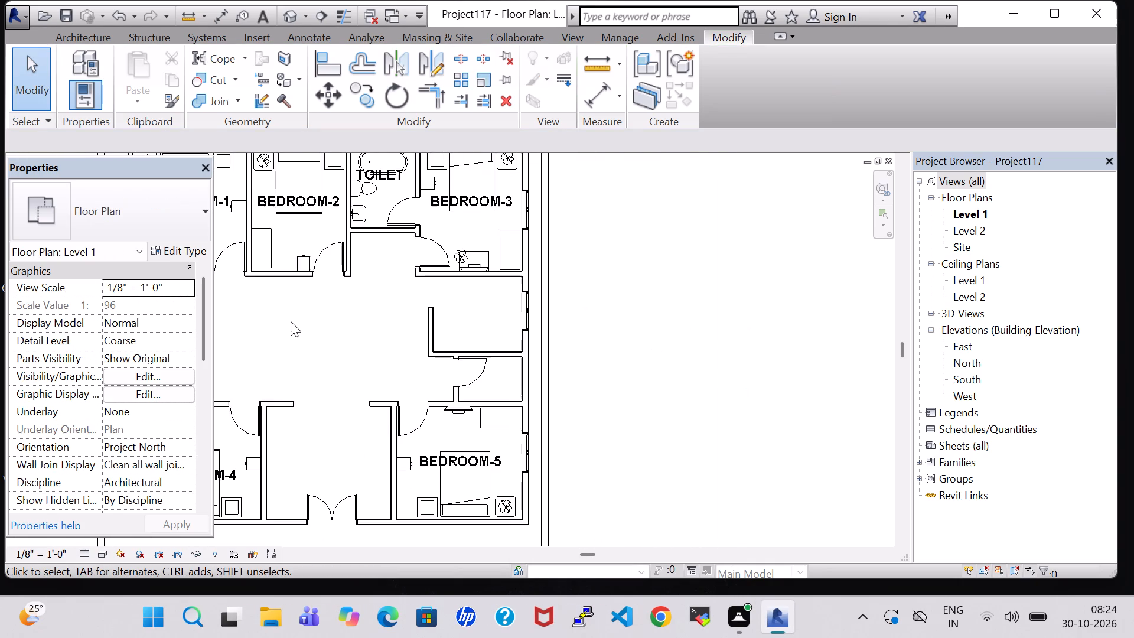
Place a Toilet-Domestic-3D in the small room above BEDROOM-5, backed against the exterior wall about 2' 10" from BEDROOM-5's wall.
{"action": "middle_click_drag", "start_coordinate": [291, 321], "coordinate": [452, 351]}
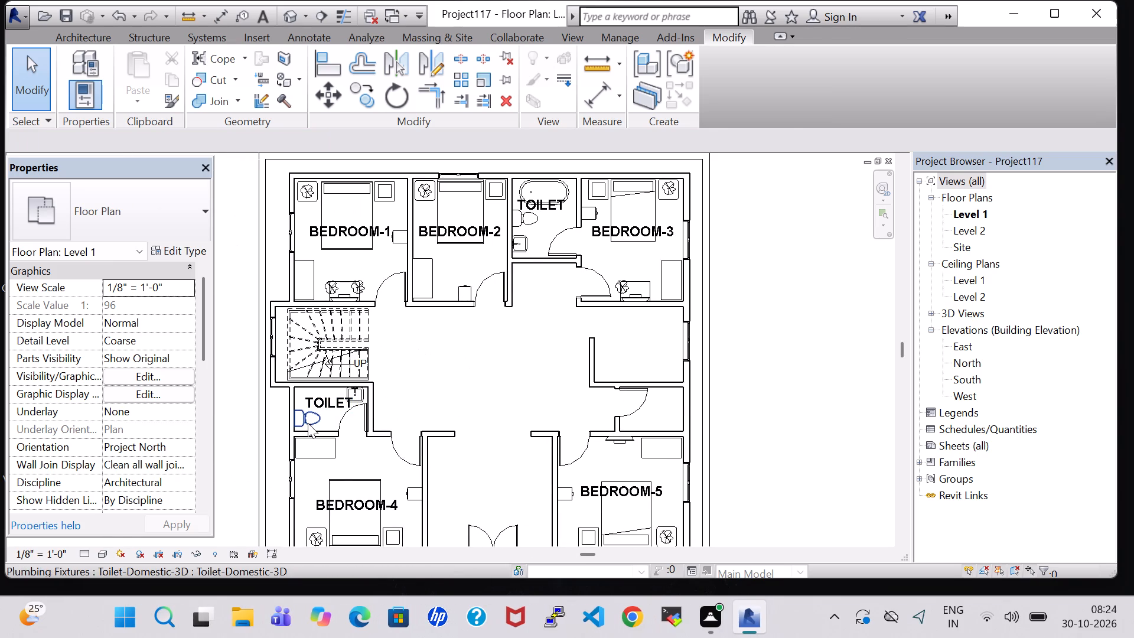
{"action": "left_click", "coordinate": [308, 423]}
{"action": "right_click", "coordinate": [308, 423]}
{"action": "left_click", "coordinate": [374, 135]}
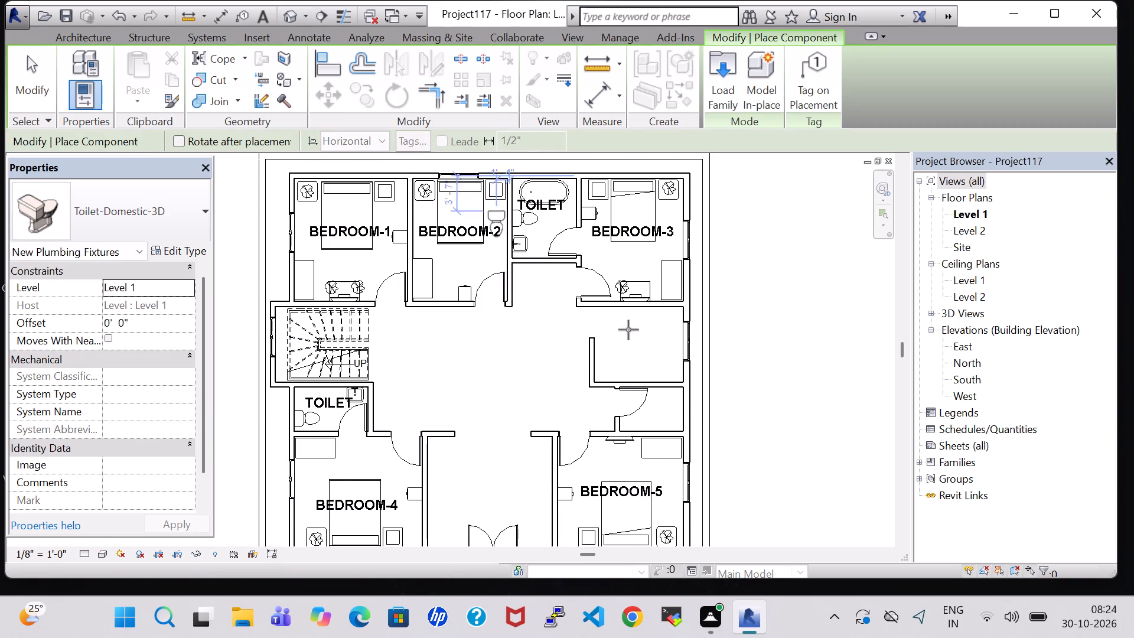
{"action": "scroll", "coordinate": [684, 427], "scroll_direction": "up", "scroll_amount": 9}
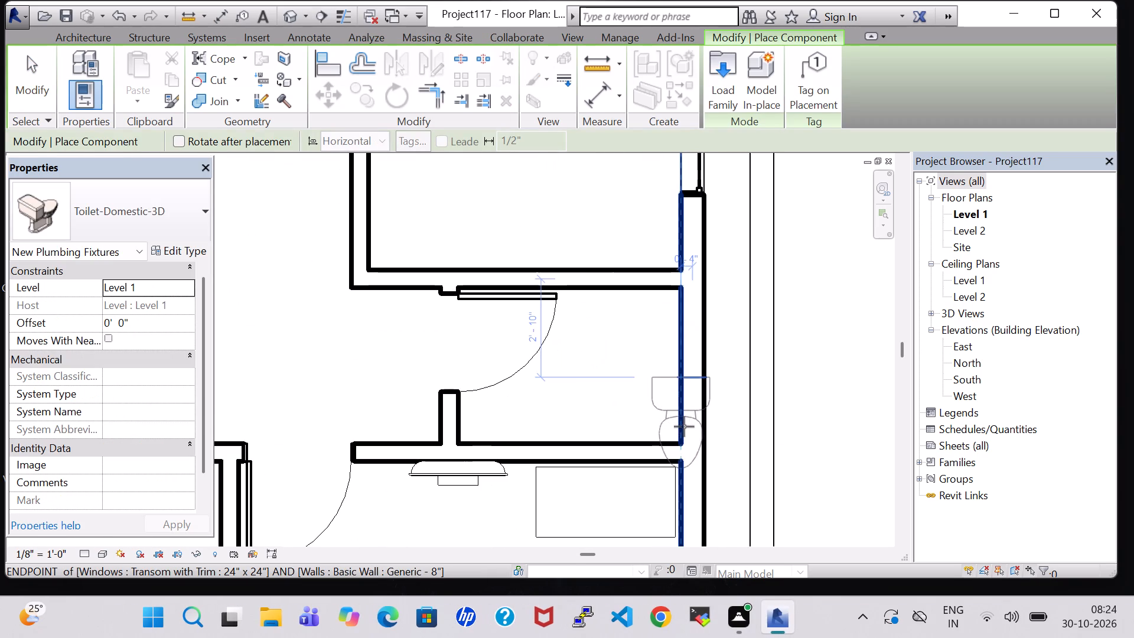
{"action": "key", "text": "space"}
{"action": "key", "text": "space"}
{"action": "key", "text": "space"}
{"action": "key", "text": "space"}
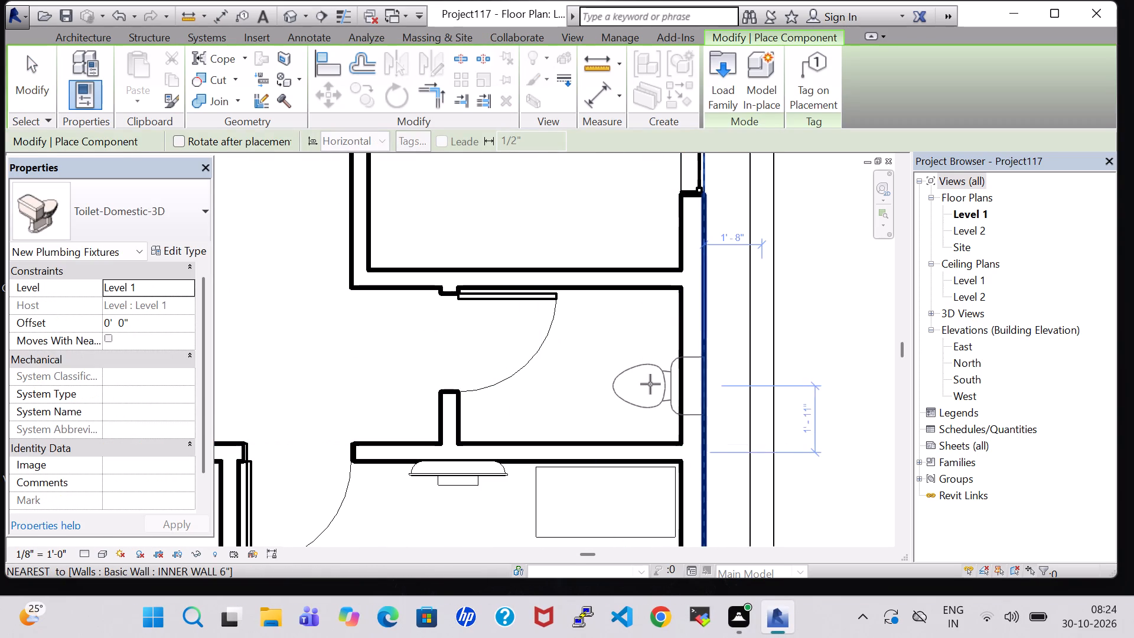
{"action": "left_click", "coordinate": [627, 354]}
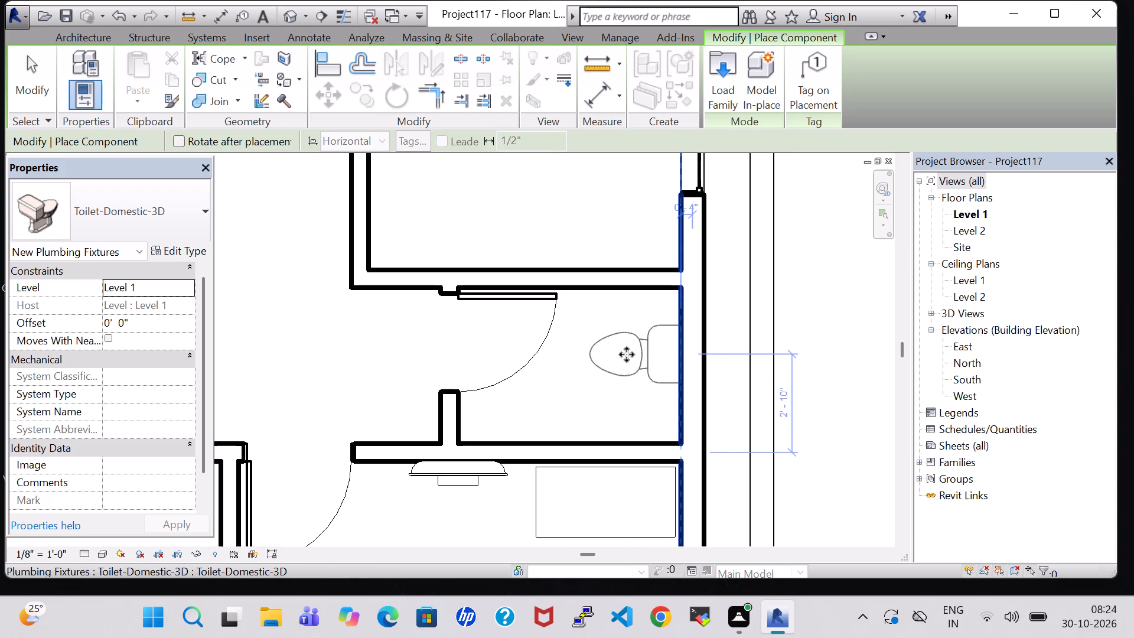
{"action": "key", "text": "Escape"}
{"action": "key", "text": "Escape"}
Place a 20" x 18" Sink Vanity-Square in the new toilet room, backed against BEDROOM-5's wall about 1' 9" from the door wall.
{"action": "scroll", "coordinate": [559, 395], "scroll_direction": "down", "scroll_amount": 6}
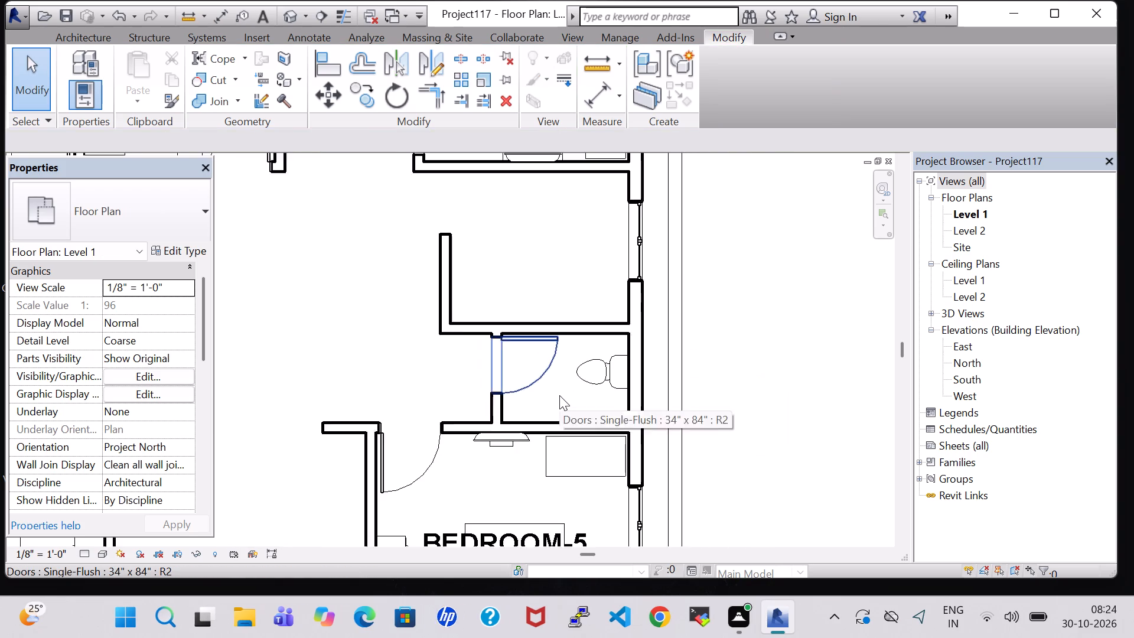
{"action": "scroll", "coordinate": [559, 395], "scroll_direction": "down", "scroll_amount": 2}
{"action": "middle_click_drag", "start_coordinate": [389, 360], "coordinate": [608, 367]}
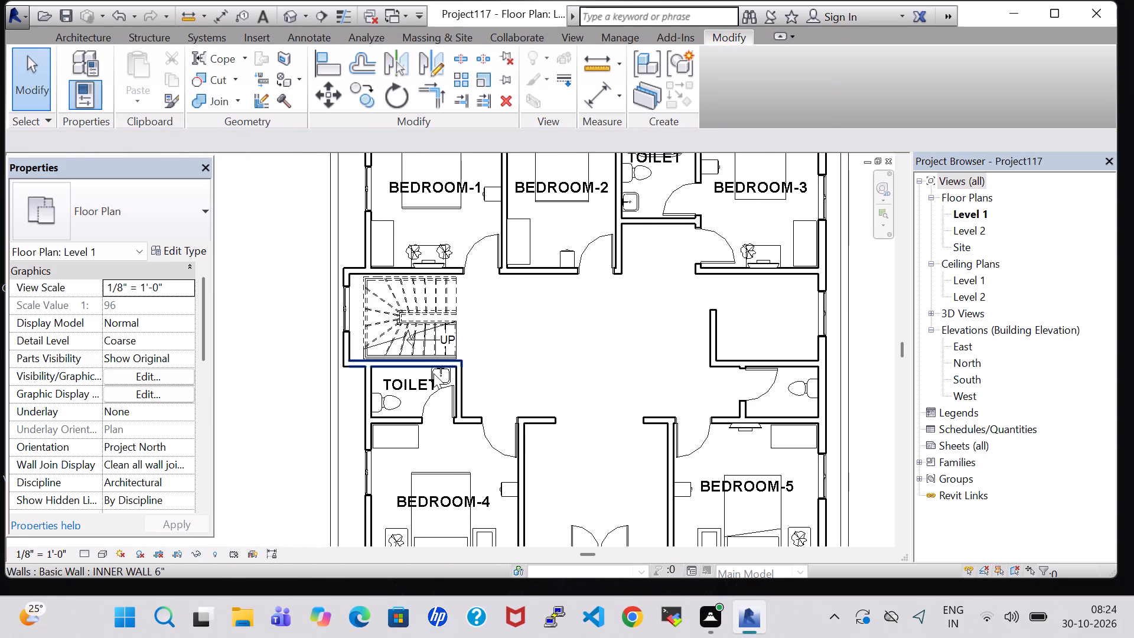
{"action": "scroll", "coordinate": [439, 375], "scroll_direction": "up", "scroll_amount": 7}
{"action": "left_click", "coordinate": [460, 373]}
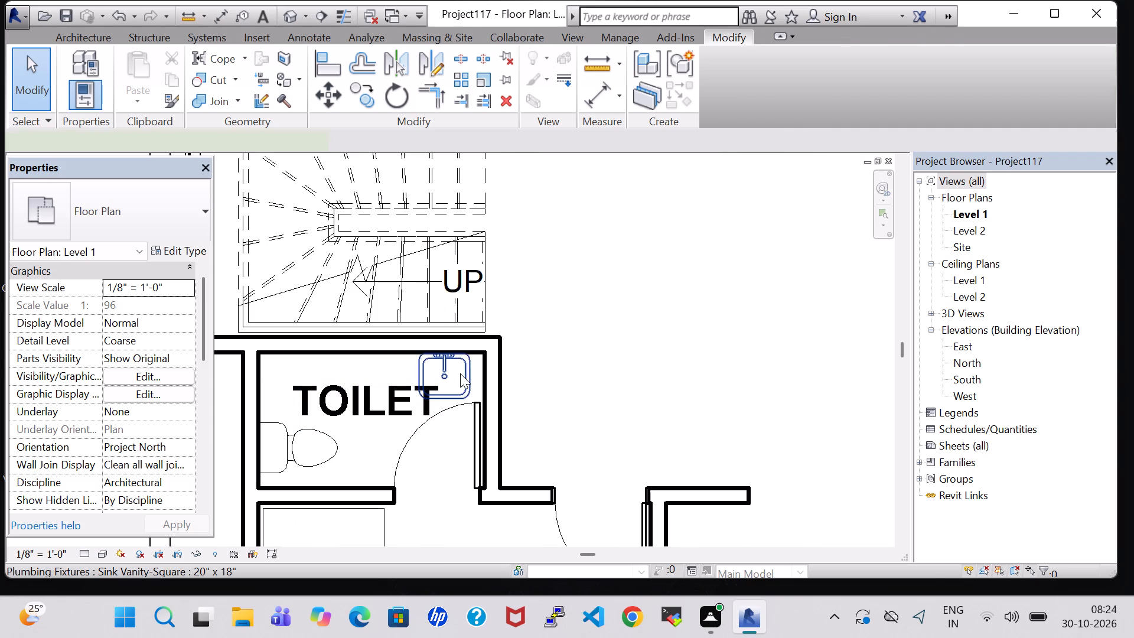
{"action": "right_click", "coordinate": [460, 373]}
{"action": "left_click", "coordinate": [523, 315]}
{"action": "middle_click_drag", "start_coordinate": [709, 379], "coordinate": [659, 381]}
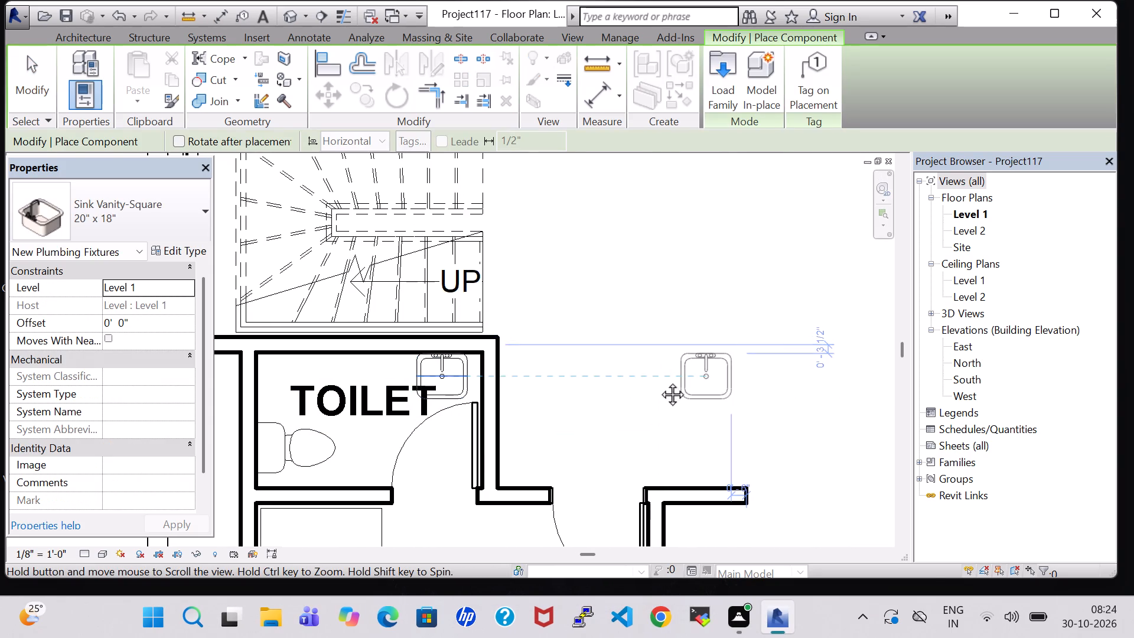
{"action": "middle_click_drag", "start_coordinate": [659, 381], "coordinate": [268, 392]}
{"action": "middle_click_drag", "start_coordinate": [559, 413], "coordinate": [264, 416]}
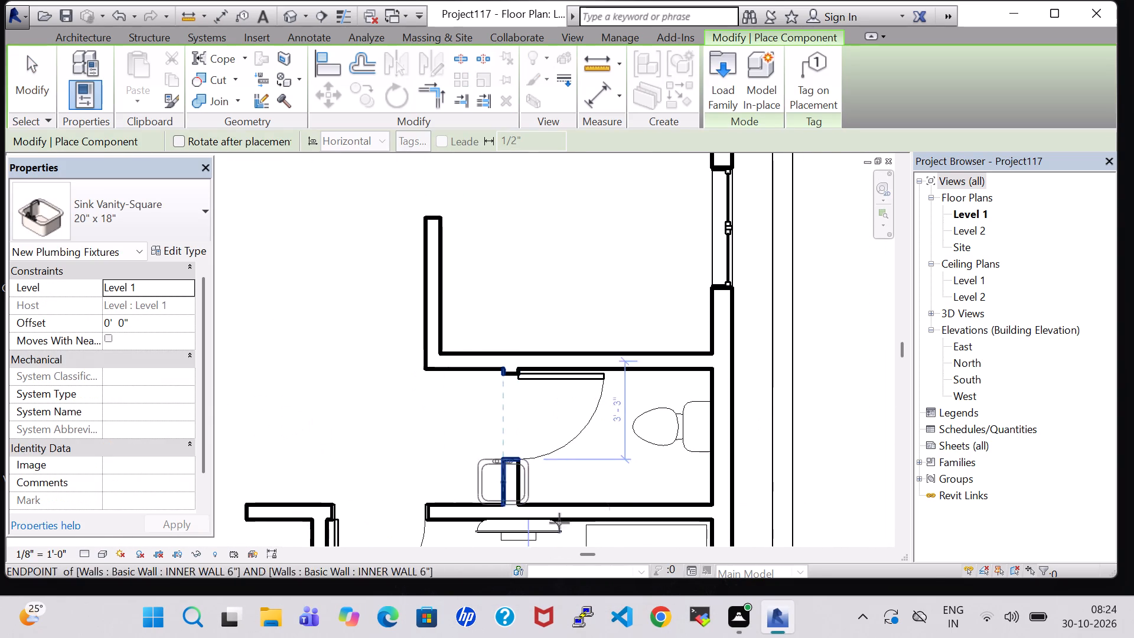
{"action": "key", "text": "space"}
{"action": "key", "text": "space"}
{"action": "key", "text": "space"}
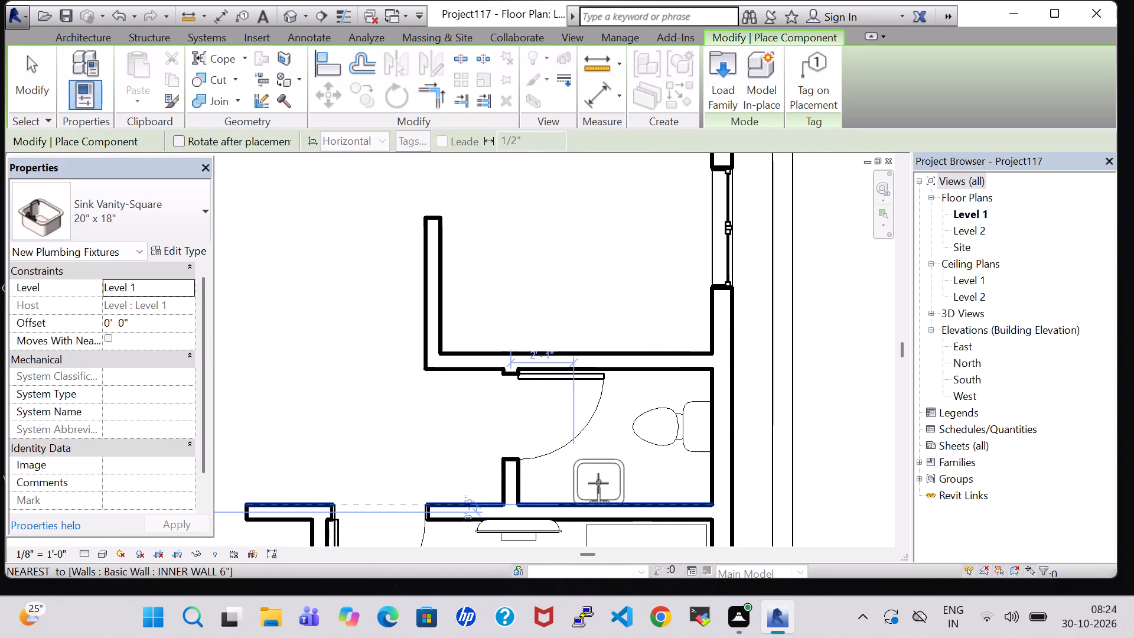
{"action": "left_click", "coordinate": [588, 484]}
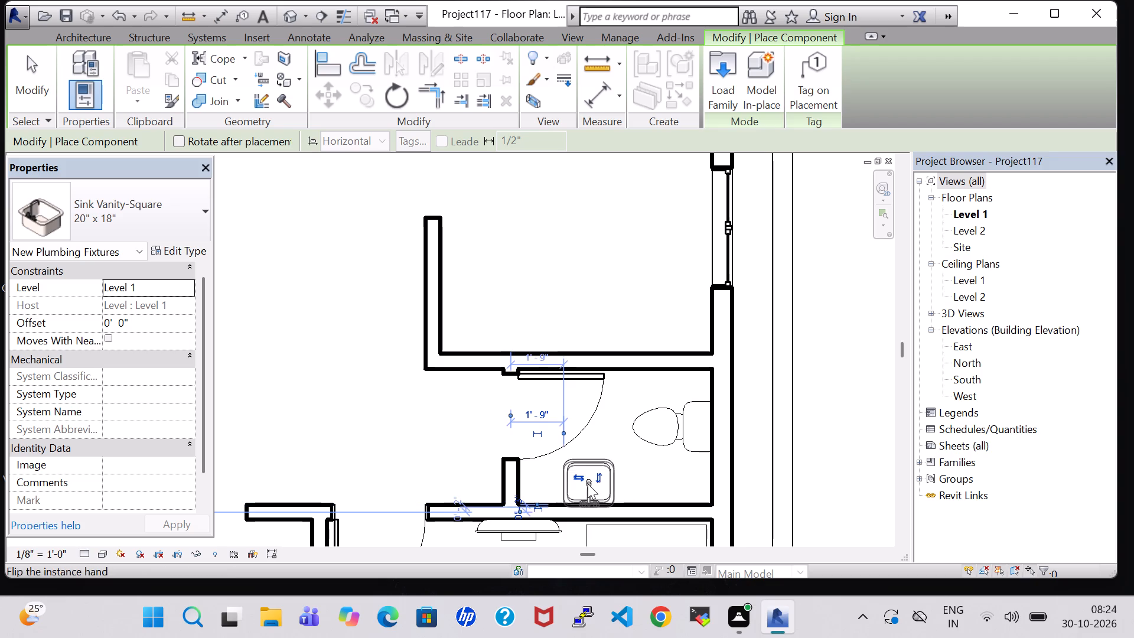
{"action": "key", "text": "Escape"}
{"action": "key", "text": "Escape"}
Place a 24" x 48" Mirror-Ellipse on the wall directly behind the new toilet room's sink.
{"action": "scroll", "coordinate": [465, 419], "scroll_direction": "down", "scroll_amount": 4}
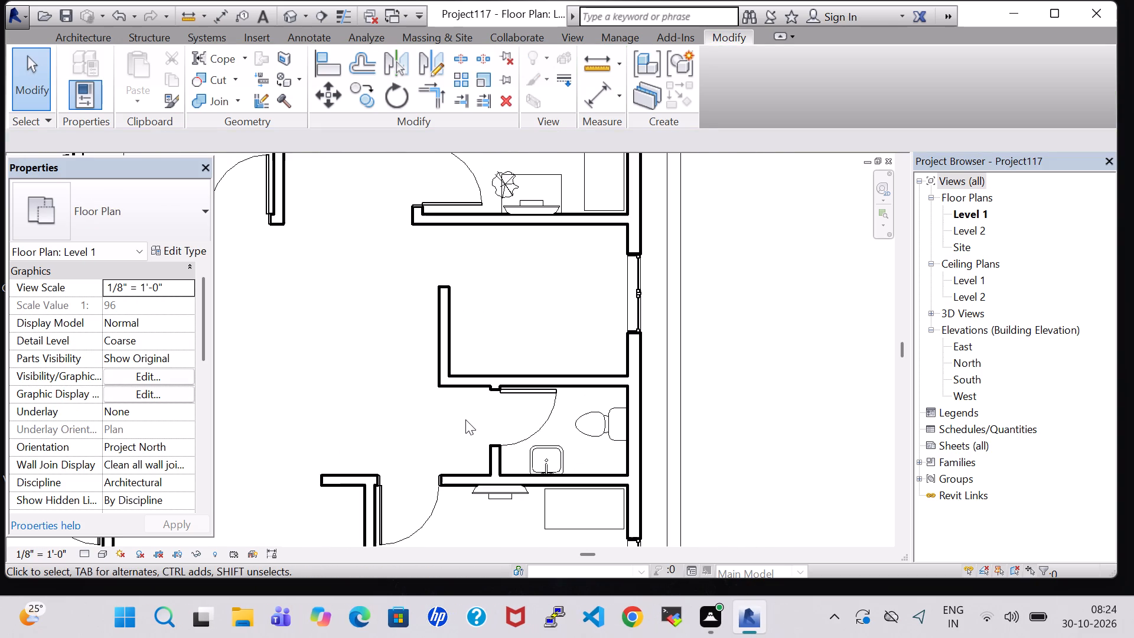
{"action": "middle_click_drag", "start_coordinate": [465, 419], "coordinate": [550, 385]}
{"action": "middle_click_drag", "start_coordinate": [563, 377], "coordinate": [579, 368]}
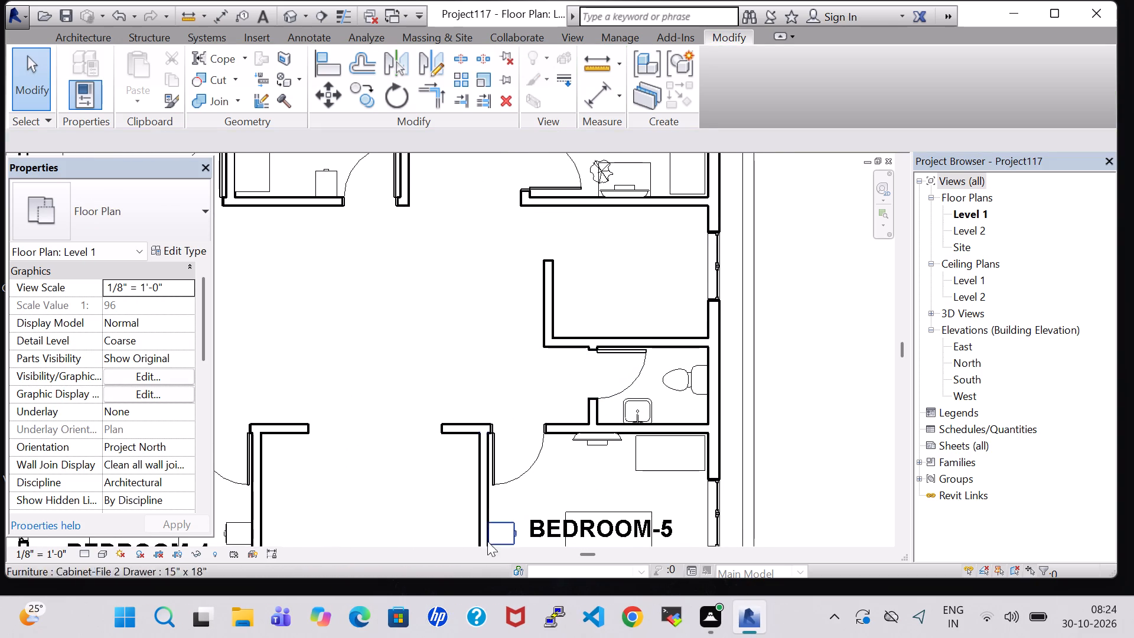
{"action": "left_click", "coordinate": [488, 528]}
{"action": "right_click", "coordinate": [488, 528]}
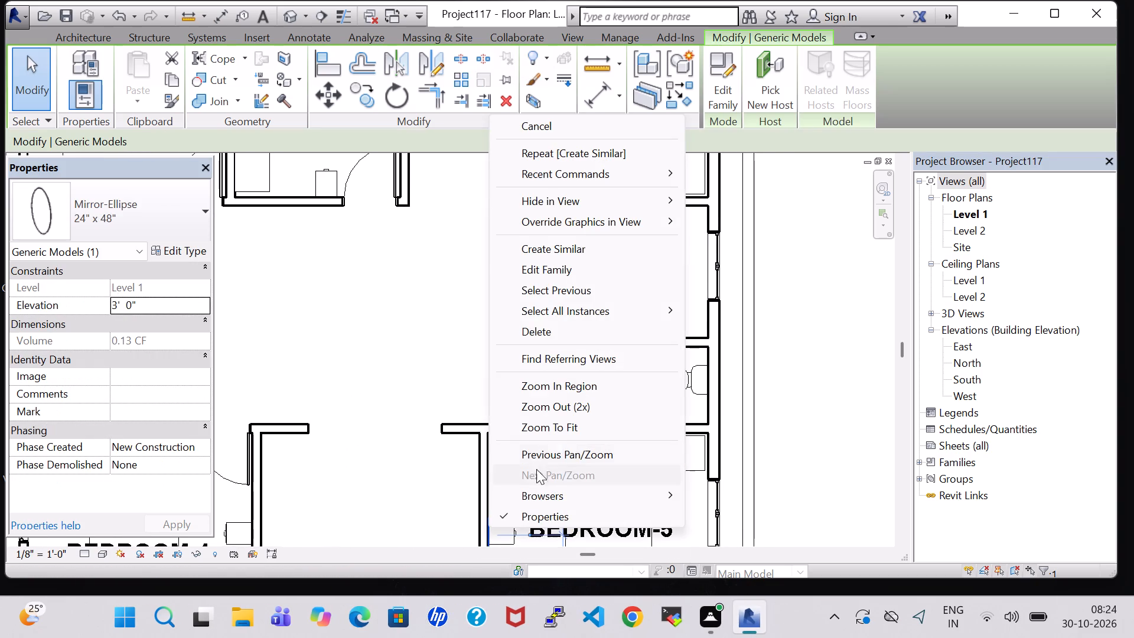
{"action": "left_click", "coordinate": [568, 252]}
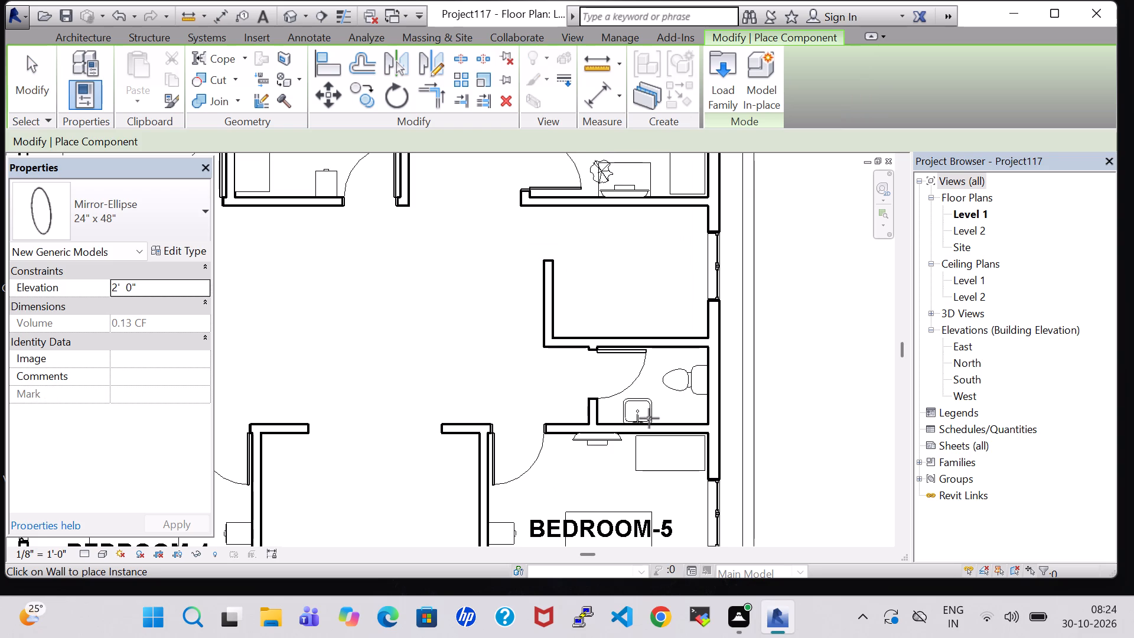
{"action": "scroll", "coordinate": [649, 418], "scroll_direction": "up", "scroll_amount": 7}
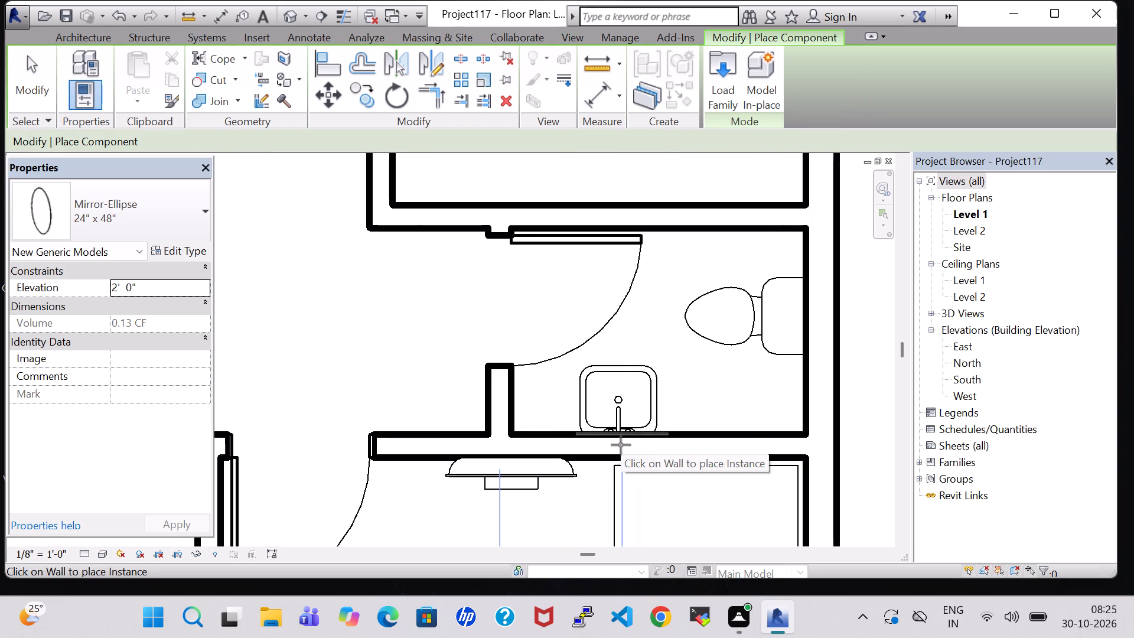
{"action": "left_click", "coordinate": [621, 445]}
{"action": "key", "text": "Escape"}
{"action": "key", "text": "Escape"}
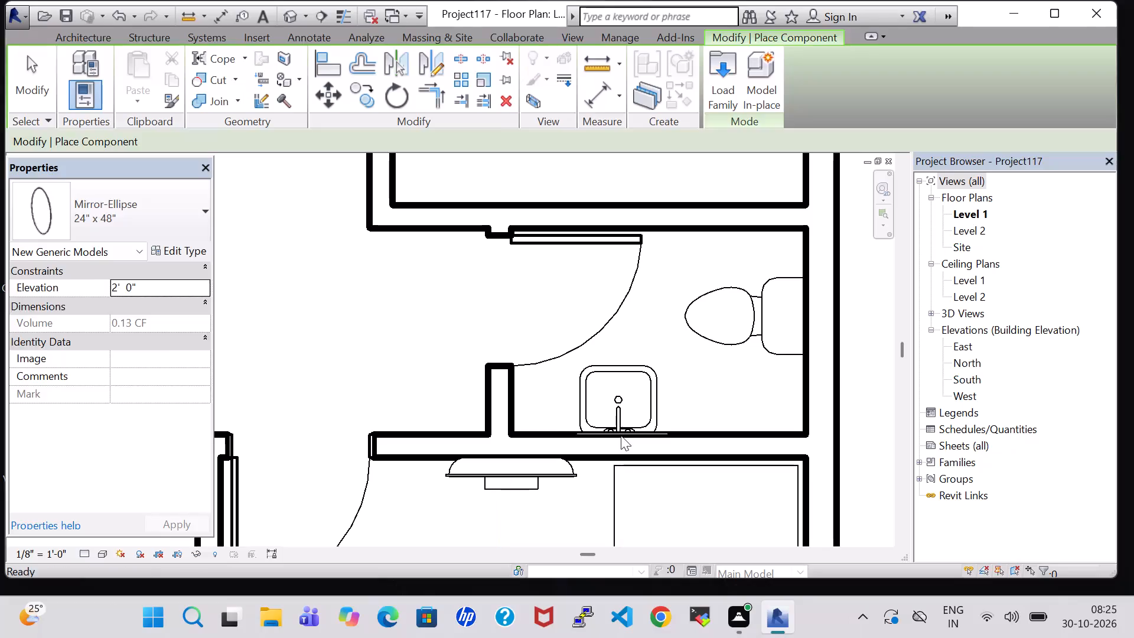
Set the elevation of the new toilet room's elliptical mirror to 3' 5".
{"action": "left_click", "coordinate": [621, 434]}
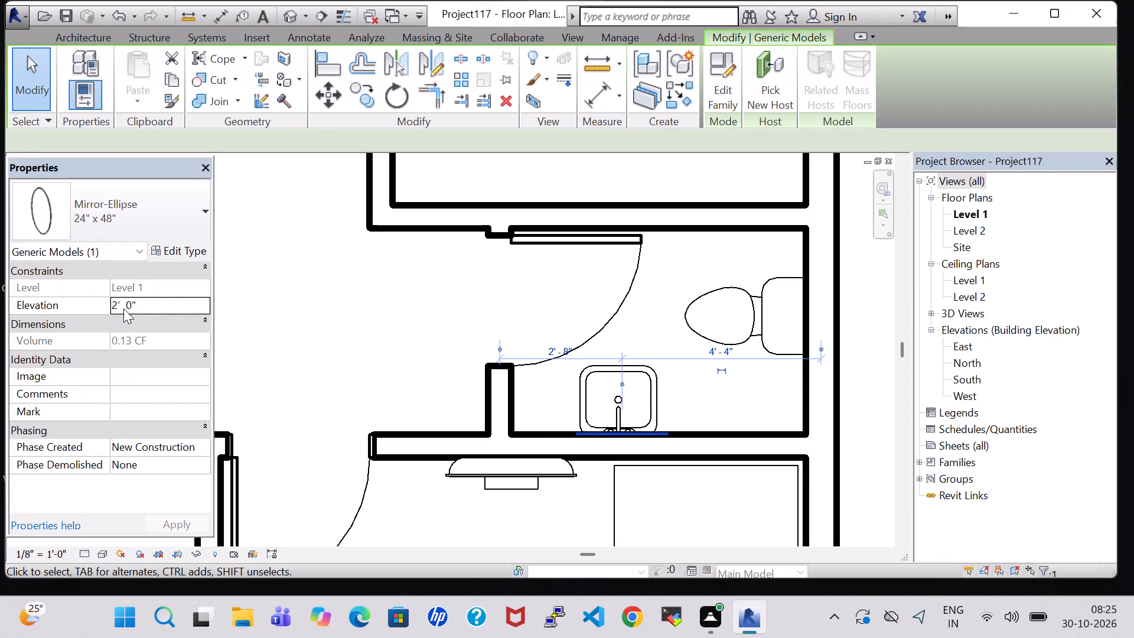
{"action": "left_click", "coordinate": [118, 307]}
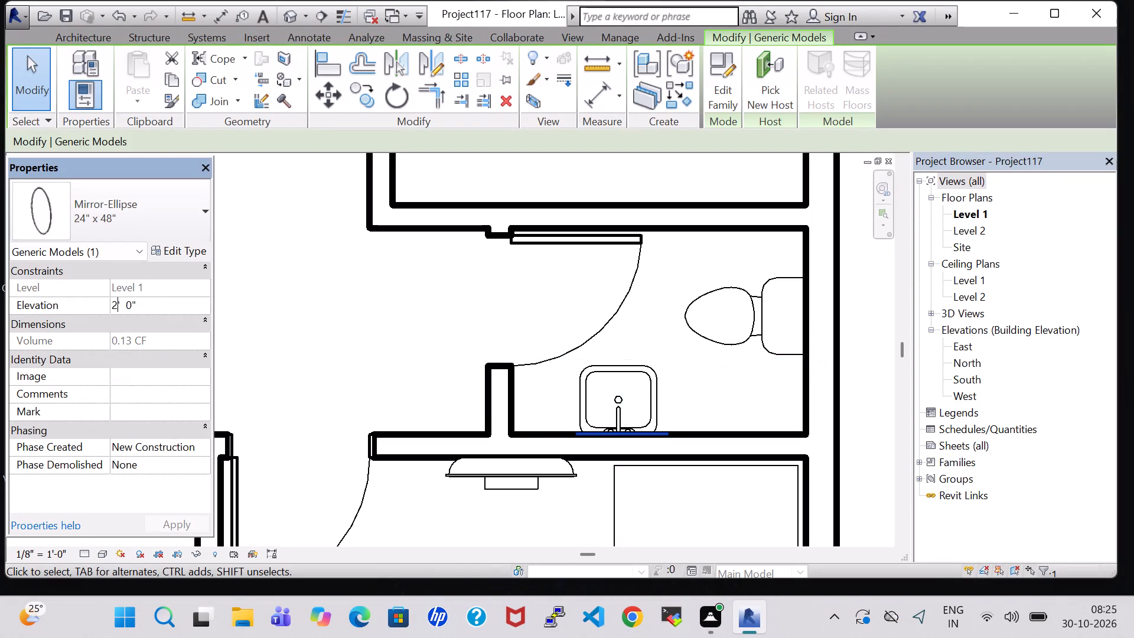
{"action": "key", "text": "BackSpace"}
{"action": "key", "text": "3"}
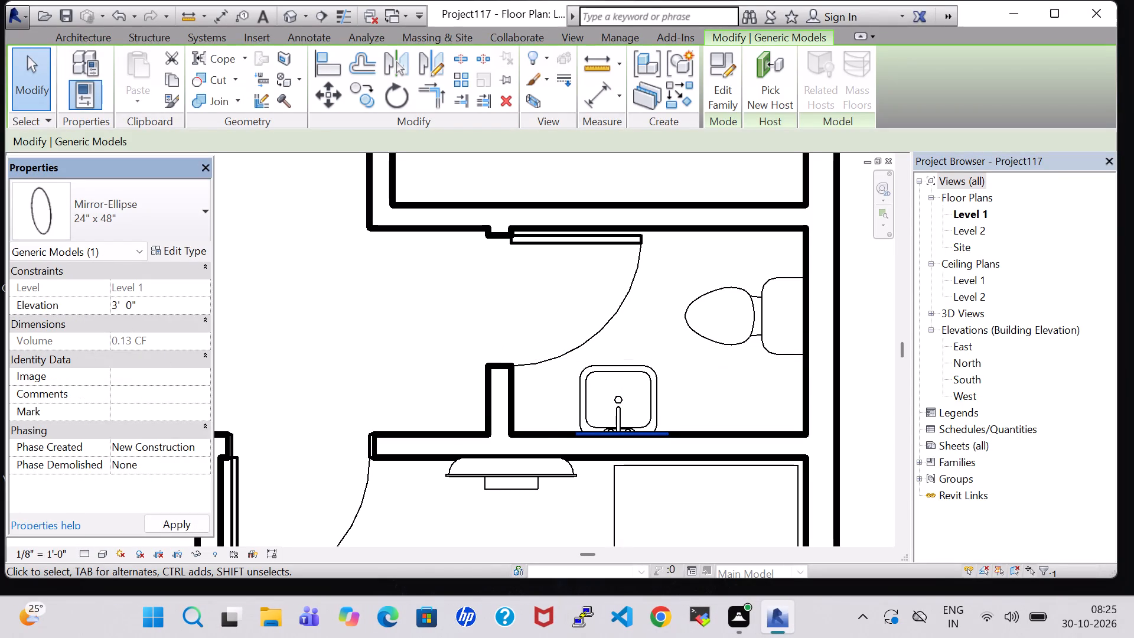
{"action": "key", "text": "Right"}
{"action": "key", "text": "Right"}
{"action": "key", "text": "Right"}
{"action": "key", "text": "Right"}
{"action": "key", "text": "BackSpace"}
{"action": "key", "text": "5"}
{"action": "left_click", "coordinate": [178, 531]}
{"action": "left_click", "coordinate": [450, 274]}
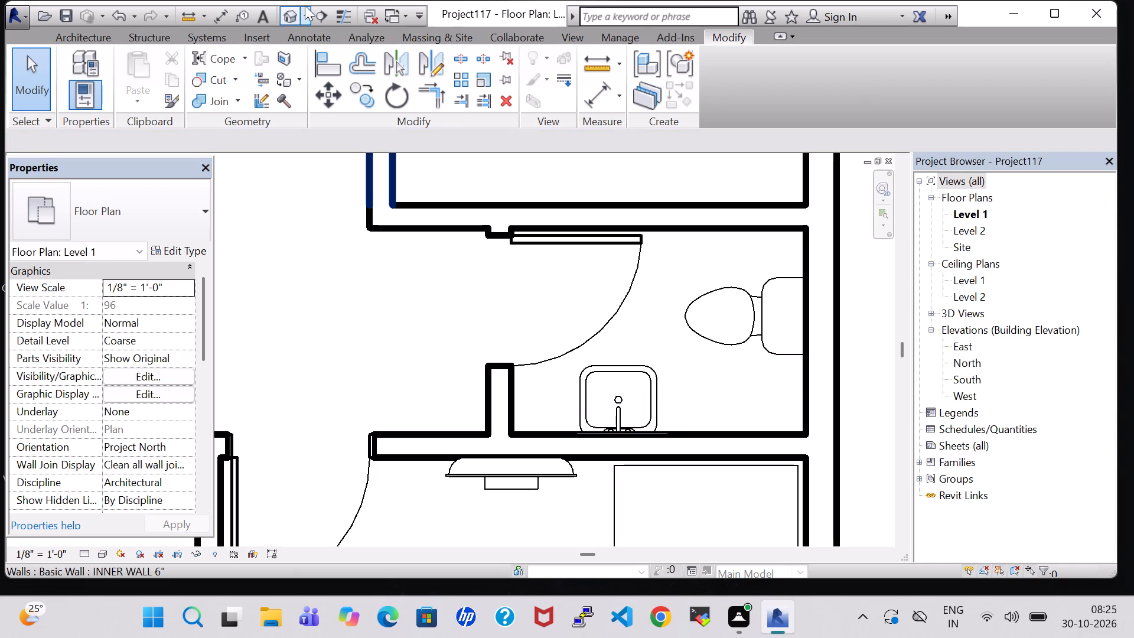
Examine the furnished bedrooms and toilets in 3D, comparing the fixtures in the new toilet room with those in the other toilets.
{"action": "left_click", "coordinate": [289, 9]}
{"action": "scroll", "coordinate": [619, 328], "scroll_direction": "down", "scroll_amount": 5}
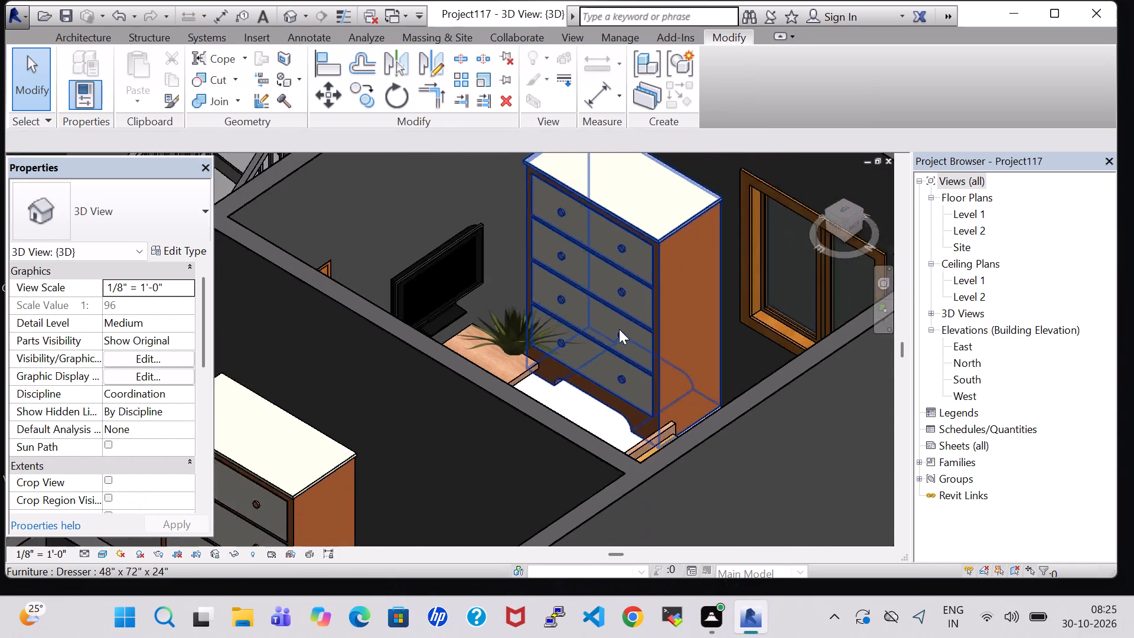
{"action": "scroll", "coordinate": [619, 329], "scroll_direction": "down", "scroll_amount": 5}
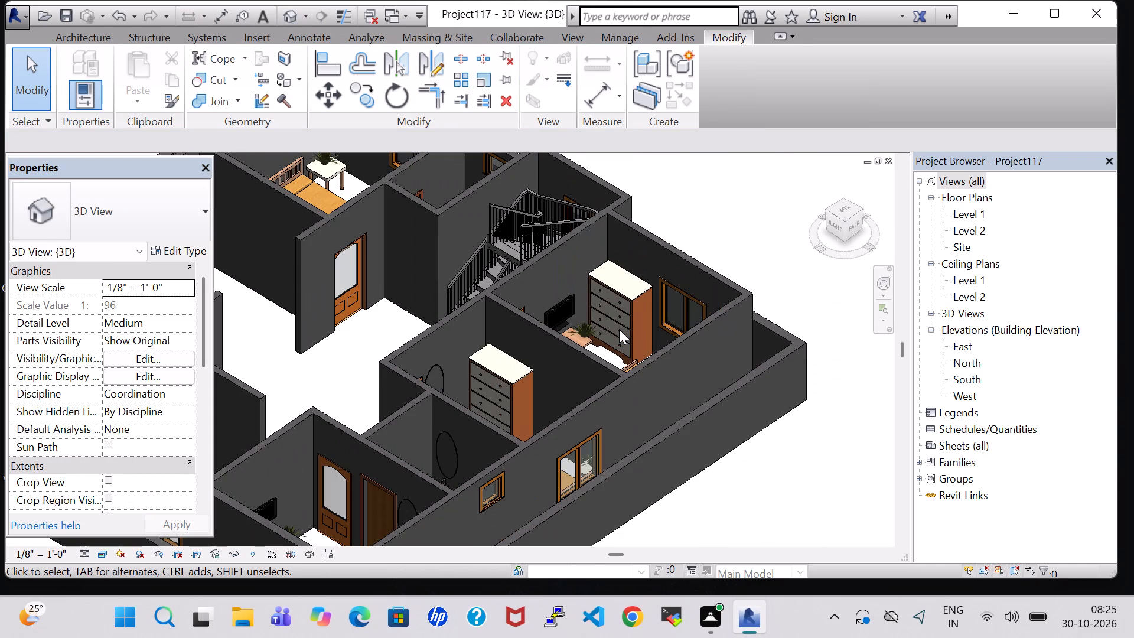
{"action": "middle_click_drag", "start_coordinate": [558, 382], "coordinate": [565, 383], "text": "shift"}
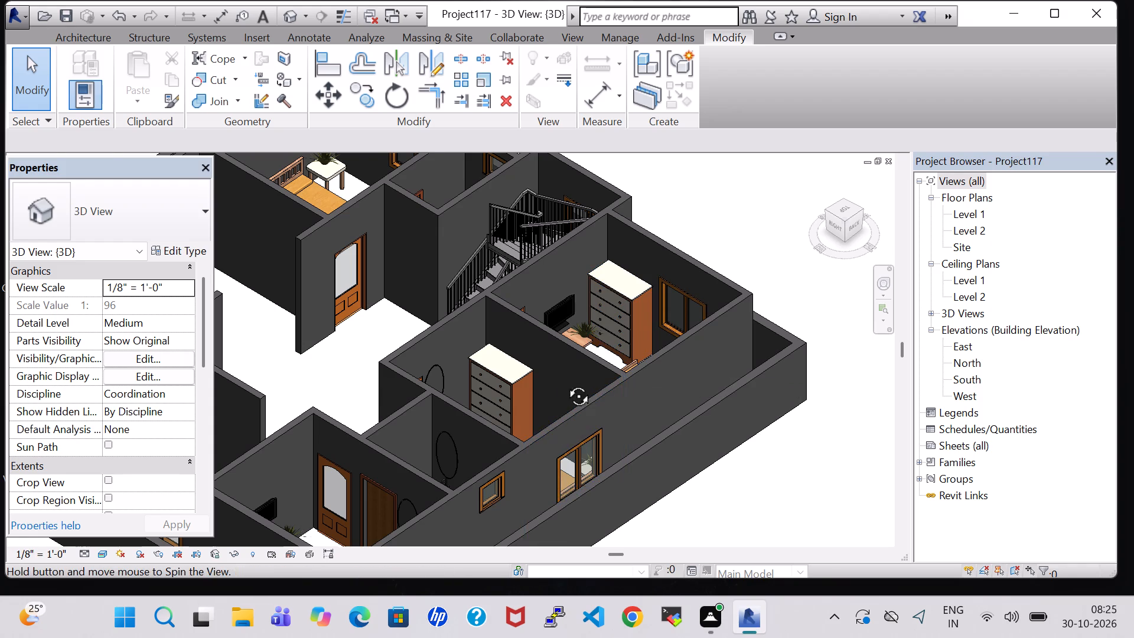
{"action": "middle_click_drag", "start_coordinate": [565, 383], "coordinate": [641, 416], "text": "shift"}
{"action": "middle_click_drag", "start_coordinate": [527, 321], "coordinate": [526, 435]}
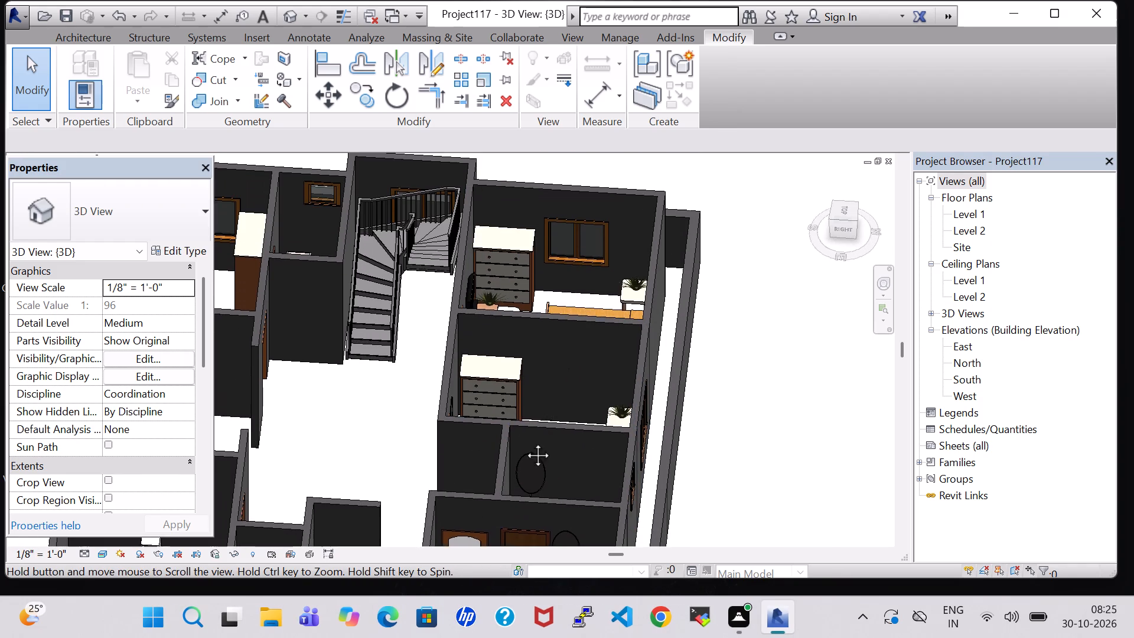
{"action": "middle_click", "coordinate": [524, 444]}
{"action": "middle_click_drag", "start_coordinate": [565, 336], "coordinate": [548, 493], "text": "shift"}
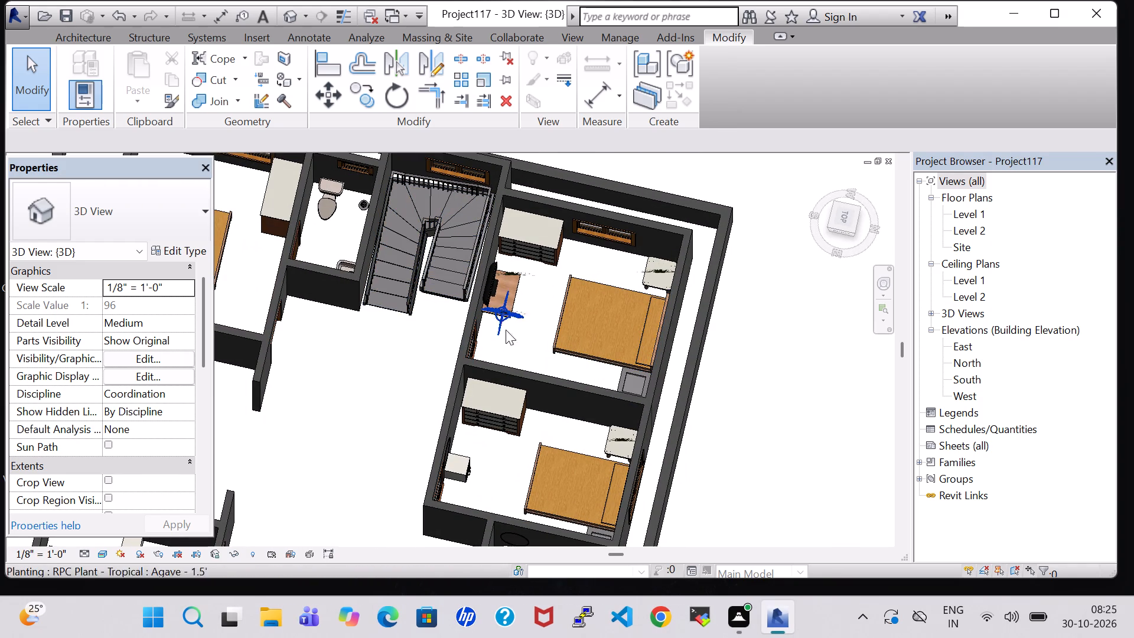
{"action": "middle_click_drag", "start_coordinate": [496, 471], "coordinate": [480, 461], "text": "shift"}
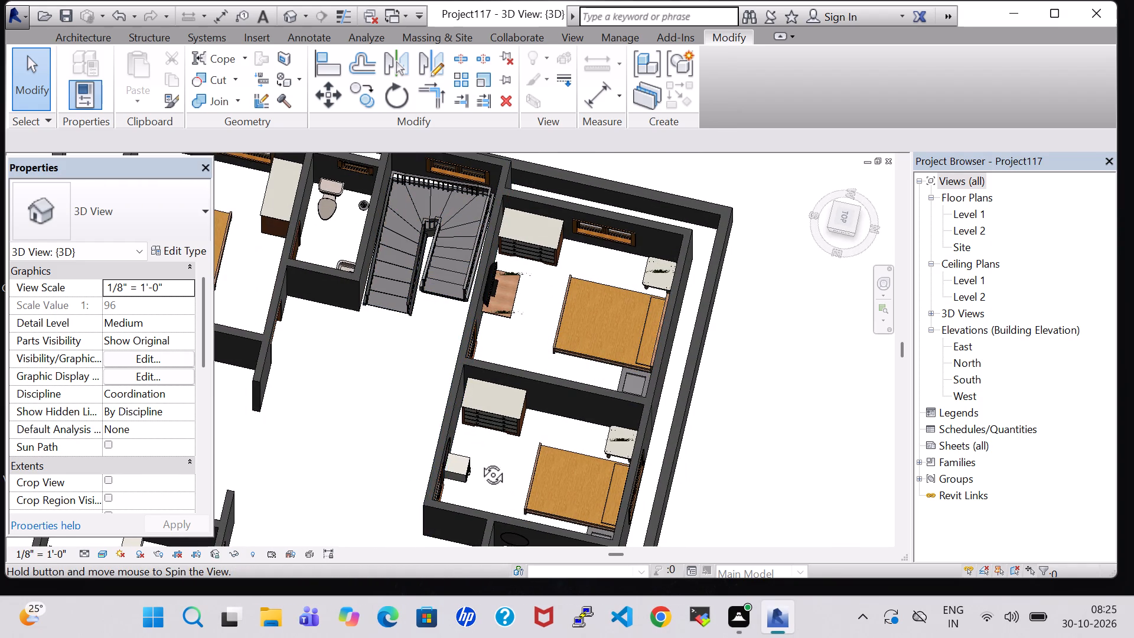
{"action": "middle_click_drag", "start_coordinate": [480, 461], "coordinate": [438, 418], "text": "shift"}
{"action": "scroll", "coordinate": [438, 423], "scroll_direction": "up", "scroll_amount": 5}
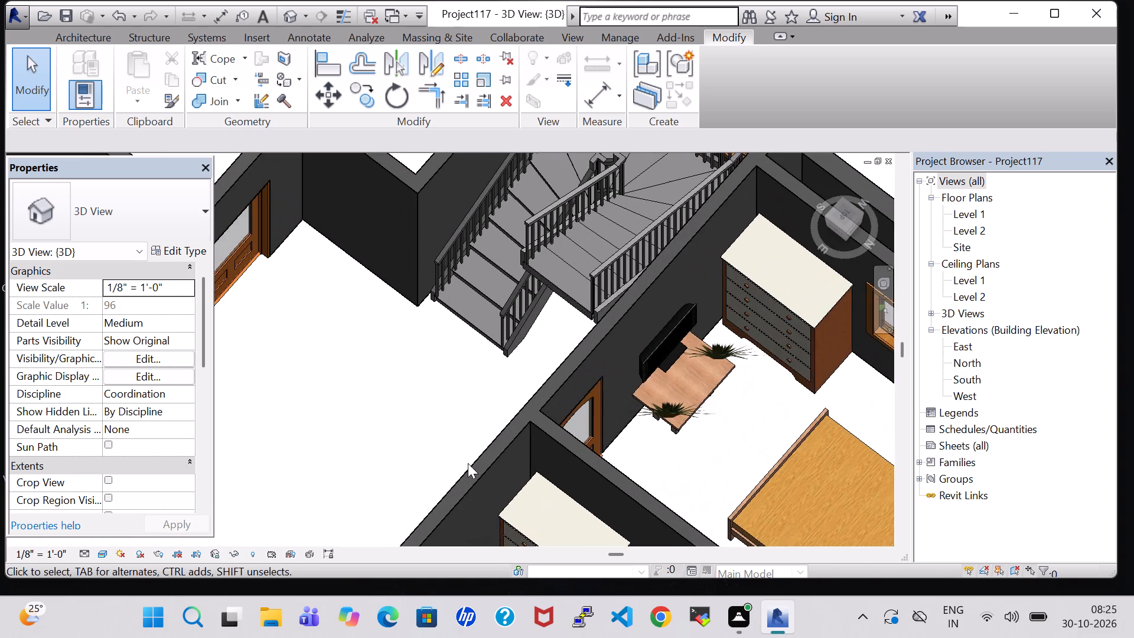
{"action": "middle_click_drag", "start_coordinate": [483, 479], "coordinate": [469, 275]}
{"action": "middle_click_drag", "start_coordinate": [460, 283], "coordinate": [534, 313], "text": "shift"}
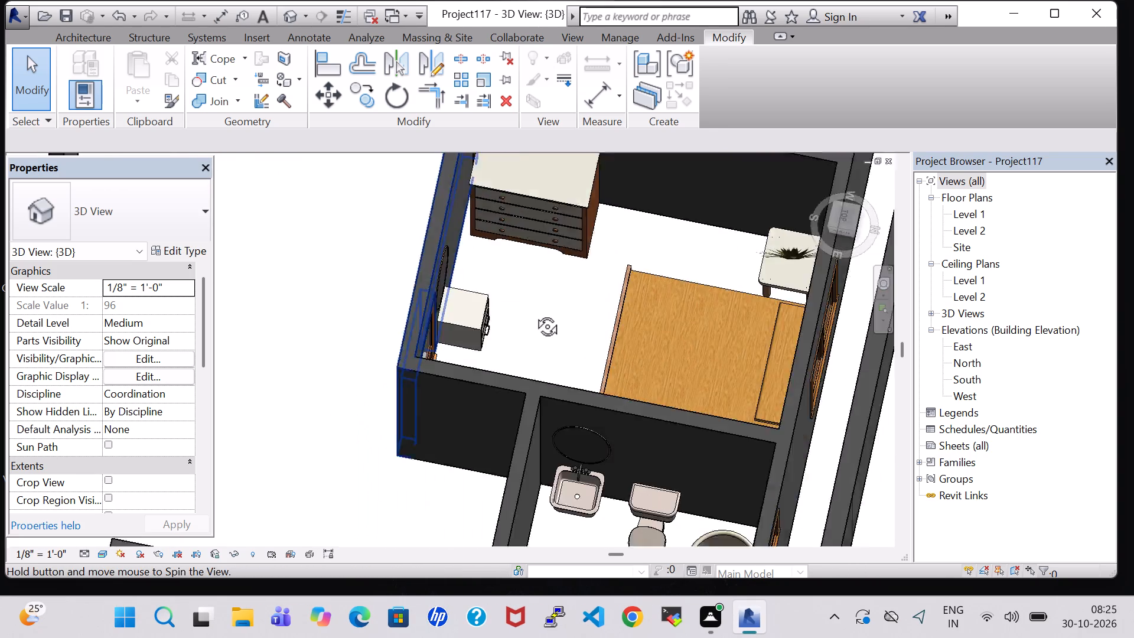
{"action": "middle_click_drag", "start_coordinate": [534, 313], "coordinate": [535, 313], "text": "shift"}
{"action": "scroll", "coordinate": [535, 288], "scroll_direction": "down", "scroll_amount": 4}
{"action": "middle_click_drag", "start_coordinate": [526, 415], "coordinate": [536, 256]}
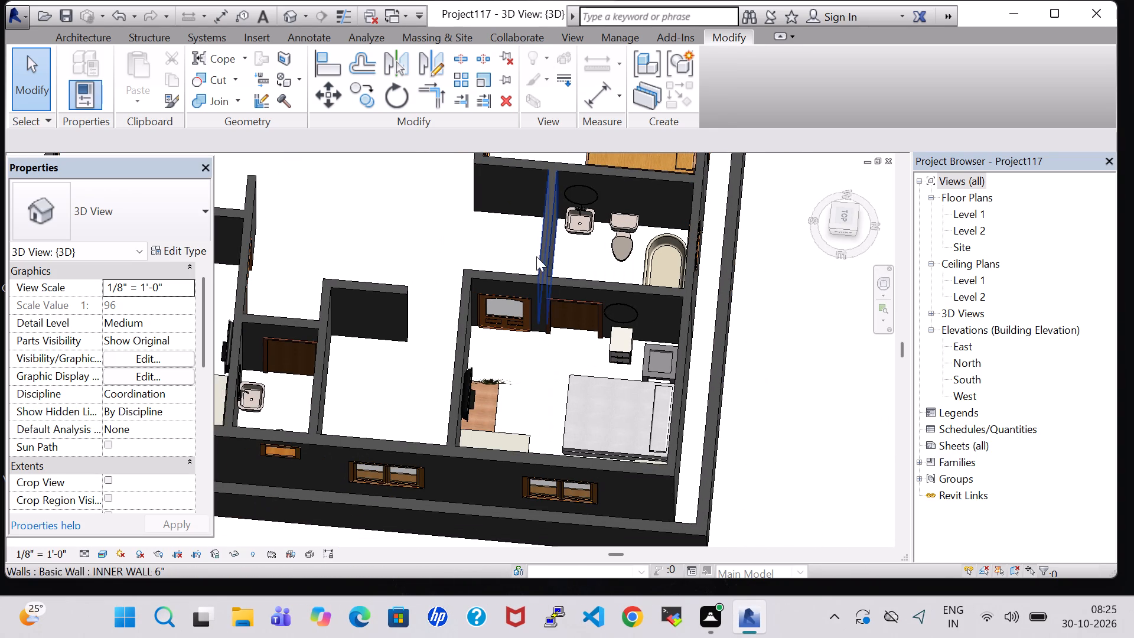
{"action": "middle_click_drag", "start_coordinate": [523, 393], "coordinate": [535, 525], "text": "shift"}
{"action": "middle_click_drag", "start_coordinate": [363, 370], "coordinate": [434, 371]}
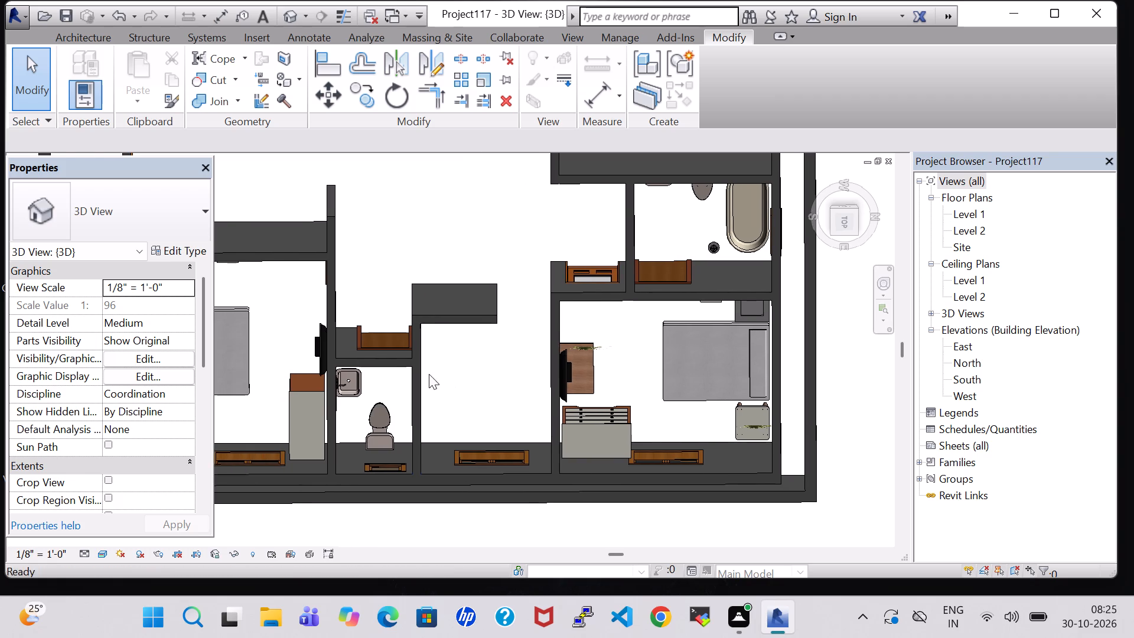
Place another round floor drain (5" Strainer - 2" Drain) on the Level 1 work plane beside the new toilet room's toilet.
{"action": "left_click", "coordinate": [717, 245]}
{"action": "right_click", "coordinate": [717, 245]}
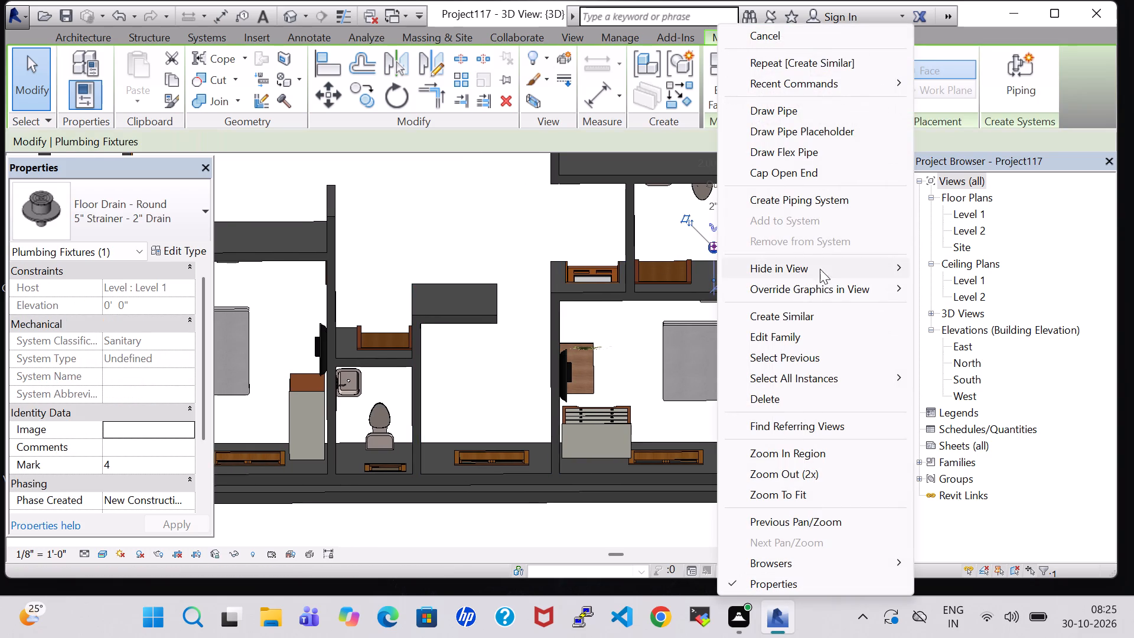
{"action": "left_click", "coordinate": [819, 314]}
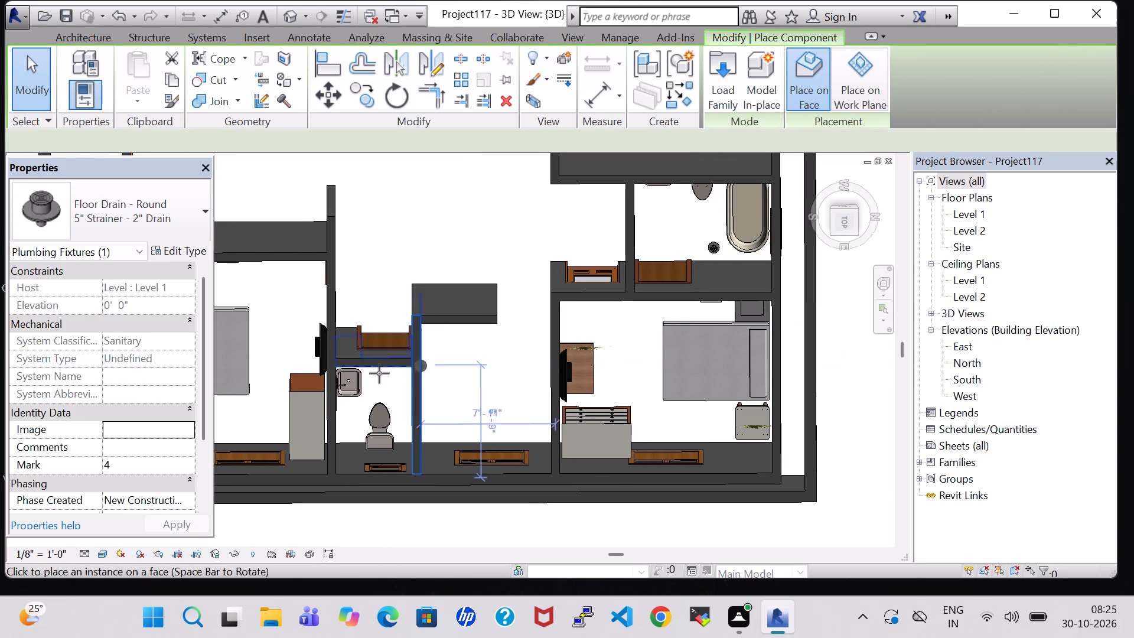
{"action": "scroll", "coordinate": [354, 415], "scroll_direction": "up", "scroll_amount": 7}
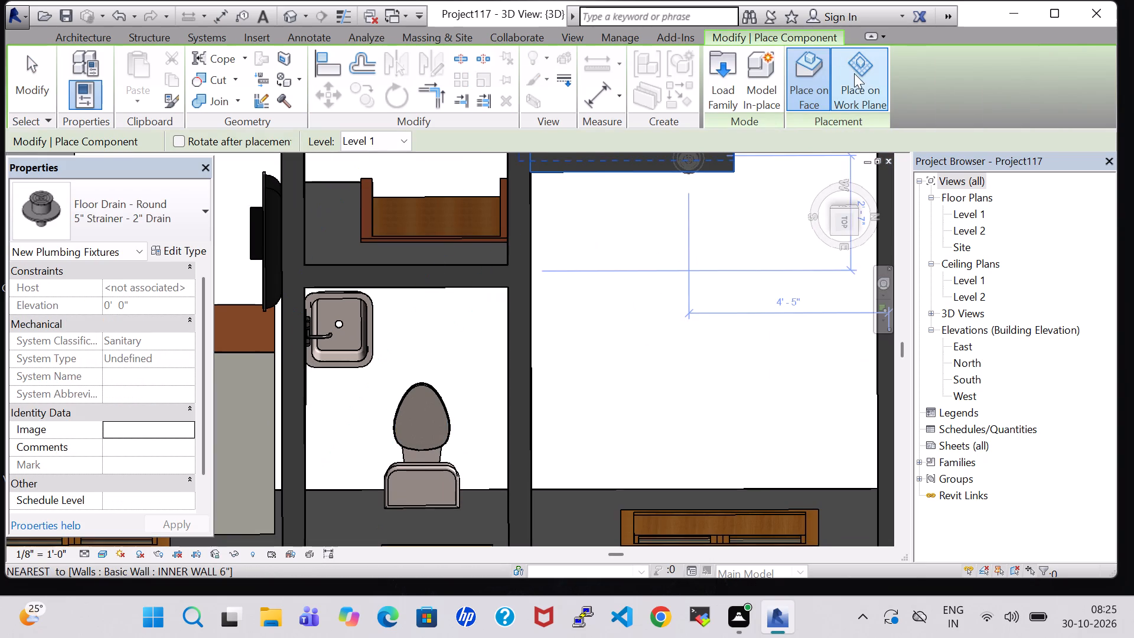
{"action": "left_click", "coordinate": [854, 73]}
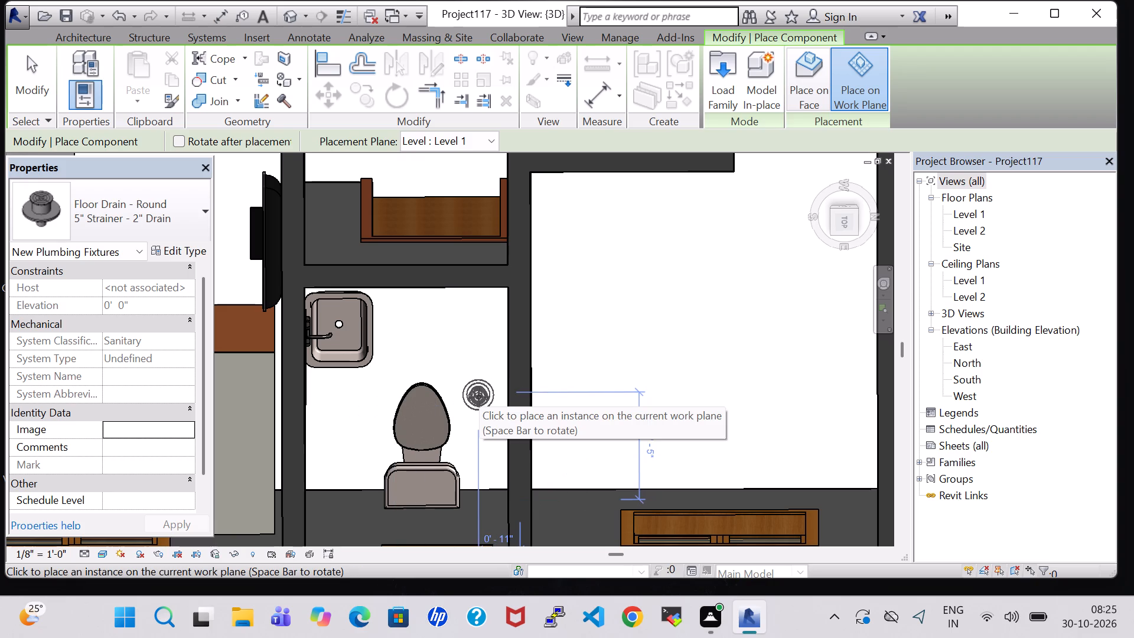
{"action": "left_click", "coordinate": [351, 461]}
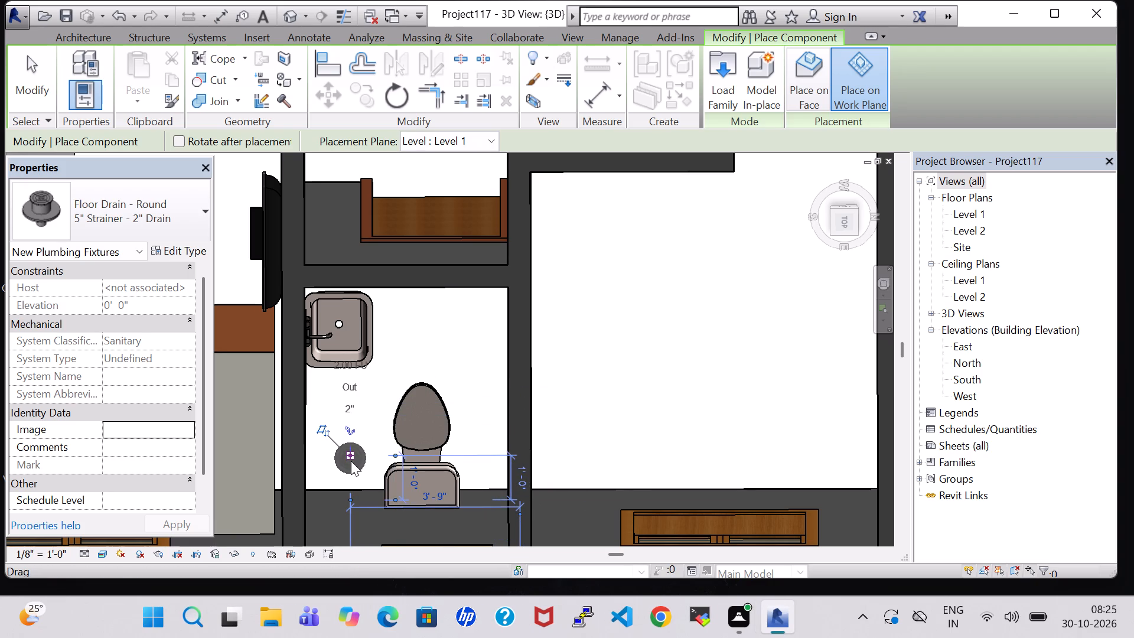
{"action": "key", "text": "Escape"}
{"action": "key", "text": "Escape"}
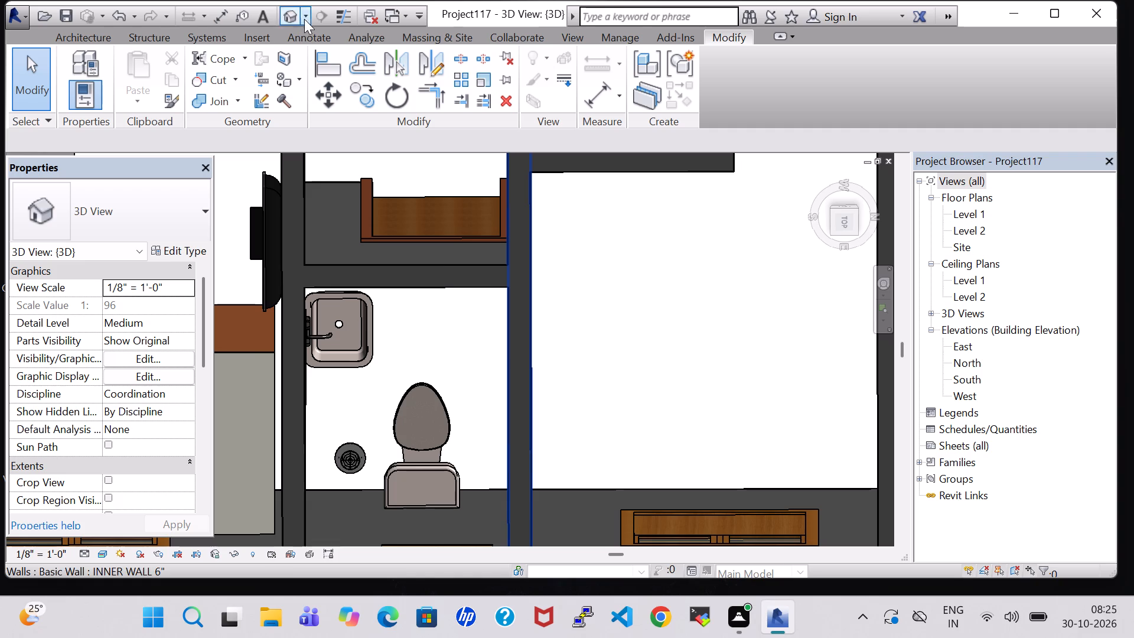
Examine the new toilet room's sink, mirror, toilet and floor drain in 3D from several angles.
{"action": "middle_click_drag", "start_coordinate": [585, 413], "coordinate": [588, 372]}
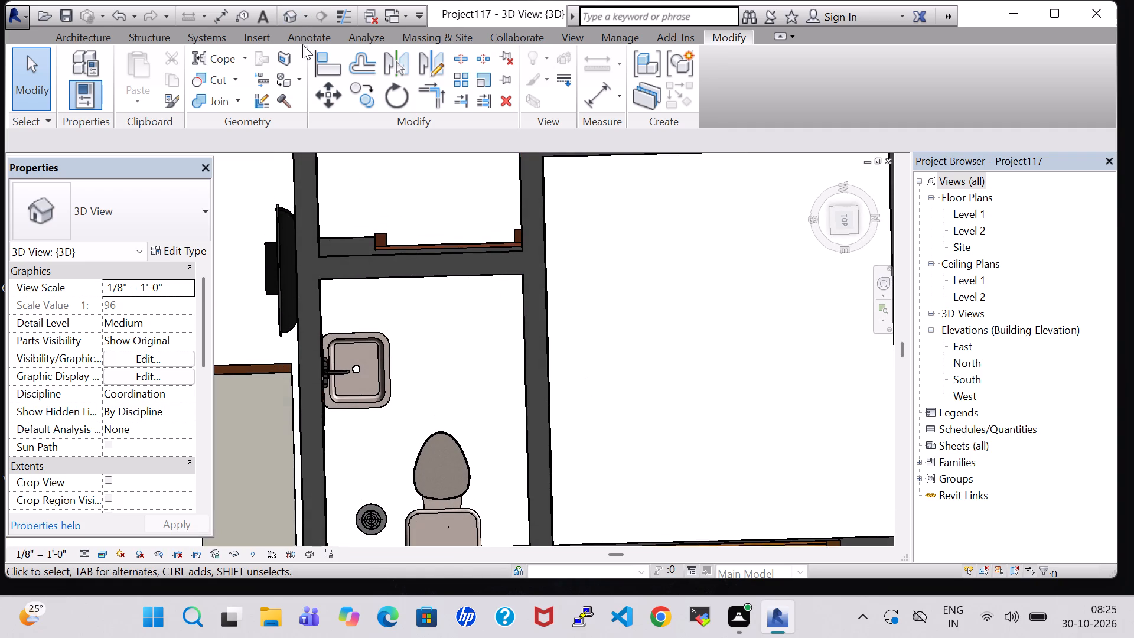
{"action": "left_click", "coordinate": [289, 22]}
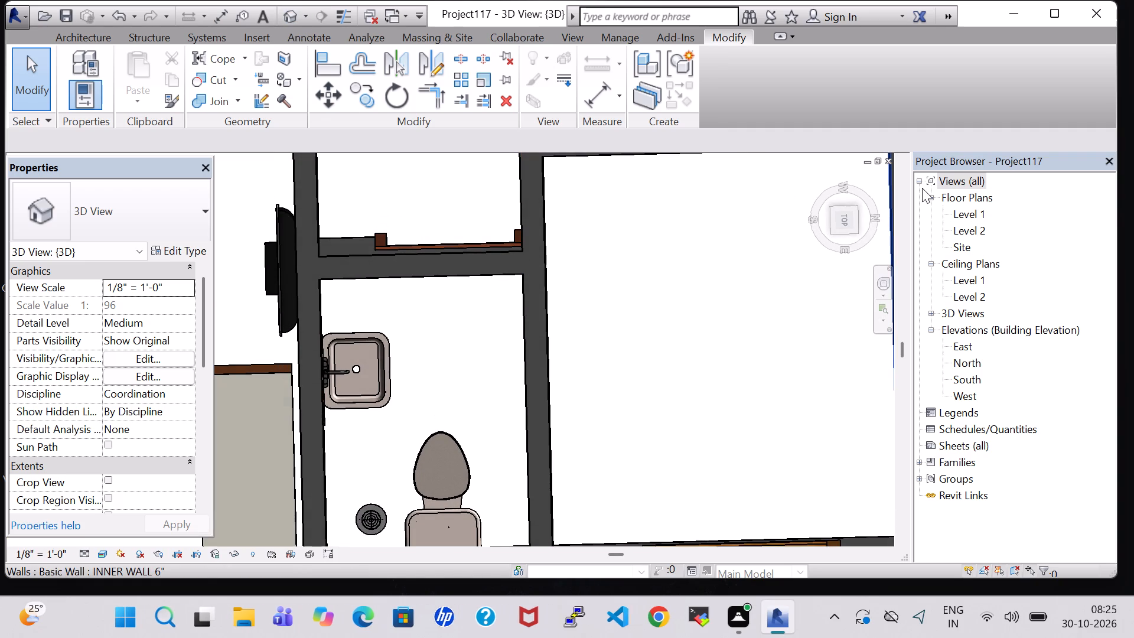
{"action": "scroll", "coordinate": [523, 354], "scroll_direction": "down", "scroll_amount": 5}
{"action": "middle_click_drag", "start_coordinate": [475, 354], "coordinate": [376, 291], "text": "shift"}
{"action": "scroll", "coordinate": [259, 201], "scroll_direction": "up", "scroll_amount": 1}
{"action": "middle_click_drag", "start_coordinate": [259, 201], "coordinate": [360, 309]}
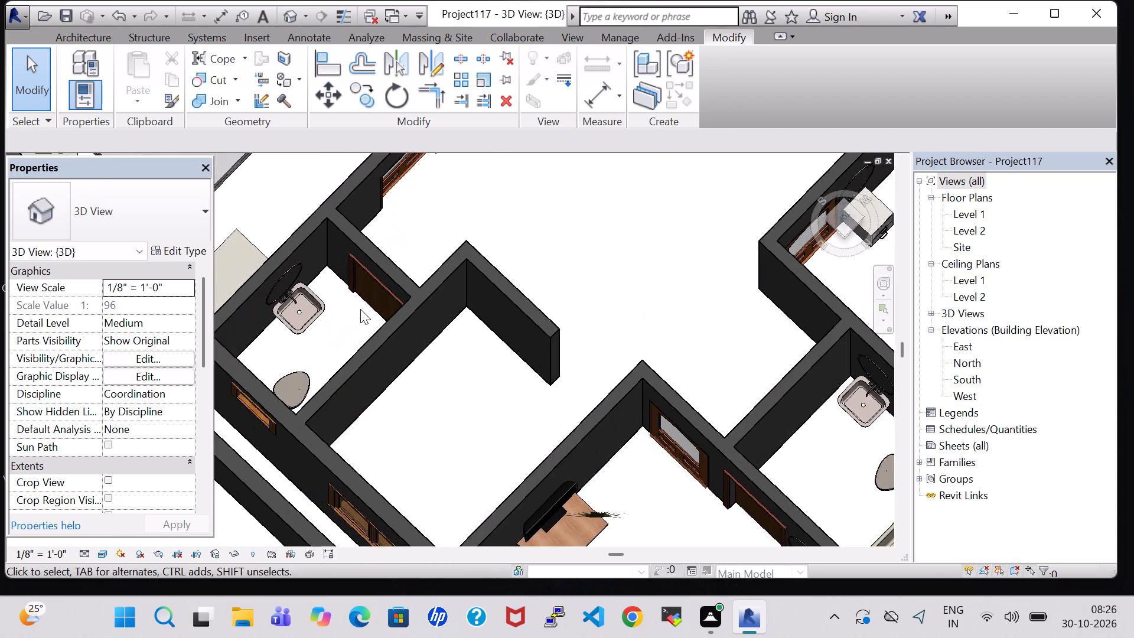
{"action": "scroll", "coordinate": [360, 309], "scroll_direction": "up", "scroll_amount": 5}
{"action": "middle_click_drag", "start_coordinate": [309, 323], "coordinate": [344, 269], "text": "shift"}
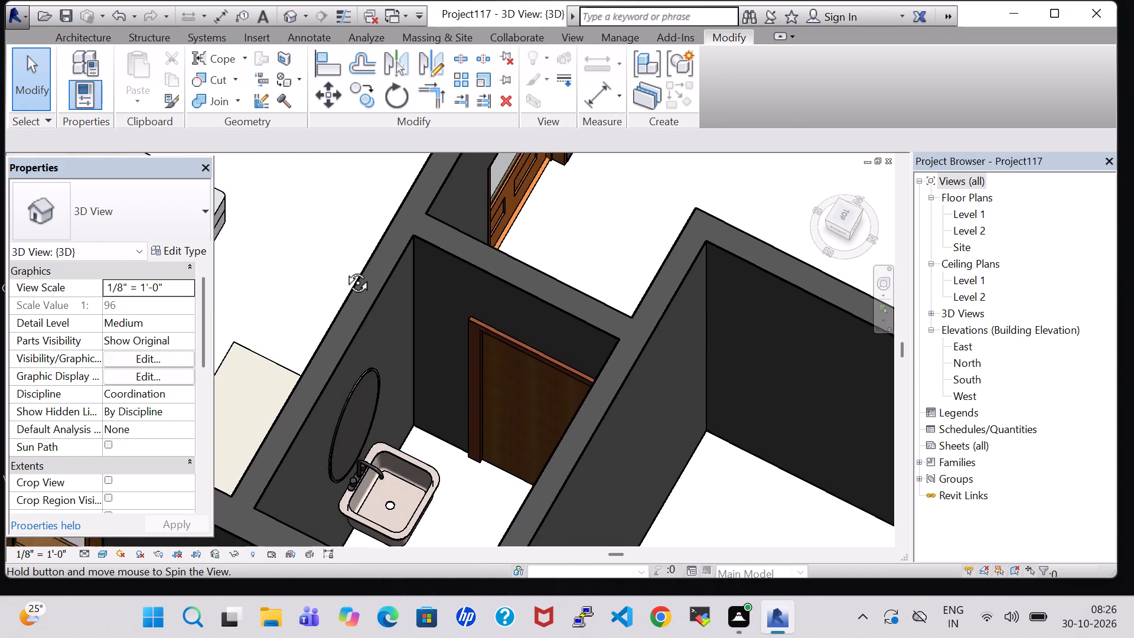
{"action": "middle_click_drag", "start_coordinate": [344, 269], "coordinate": [361, 276], "text": "shift"}
{"action": "scroll", "coordinate": [678, 240], "scroll_direction": "down", "scroll_amount": 6}
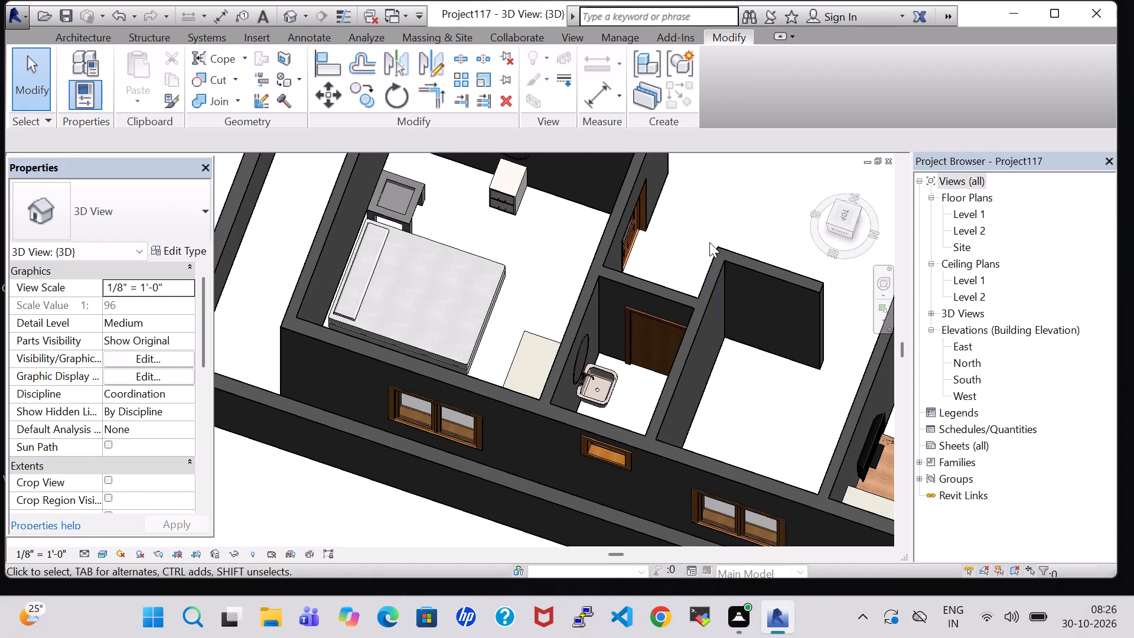
{"action": "left_click", "coordinate": [812, 214]}
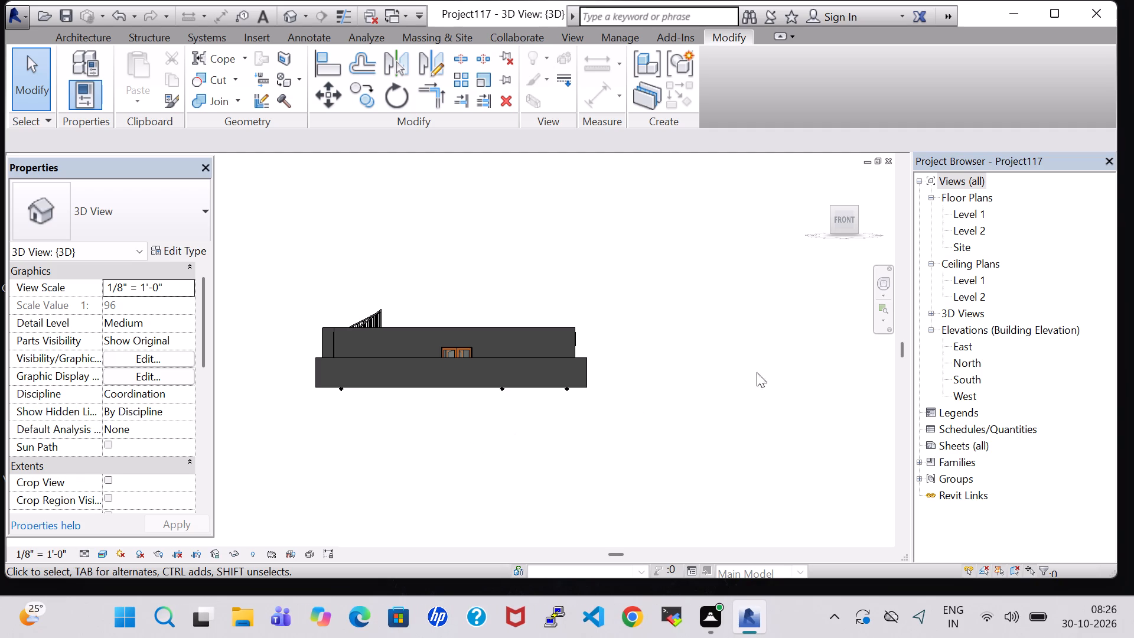
In the Level 1 floor plan, nudge the new toilet room's toilet away from the sink, about 3' 7" from BEDROOM-5's wall.
{"action": "double_click", "coordinate": [962, 210]}
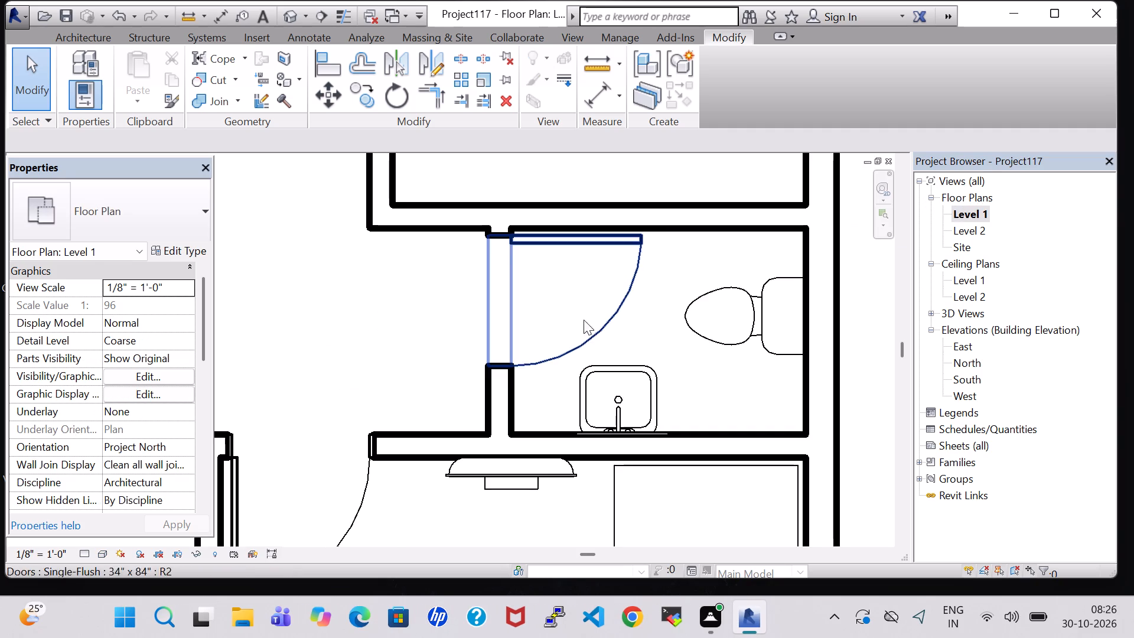
{"action": "scroll", "coordinate": [568, 325], "scroll_direction": "down", "scroll_amount": 7}
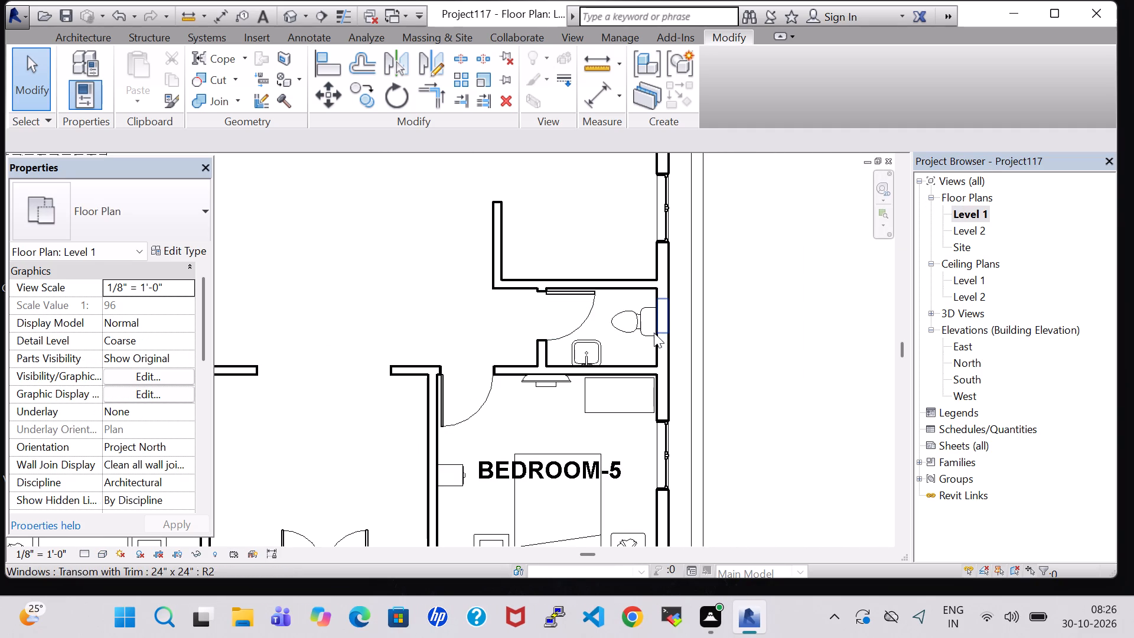
{"action": "left_click", "coordinate": [632, 327]}
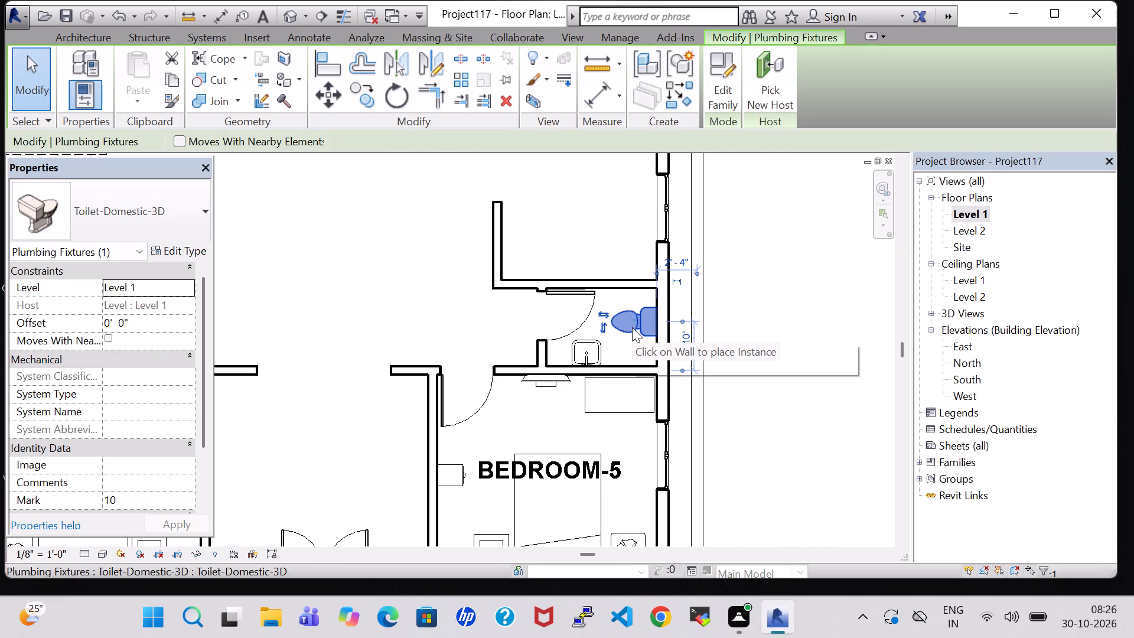
{"action": "key", "text": "Up"}
{"action": "key", "text": "Up"}
{"action": "key", "text": "Up"}
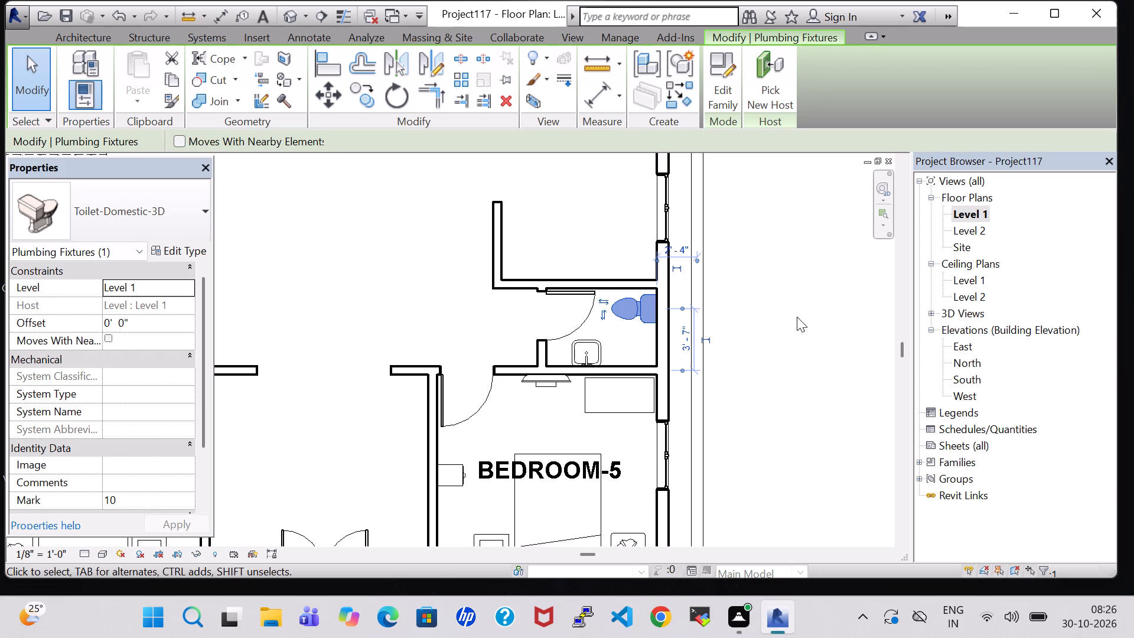
{"action": "left_click", "coordinate": [797, 317]}
Place a tagged room in the new toilet room above BEDROOM-5 in the plan.
{"action": "scroll", "coordinate": [673, 275], "scroll_direction": "down", "scroll_amount": 3}
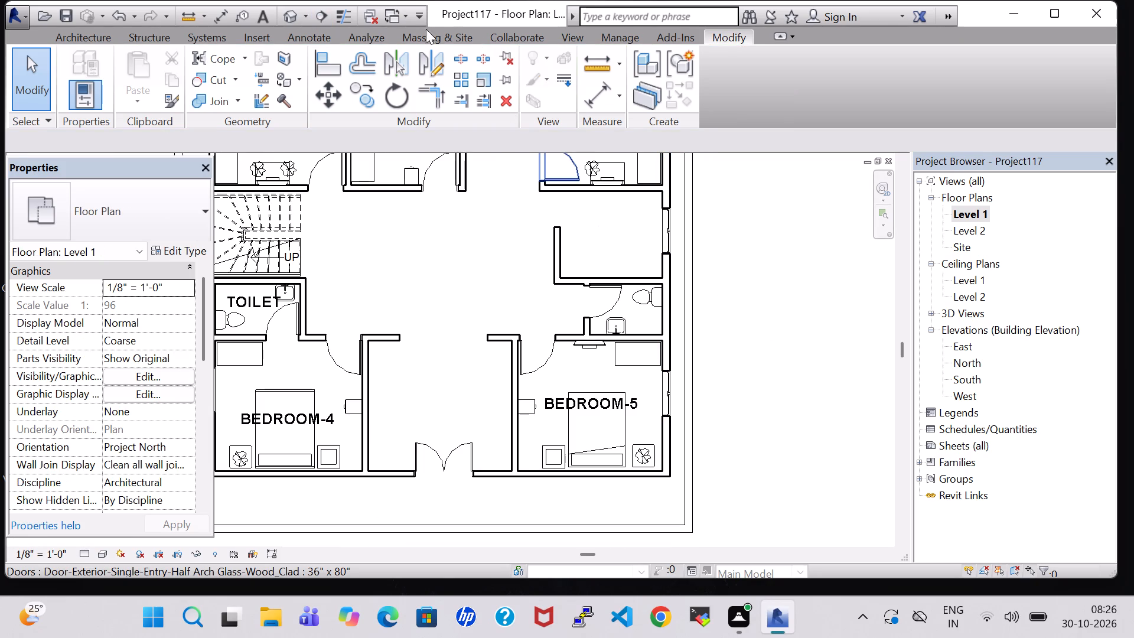
{"action": "left_click", "coordinate": [86, 43]}
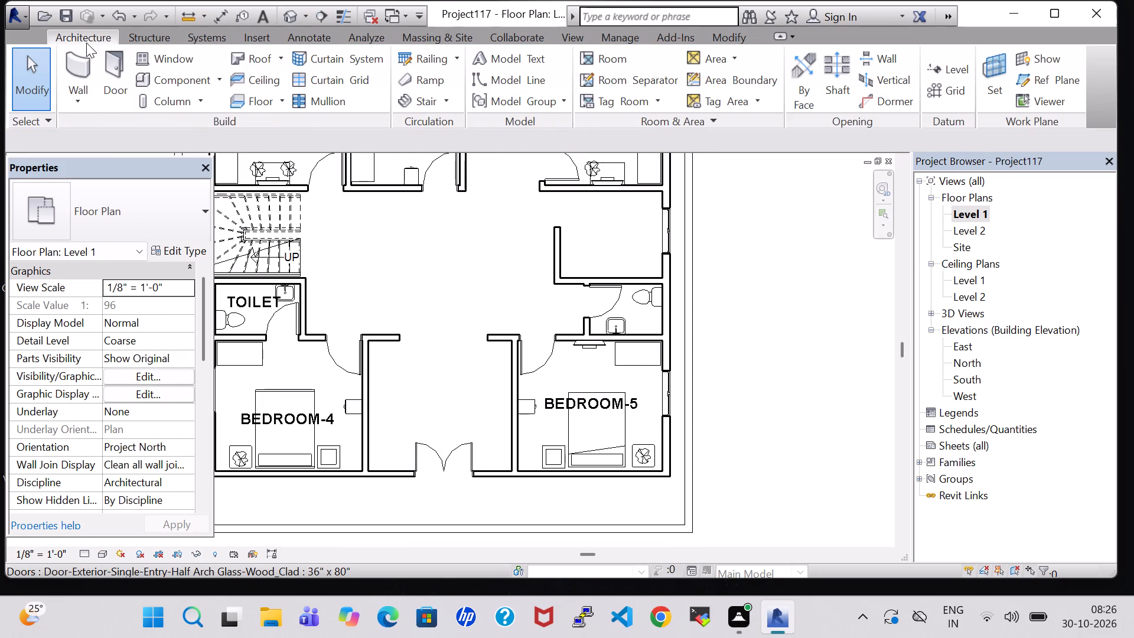
{"action": "left_click", "coordinate": [619, 66]}
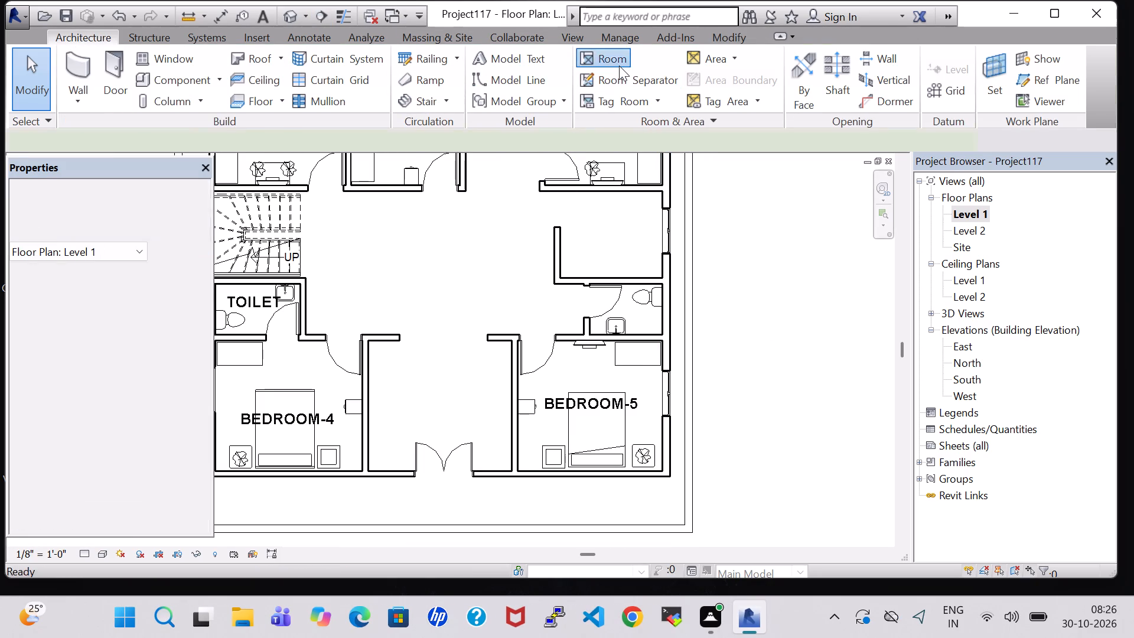
{"action": "left_click", "coordinate": [627, 313]}
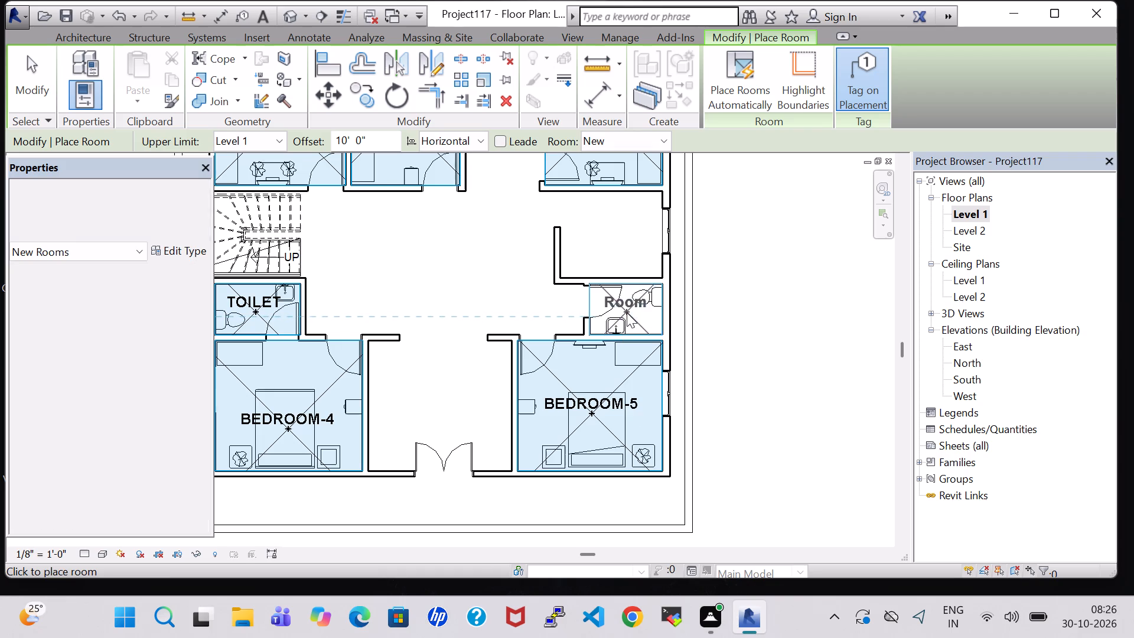
{"action": "key", "text": "Escape"}
{"action": "key", "text": "Escape"}
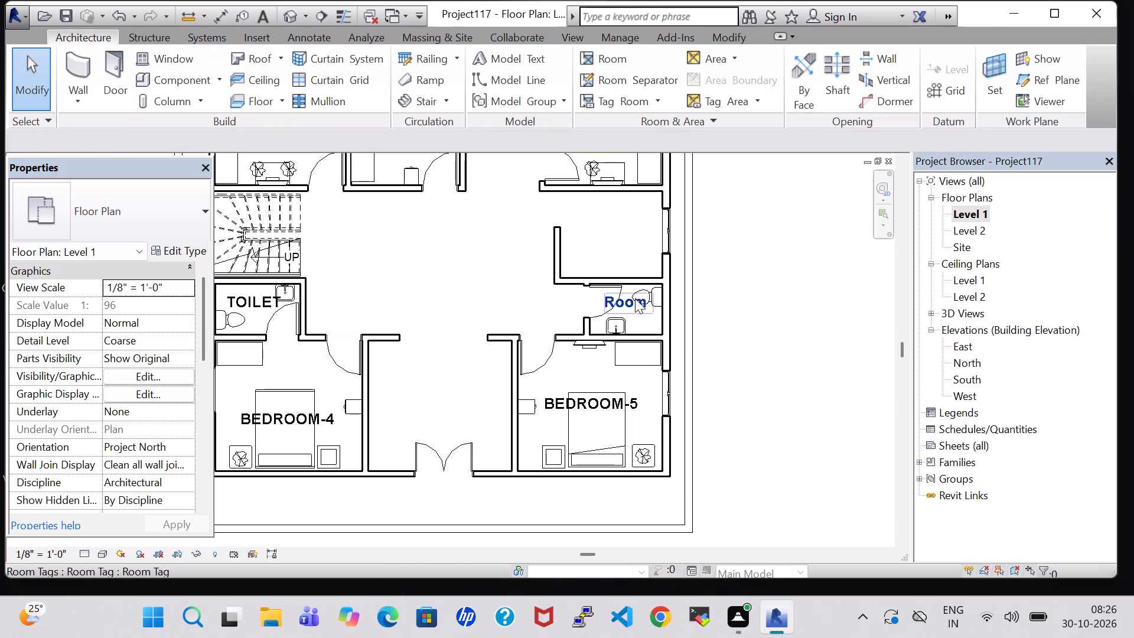
Rename the new room tag TOILET and nudge it slightly down towards the sink.
{"action": "double_click", "coordinate": [635, 298]}
{"action": "key", "text": "BackSpace"}
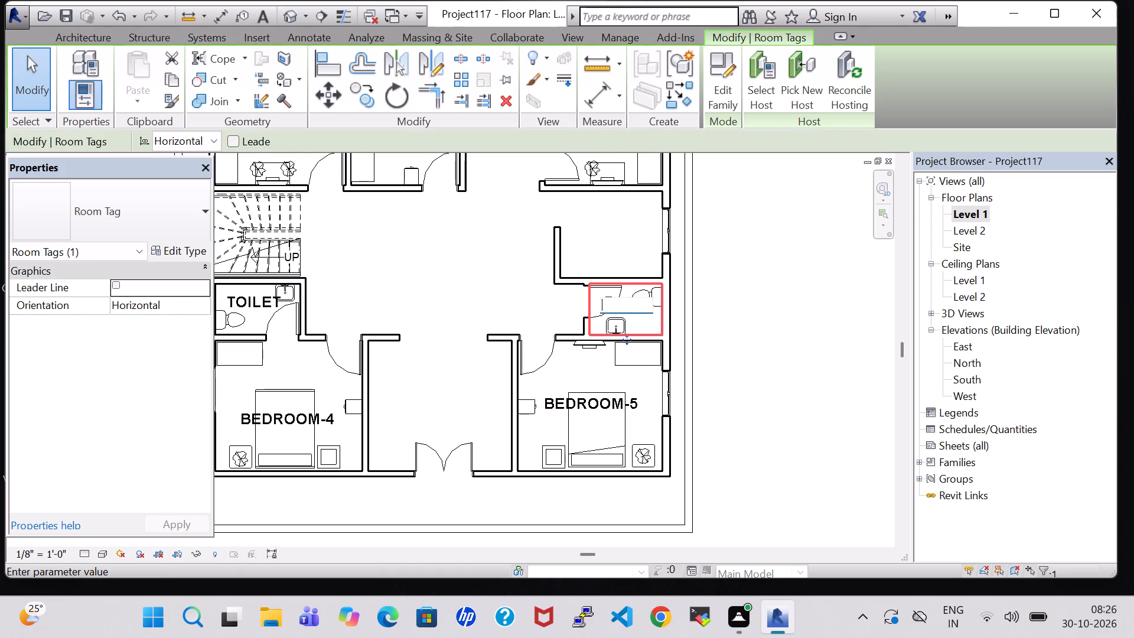
{"action": "type", "text": "TOILET"}
{"action": "key", "text": "Return"}
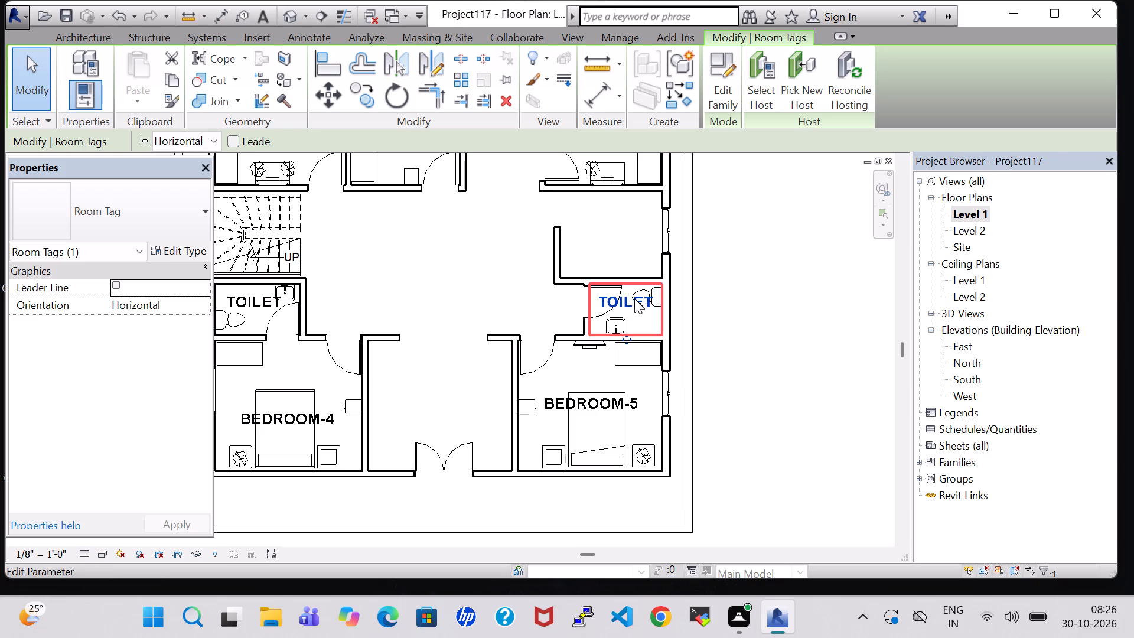
{"action": "key", "text": "Down"}
{"action": "key", "text": "Down"}
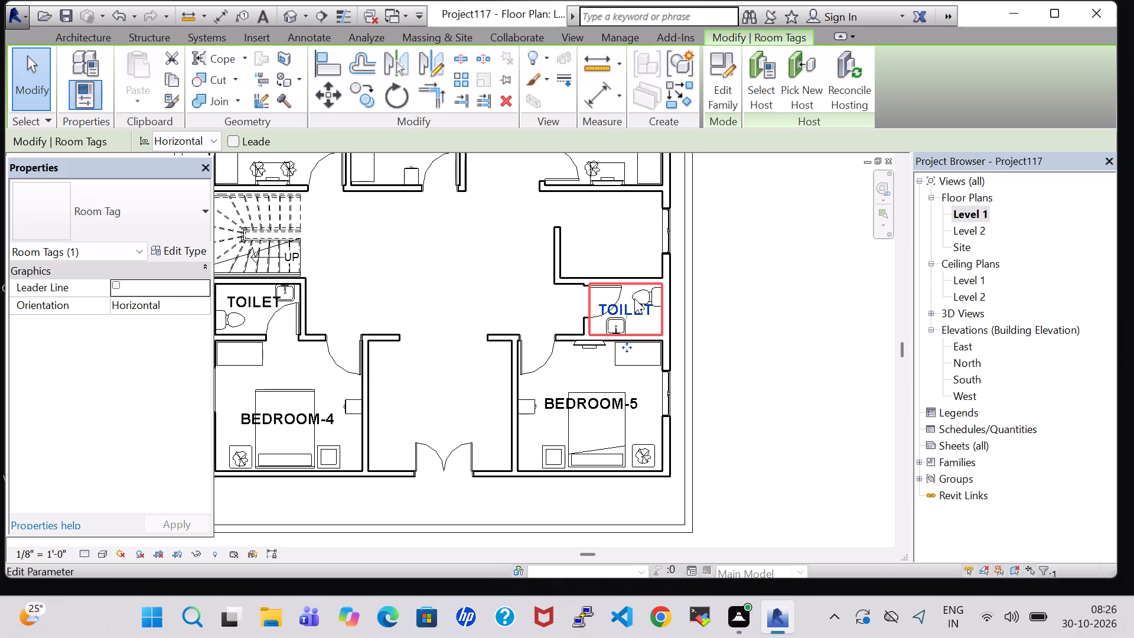
{"action": "left_click", "coordinate": [746, 292]}
Load the Work Station Cubicle component family from the US Imperial library's Furniture System folder.
{"action": "scroll", "coordinate": [746, 292], "scroll_direction": "down", "scroll_amount": 3}
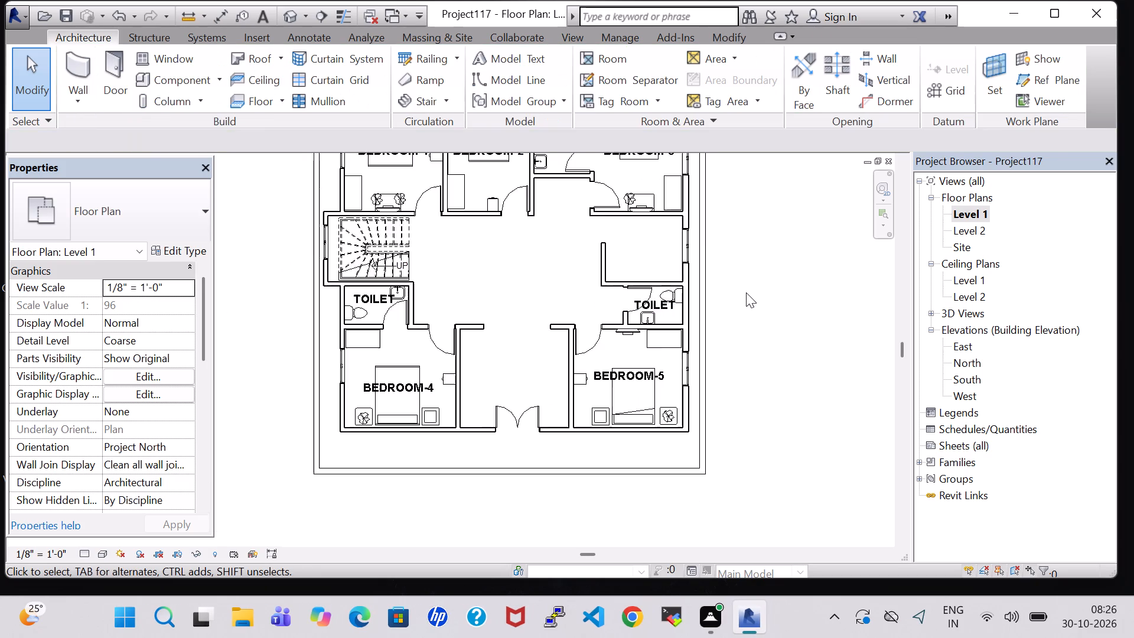
{"action": "scroll", "coordinate": [746, 292], "scroll_direction": "down", "scroll_amount": 2}
{"action": "middle_click_drag", "start_coordinate": [746, 292], "coordinate": [742, 382]}
{"action": "scroll", "coordinate": [742, 382], "scroll_direction": "up", "scroll_amount": 6}
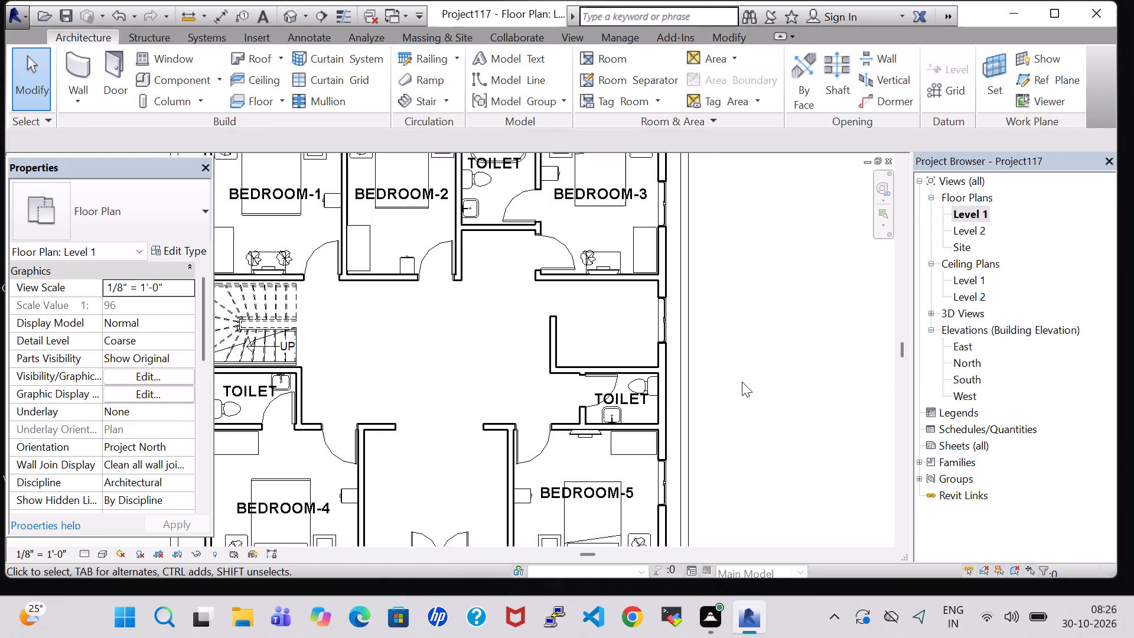
{"action": "scroll", "coordinate": [742, 382], "scroll_direction": "up", "scroll_amount": 2}
{"action": "middle_click_drag", "start_coordinate": [742, 382], "coordinate": [818, 395]}
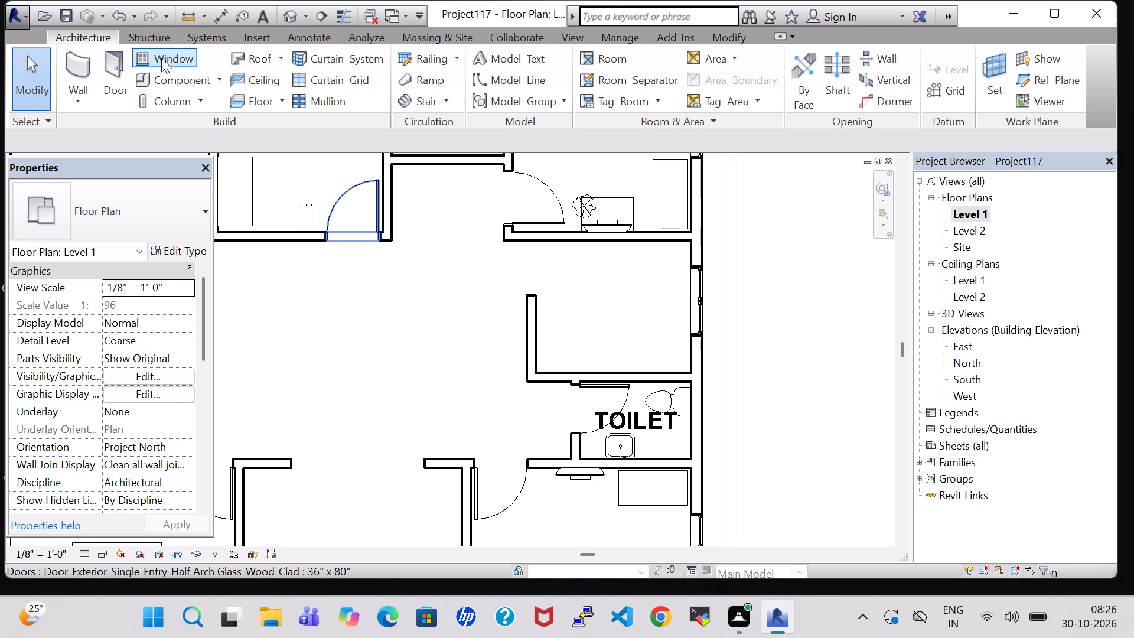
{"action": "left_click", "coordinate": [167, 76]}
{"action": "left_click", "coordinate": [717, 103]}
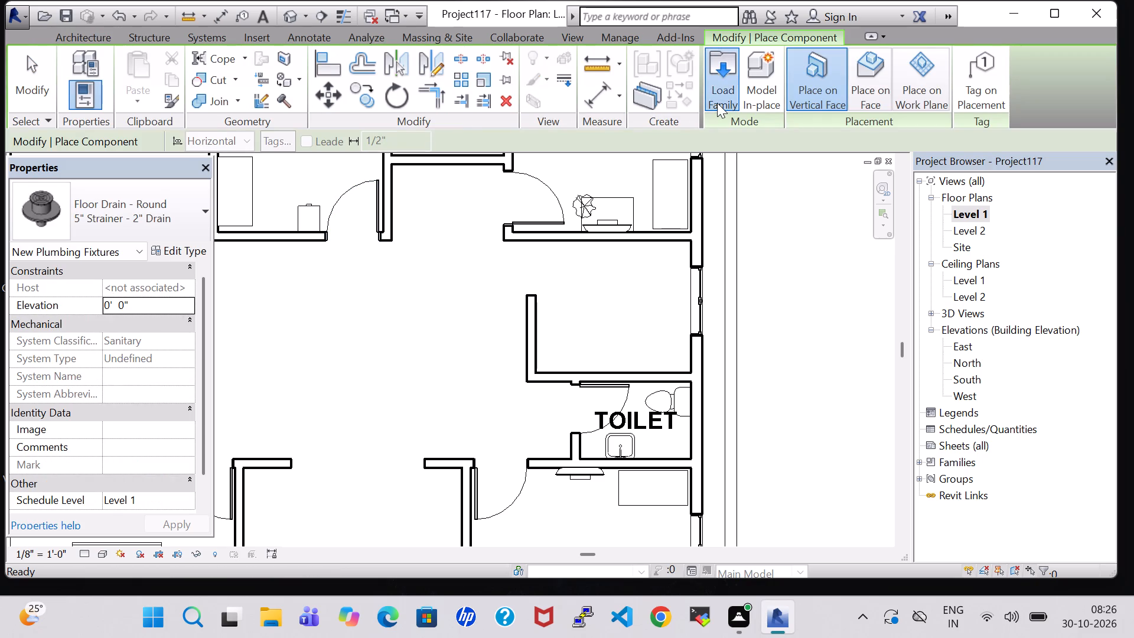
{"action": "left_click", "coordinate": [602, 408]}
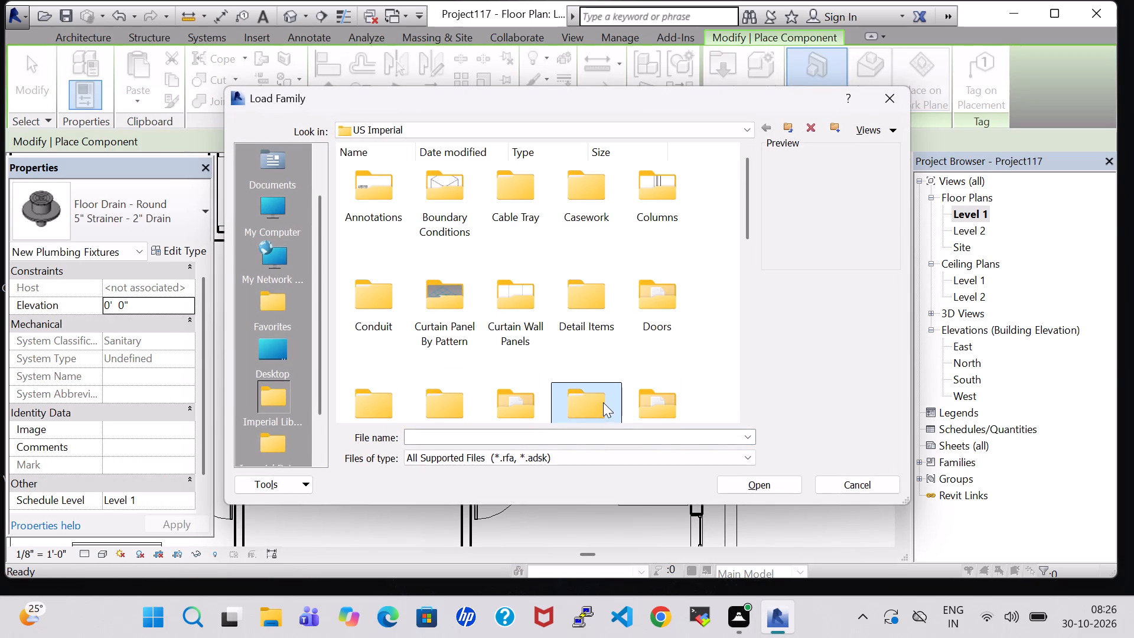
{"action": "key", "text": "f"}
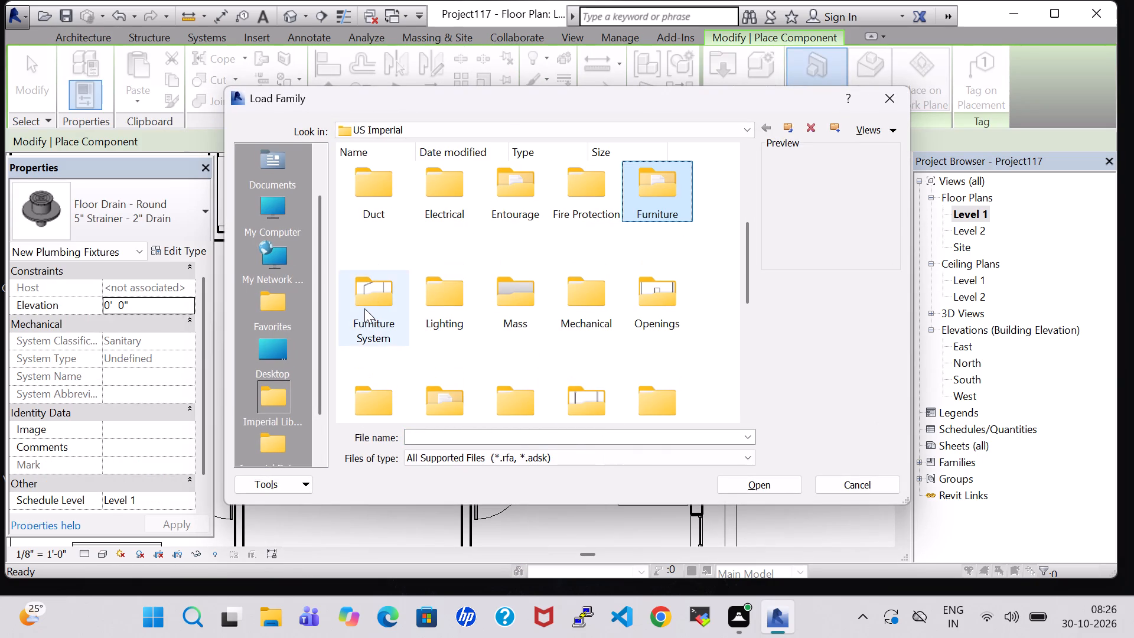
{"action": "double_click", "coordinate": [364, 308]}
{"action": "double_click", "coordinate": [656, 218]}
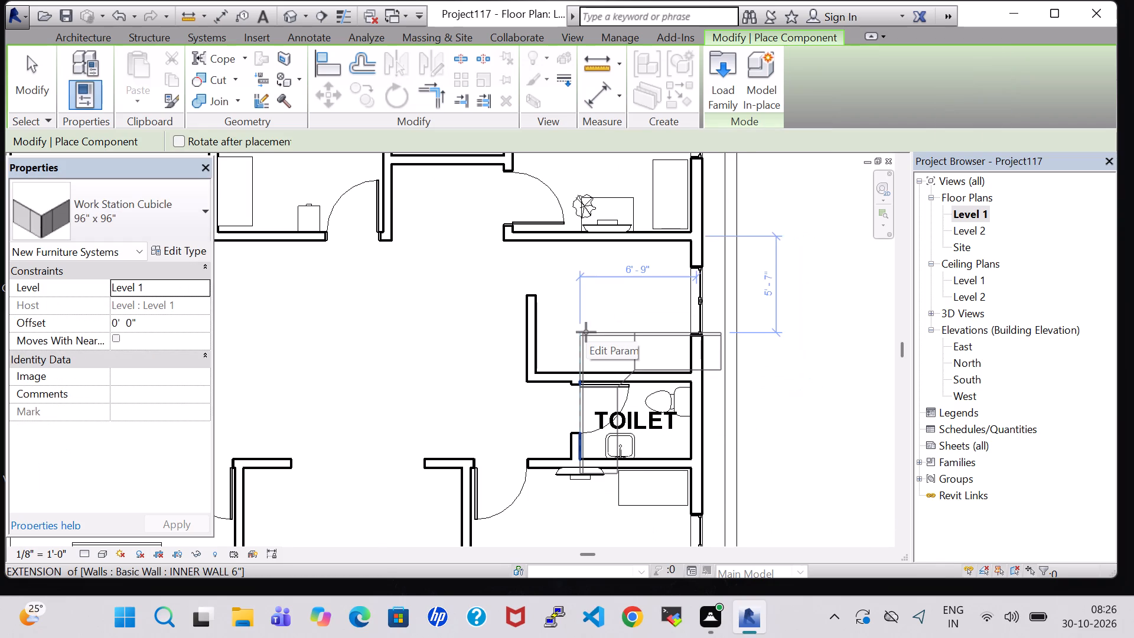
Place a 96" x 96" Work Station Cubicle, rotated 180 degrees, into the alcove corner where the exterior wall meets the new TOILET's wall.
{"action": "key", "text": "space"}
{"action": "key", "text": "space"}
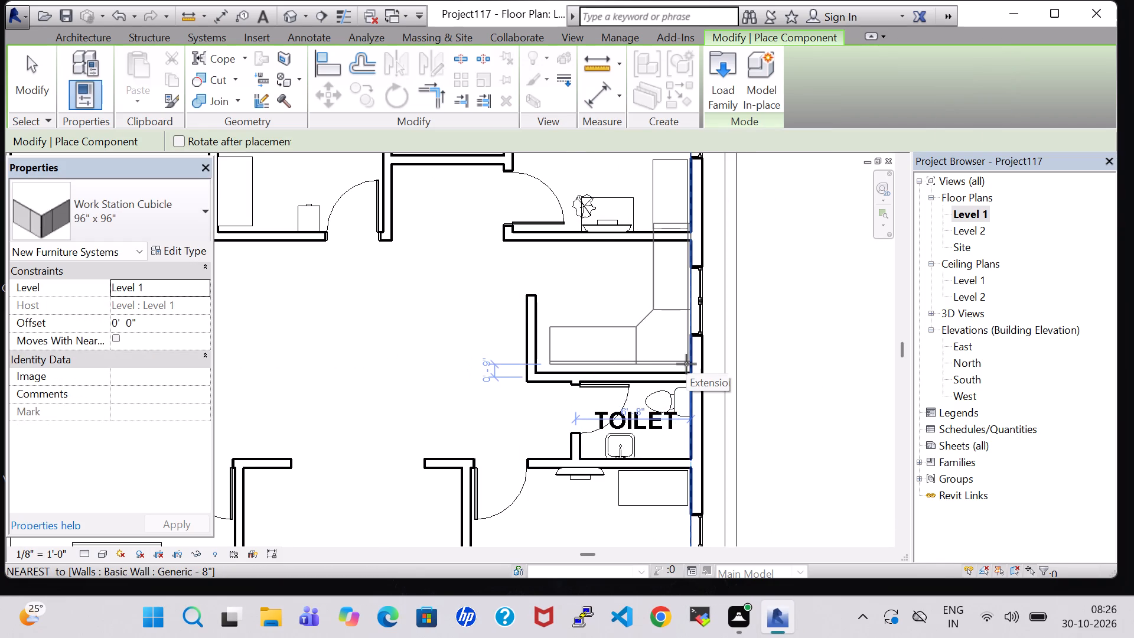
{"action": "scroll", "coordinate": [686, 364], "scroll_direction": "up", "scroll_amount": 6}
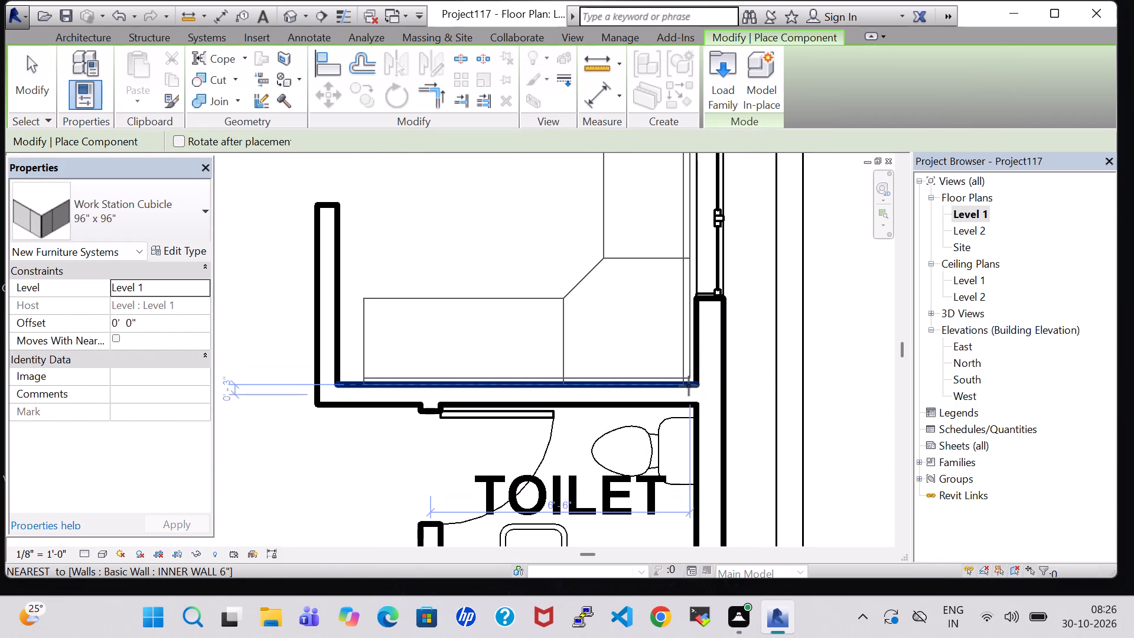
{"action": "double_click", "coordinate": [692, 387]}
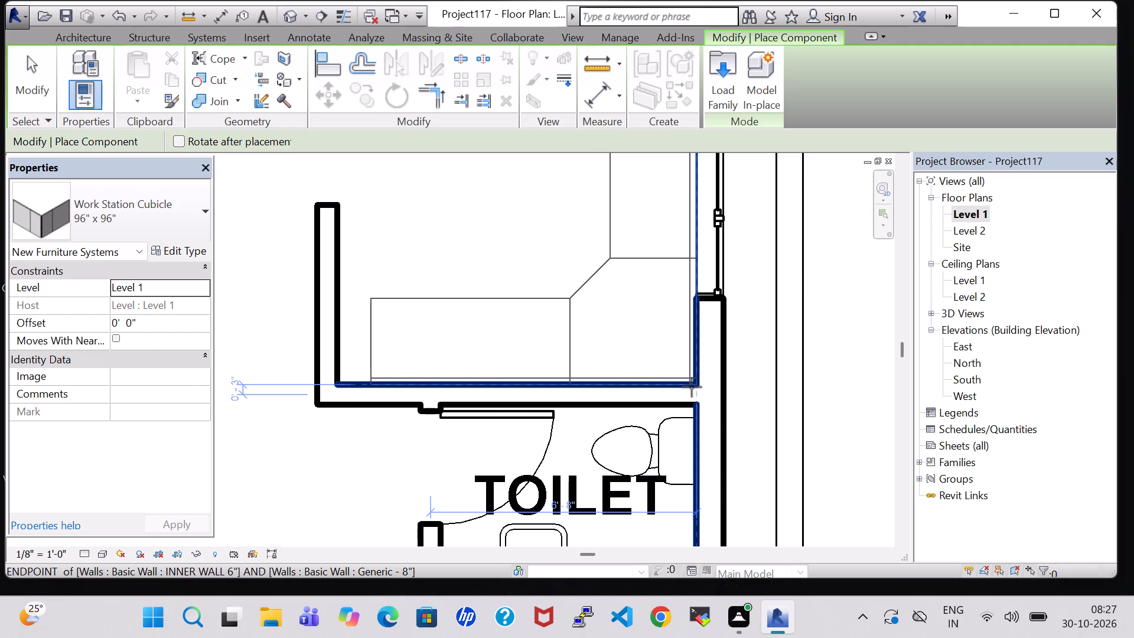
{"action": "key", "text": "Escape"}
{"action": "key", "text": "Escape"}
{"action": "key", "text": "Escape"}
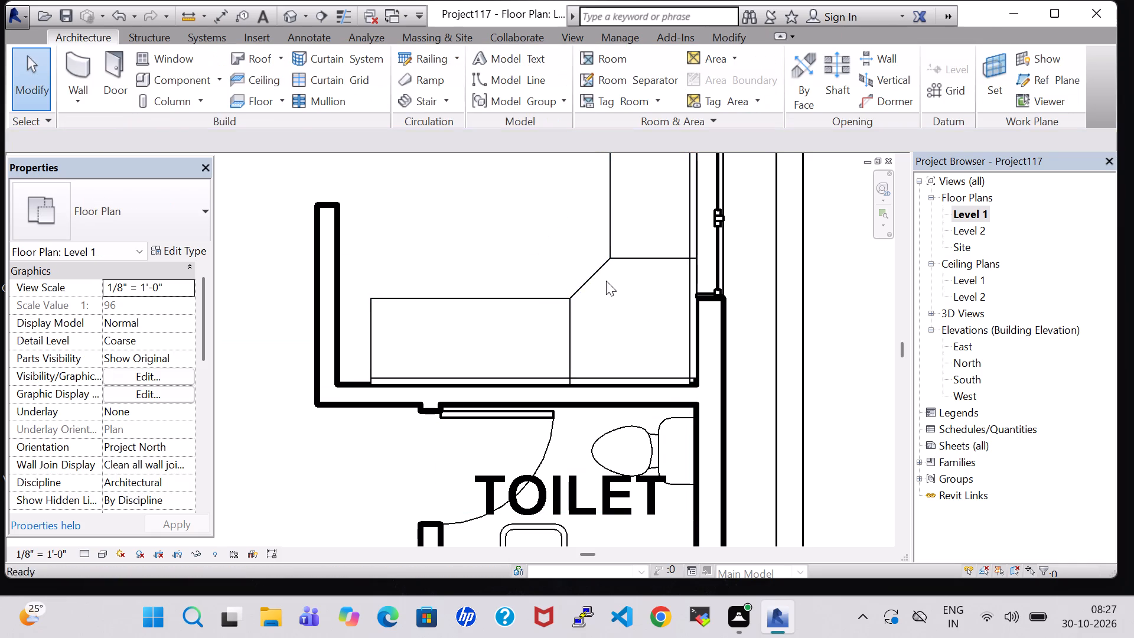
Set the Panel Height of the 96" x 96" Work Station Cubicle type above the TOILET to 2' 8".
{"action": "left_click", "coordinate": [598, 276]}
{"action": "left_click", "coordinate": [170, 256]}
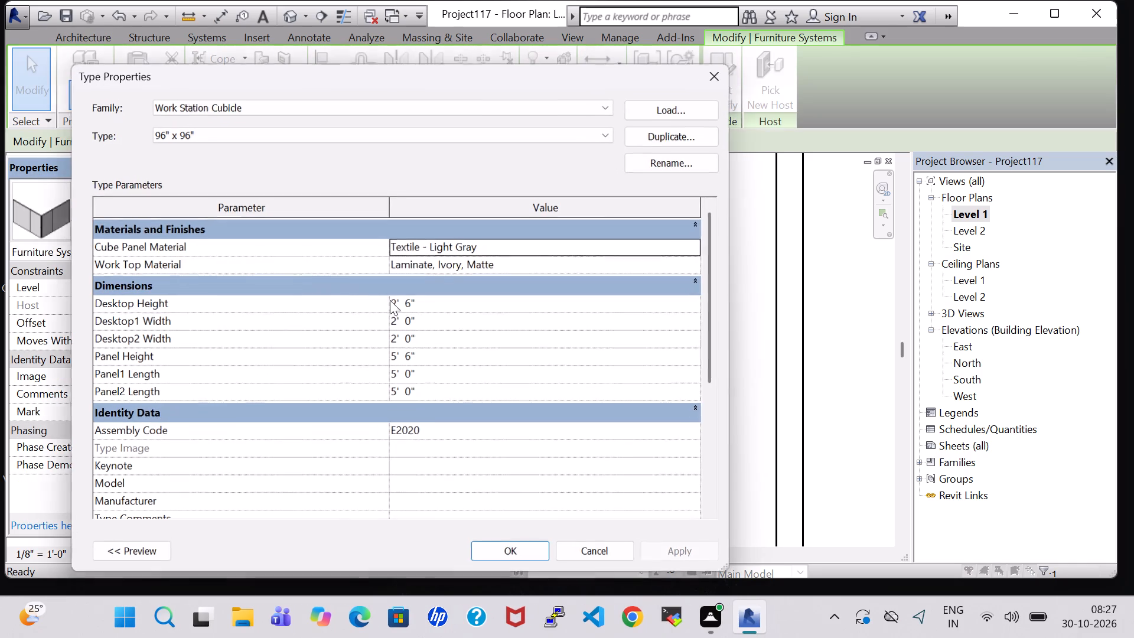
{"action": "left_click", "coordinate": [400, 357]}
{"action": "key", "text": "Left"}
{"action": "key", "text": "BackSpace"}
{"action": "key", "text": "2"}
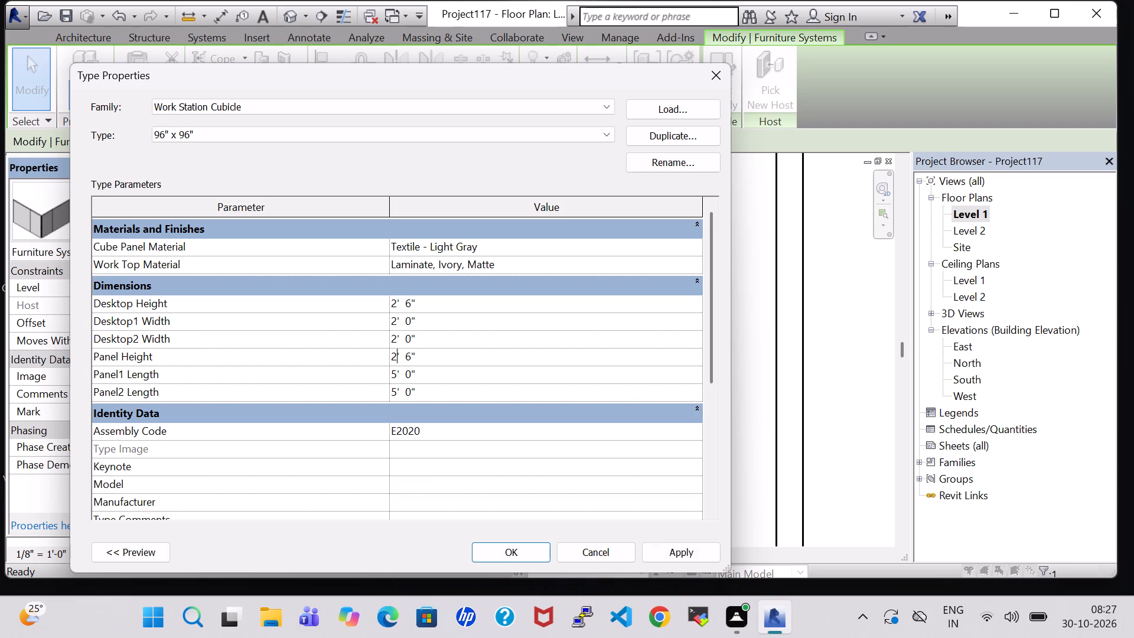
{"action": "key", "text": "Right"}
{"action": "key", "text": "Right"}
{"action": "key", "text": "Right"}
{"action": "key", "text": "Right"}
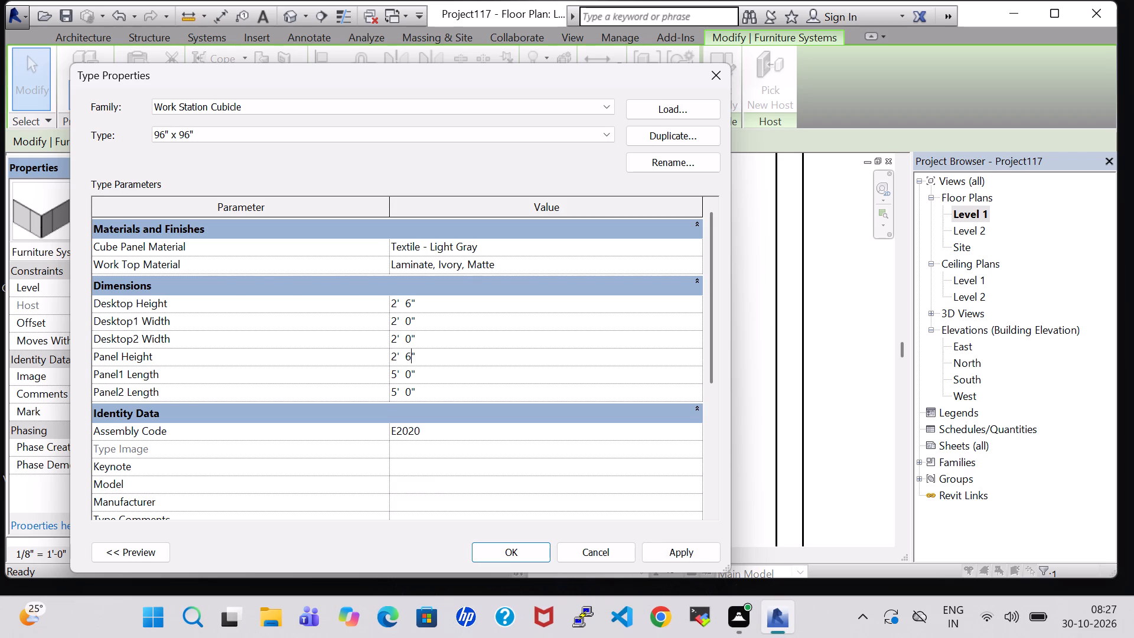
{"action": "key", "text": "BackSpace"}
{"action": "key", "text": "8"}
{"action": "key", "text": "Return"}
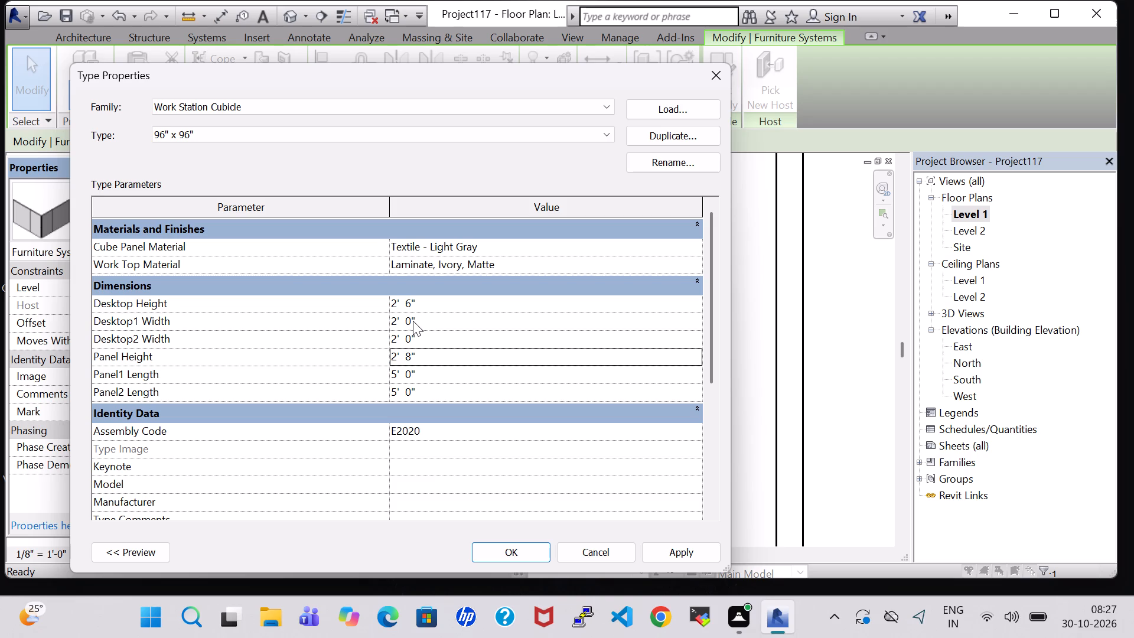
Set both Desktop1 Width and Desktop2 Width of the cubicle type to 2' 3" and apply the type changes.
{"action": "left_click", "coordinate": [413, 321]}
{"action": "key", "text": "BackSpace"}
{"action": "key", "text": "3"}
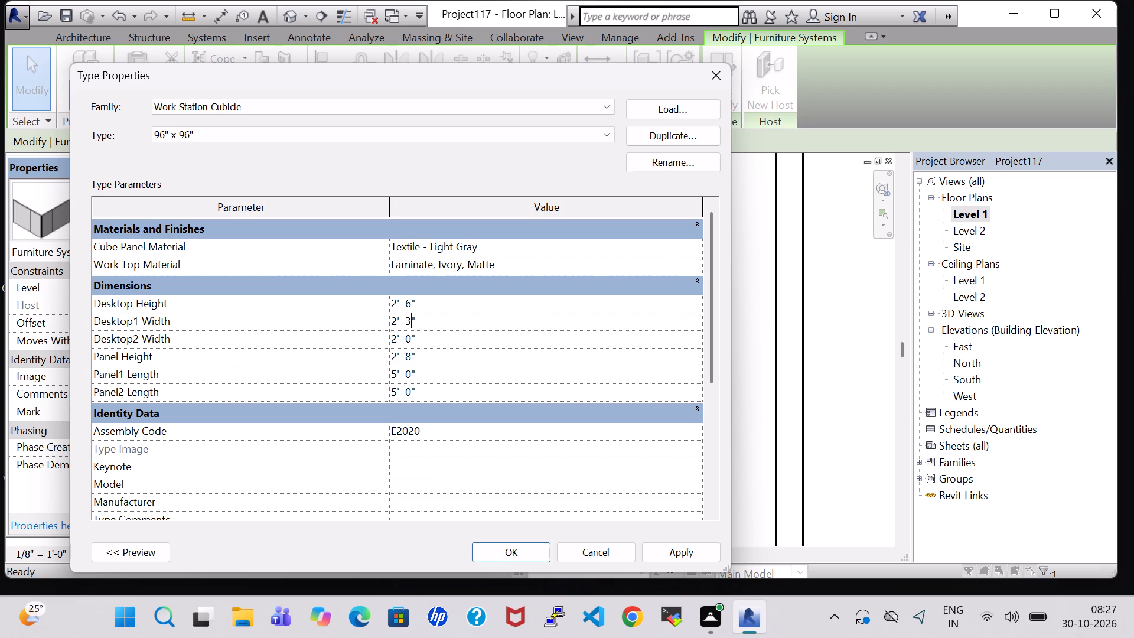
{"action": "key", "text": "Down"}
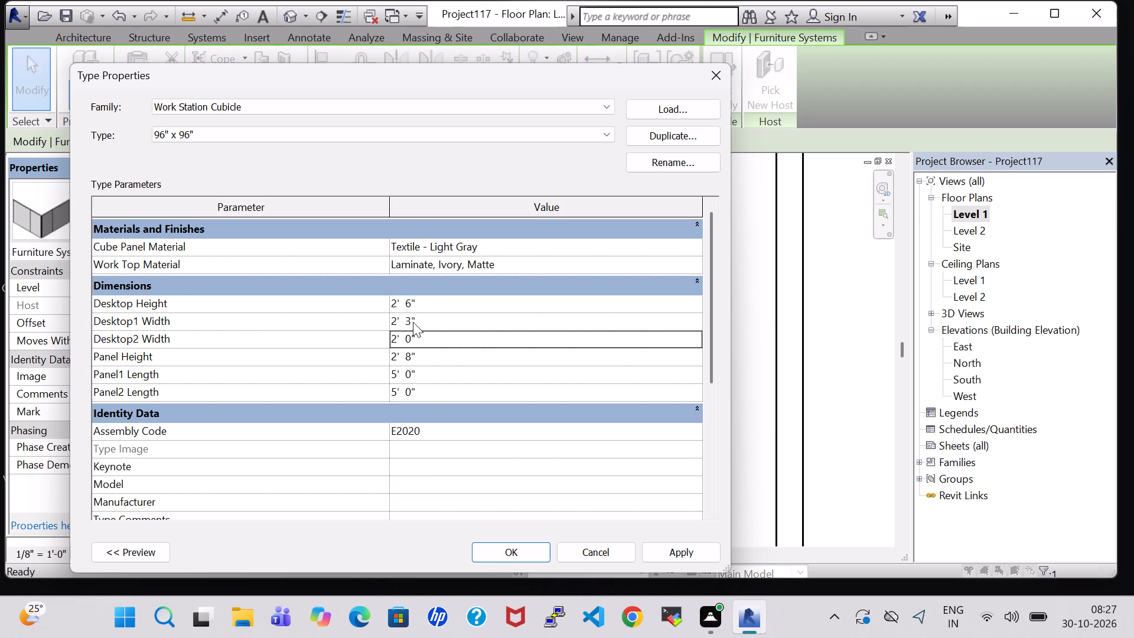
{"action": "left_click", "coordinate": [413, 322]}
{"action": "left_click", "coordinate": [413, 338]}
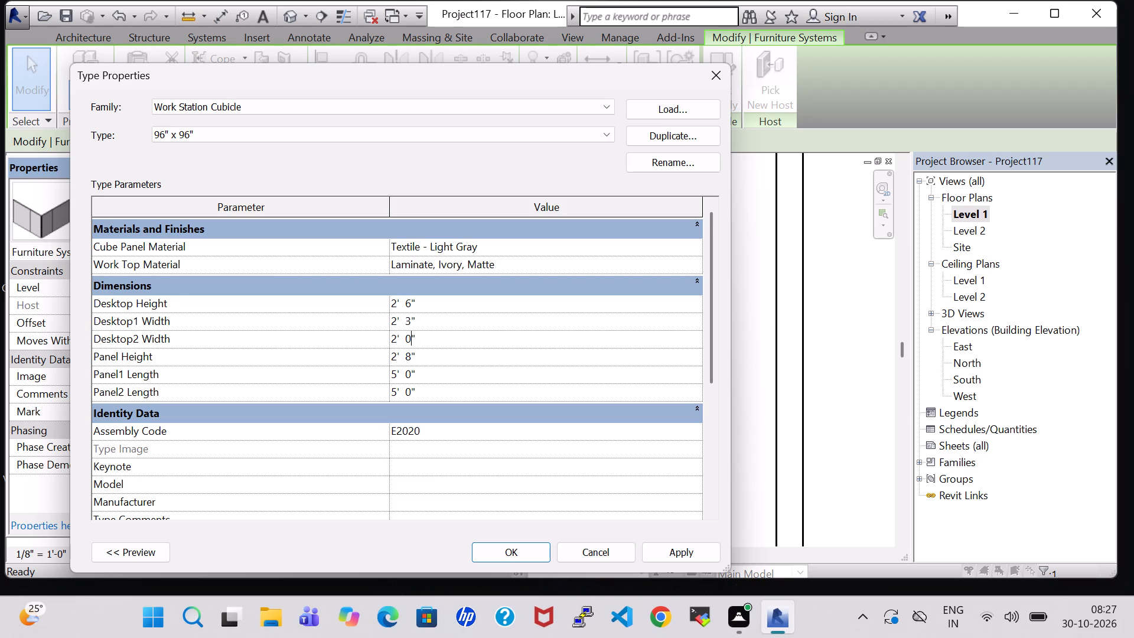
{"action": "key", "text": "BackSpace"}
{"action": "key", "text": "3"}
{"action": "left_click", "coordinate": [505, 550]}
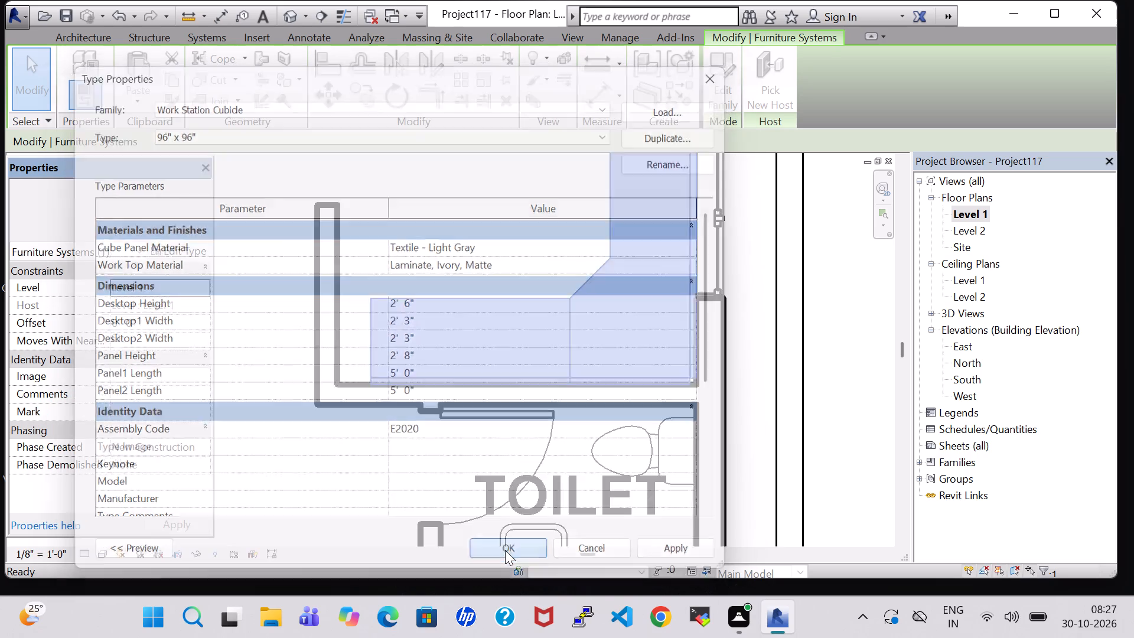
{"action": "left_click", "coordinate": [497, 249]}
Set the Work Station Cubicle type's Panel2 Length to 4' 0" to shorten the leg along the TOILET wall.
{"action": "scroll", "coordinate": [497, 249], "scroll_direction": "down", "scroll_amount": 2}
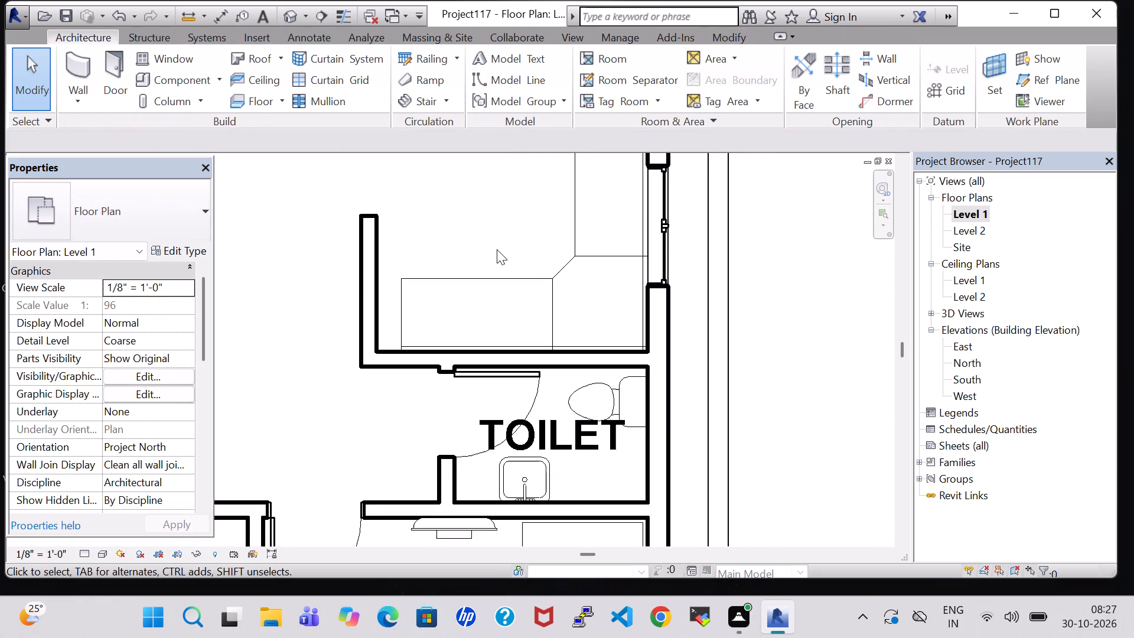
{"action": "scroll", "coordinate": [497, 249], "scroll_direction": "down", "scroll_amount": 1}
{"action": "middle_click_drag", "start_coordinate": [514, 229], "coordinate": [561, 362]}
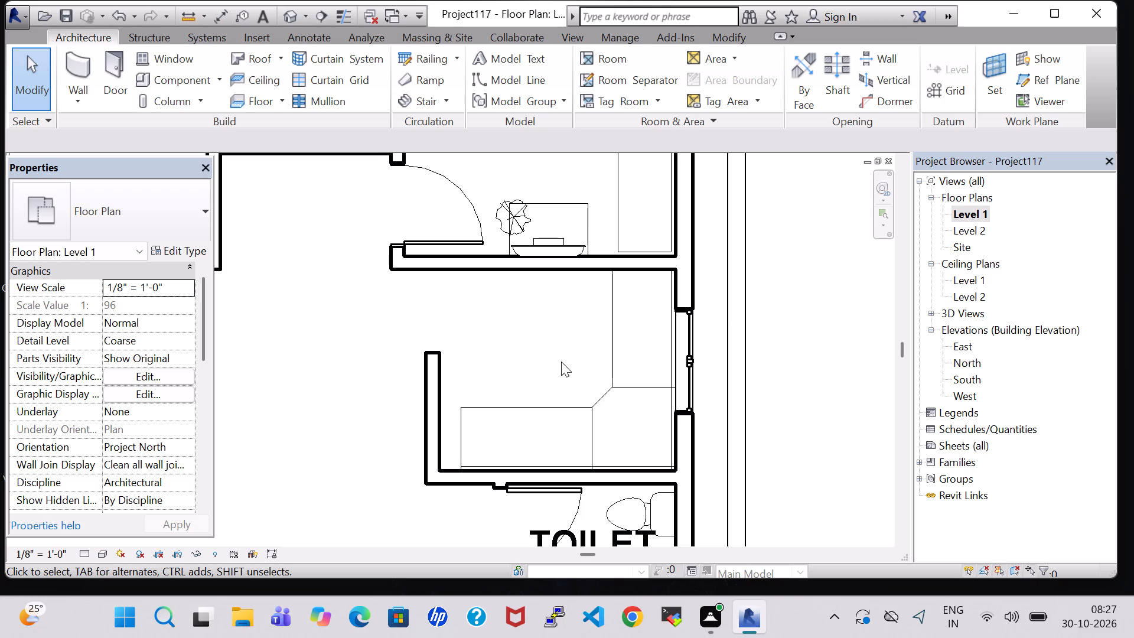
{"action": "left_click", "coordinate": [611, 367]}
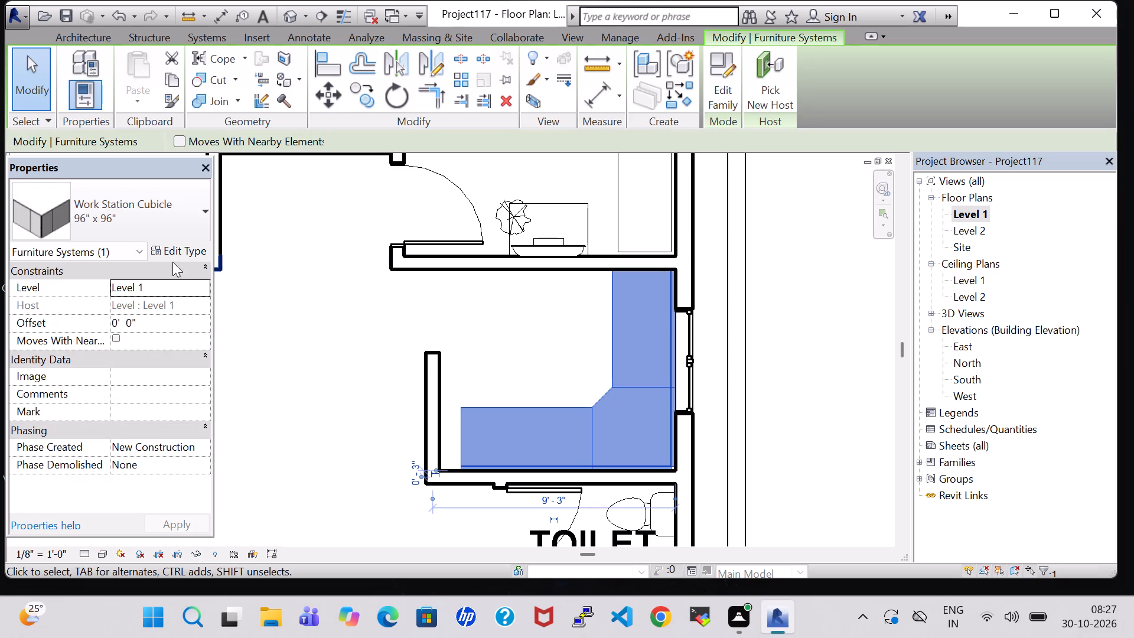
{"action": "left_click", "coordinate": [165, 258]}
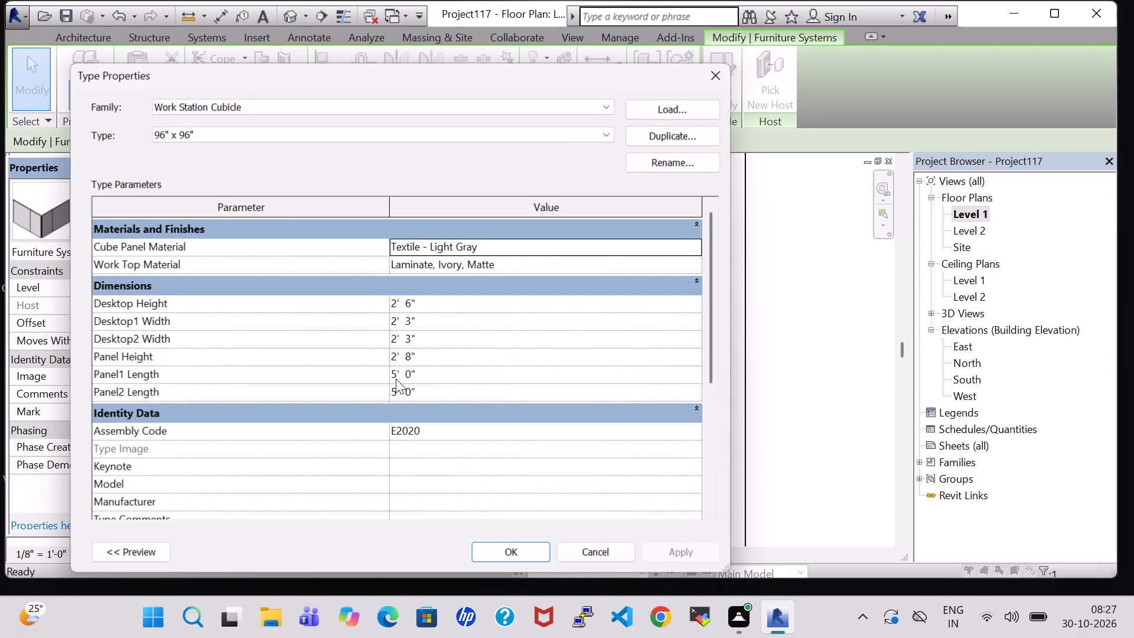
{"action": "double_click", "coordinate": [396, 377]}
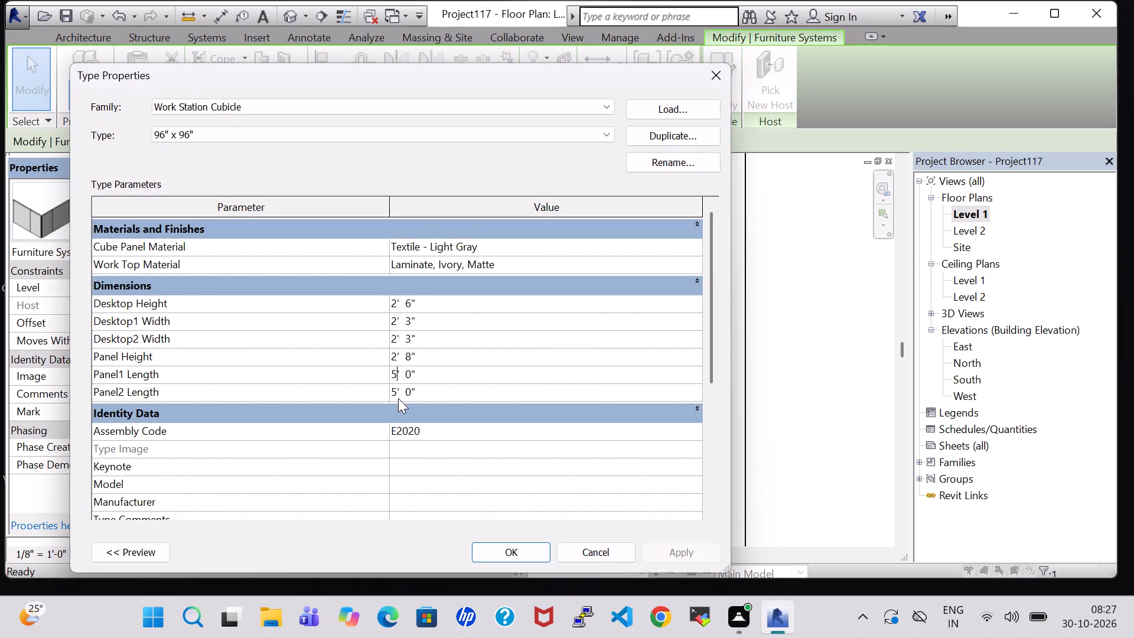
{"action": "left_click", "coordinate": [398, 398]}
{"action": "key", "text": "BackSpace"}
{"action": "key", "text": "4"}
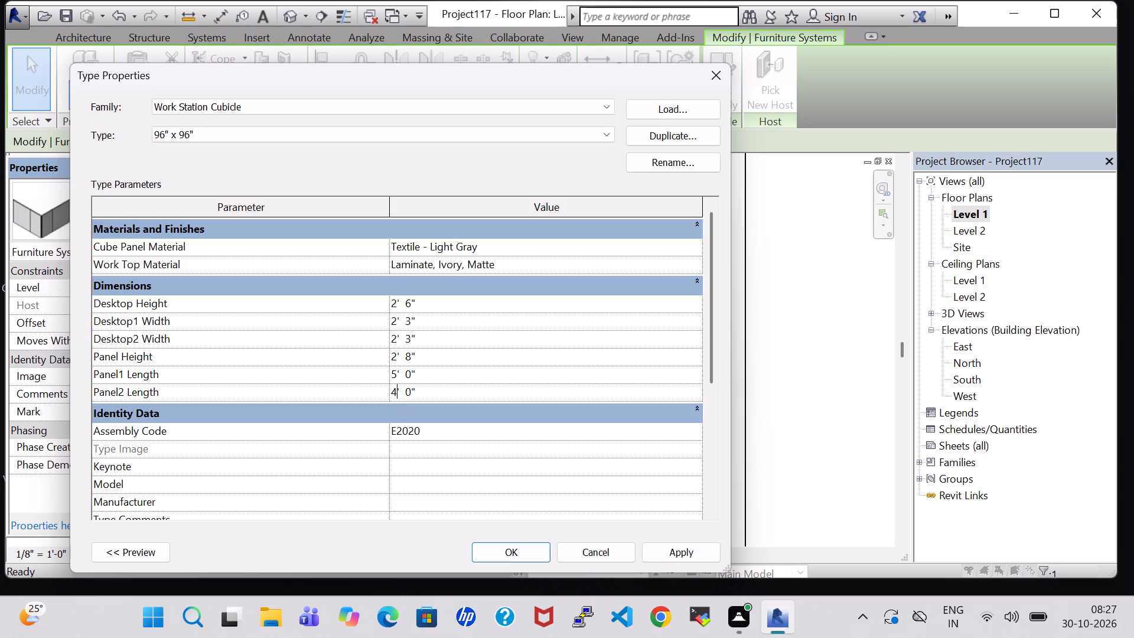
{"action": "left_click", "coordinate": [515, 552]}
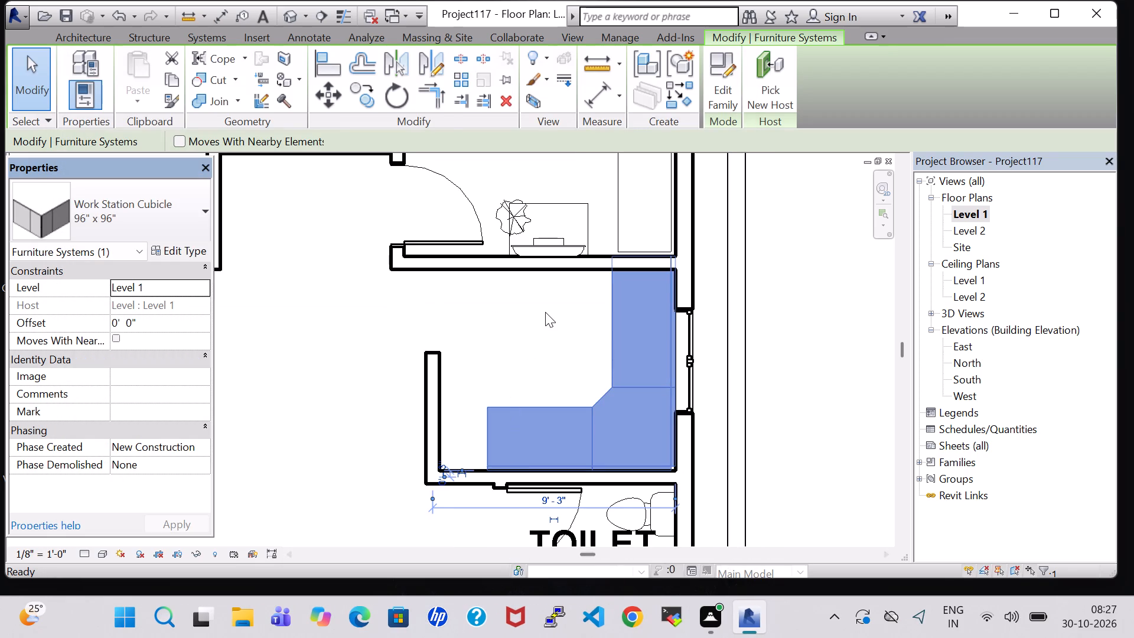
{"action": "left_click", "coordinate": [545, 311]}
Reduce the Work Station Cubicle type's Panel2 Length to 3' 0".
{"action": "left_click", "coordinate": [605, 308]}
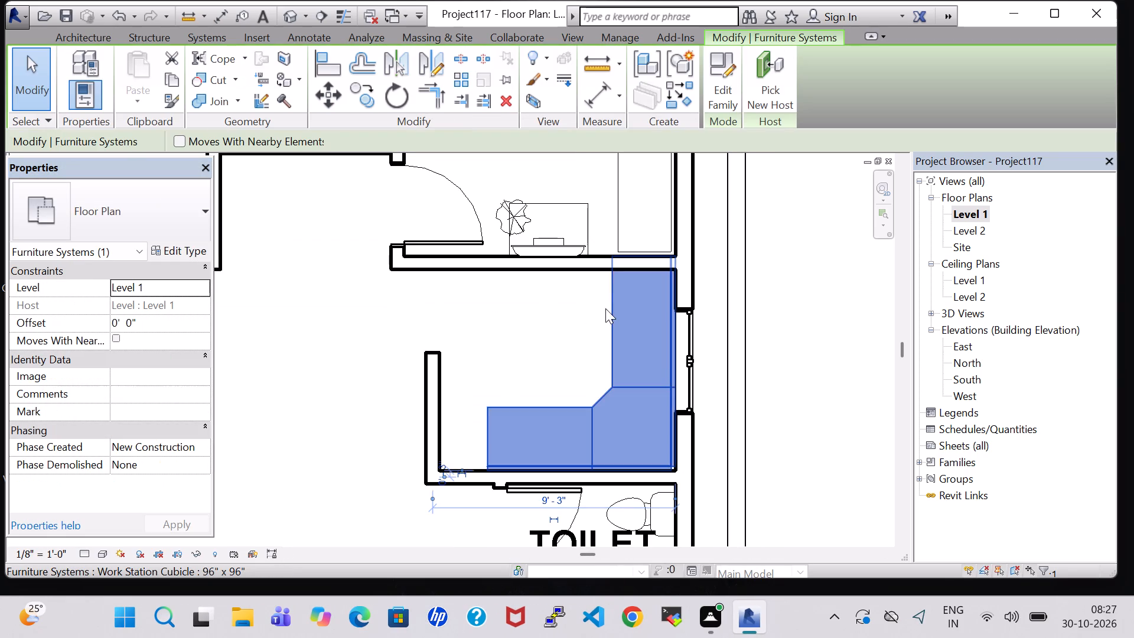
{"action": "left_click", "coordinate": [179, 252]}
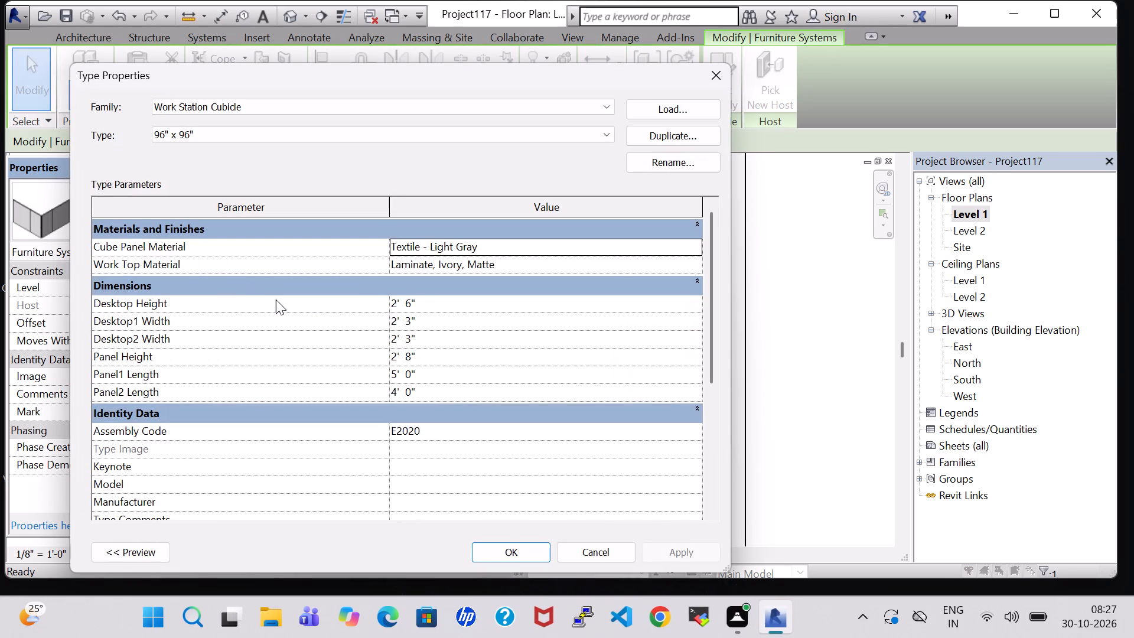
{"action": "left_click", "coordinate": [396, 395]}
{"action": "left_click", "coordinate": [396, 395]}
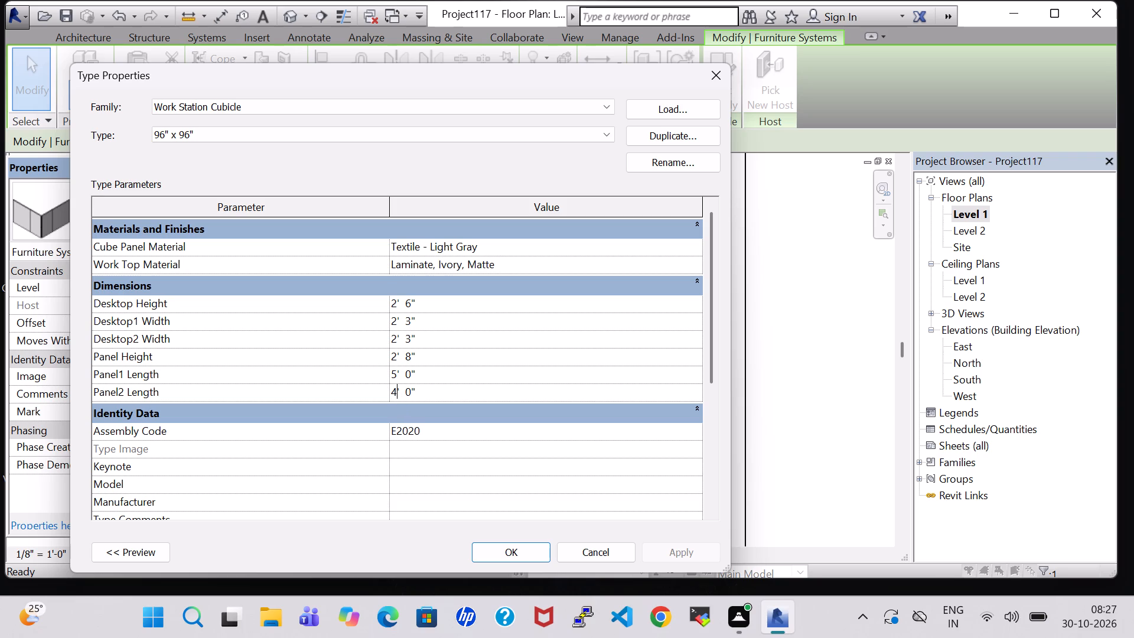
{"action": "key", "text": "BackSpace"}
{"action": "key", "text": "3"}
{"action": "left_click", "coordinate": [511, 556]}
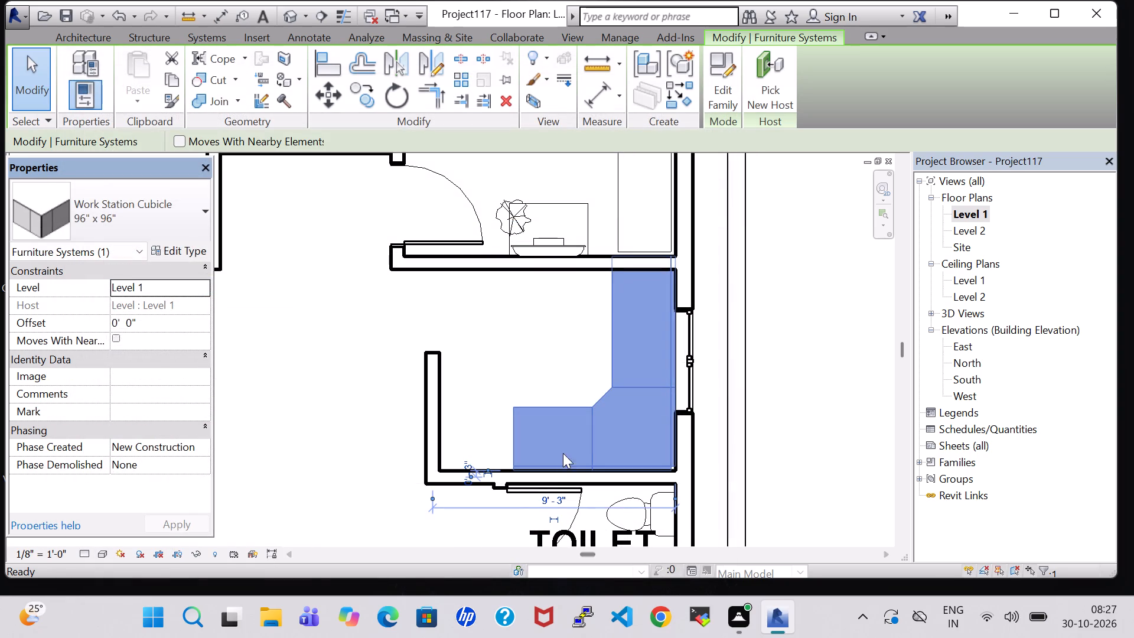
Set the Work Station Cubicle type's Panel1 Length to 4' 0" to shorten the leg along the exterior window wall.
{"action": "left_click", "coordinate": [162, 255]}
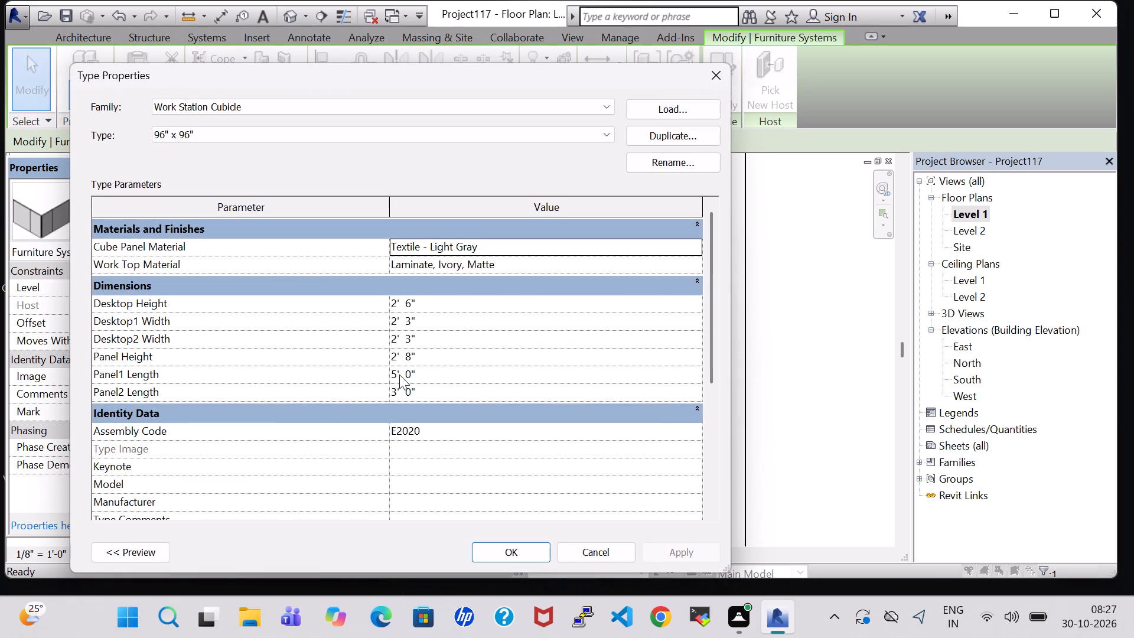
{"action": "double_click", "coordinate": [396, 376]}
{"action": "key", "text": "BackSpace"}
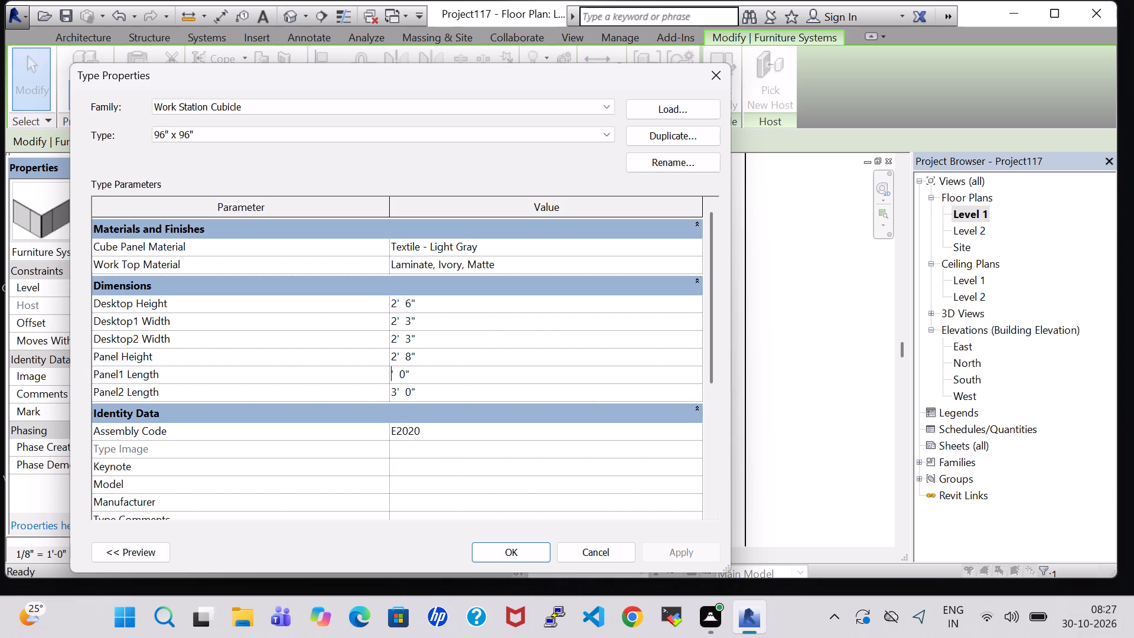
{"action": "key", "text": "4"}
{"action": "left_click", "coordinate": [513, 547]}
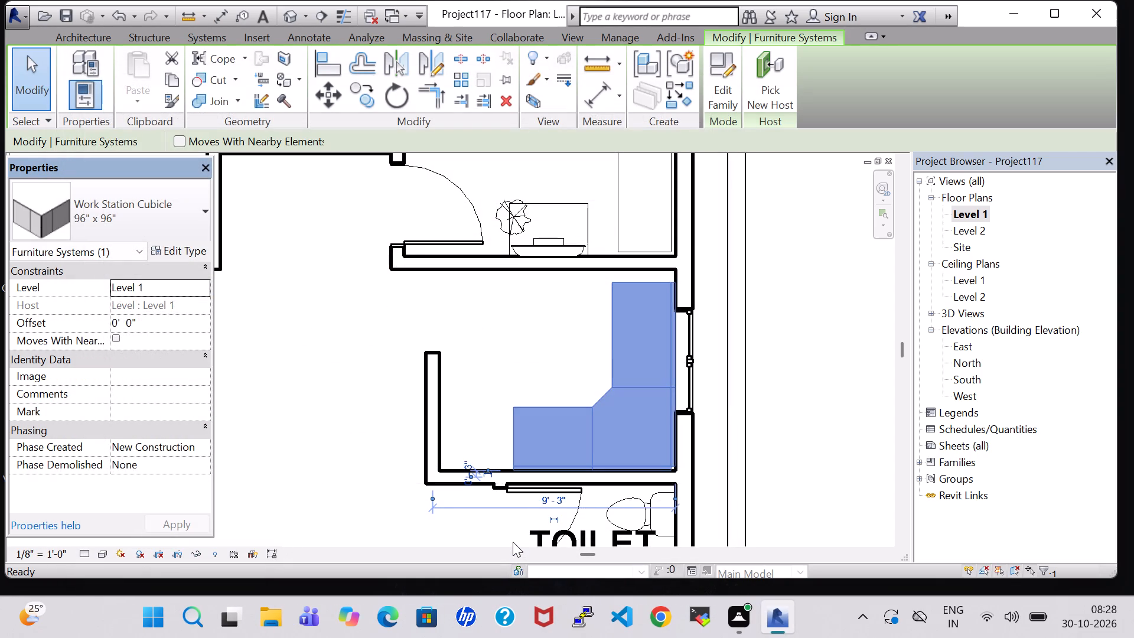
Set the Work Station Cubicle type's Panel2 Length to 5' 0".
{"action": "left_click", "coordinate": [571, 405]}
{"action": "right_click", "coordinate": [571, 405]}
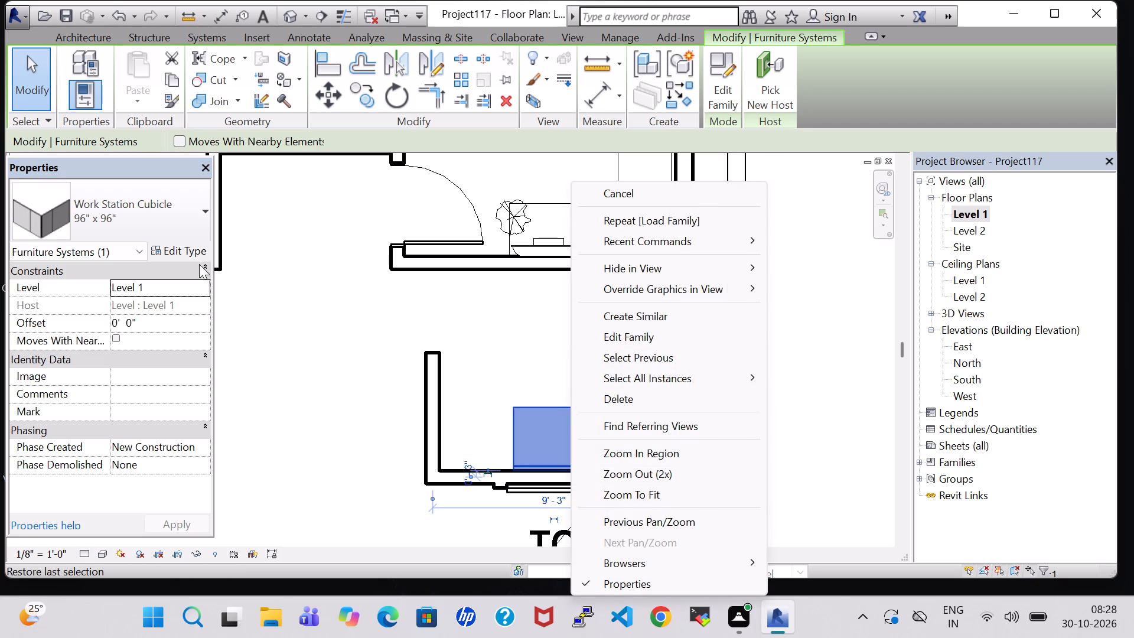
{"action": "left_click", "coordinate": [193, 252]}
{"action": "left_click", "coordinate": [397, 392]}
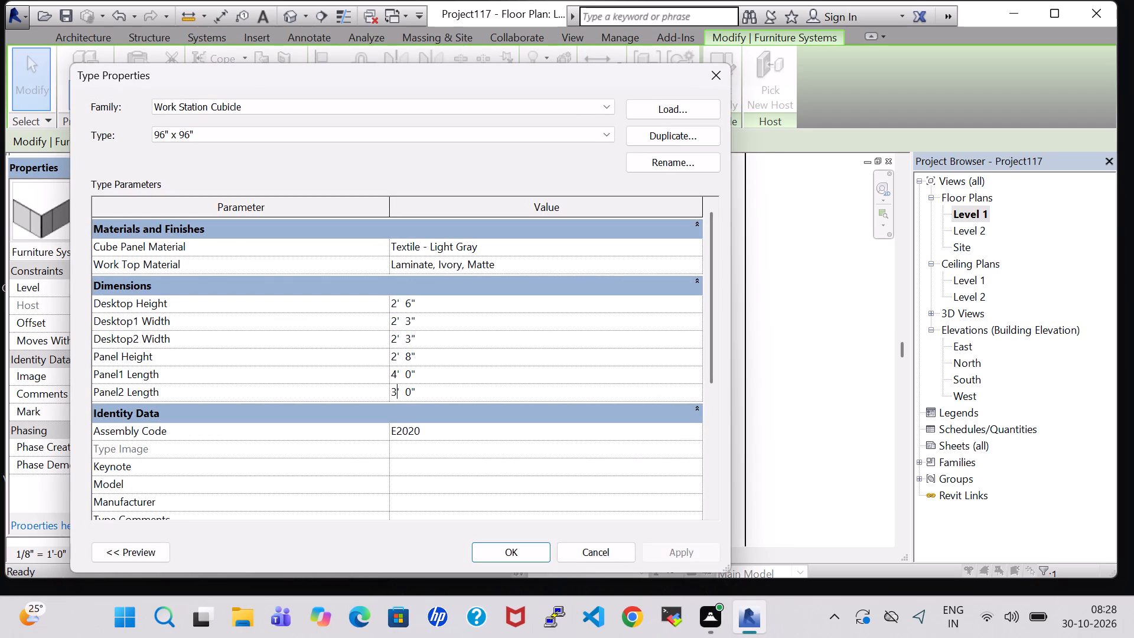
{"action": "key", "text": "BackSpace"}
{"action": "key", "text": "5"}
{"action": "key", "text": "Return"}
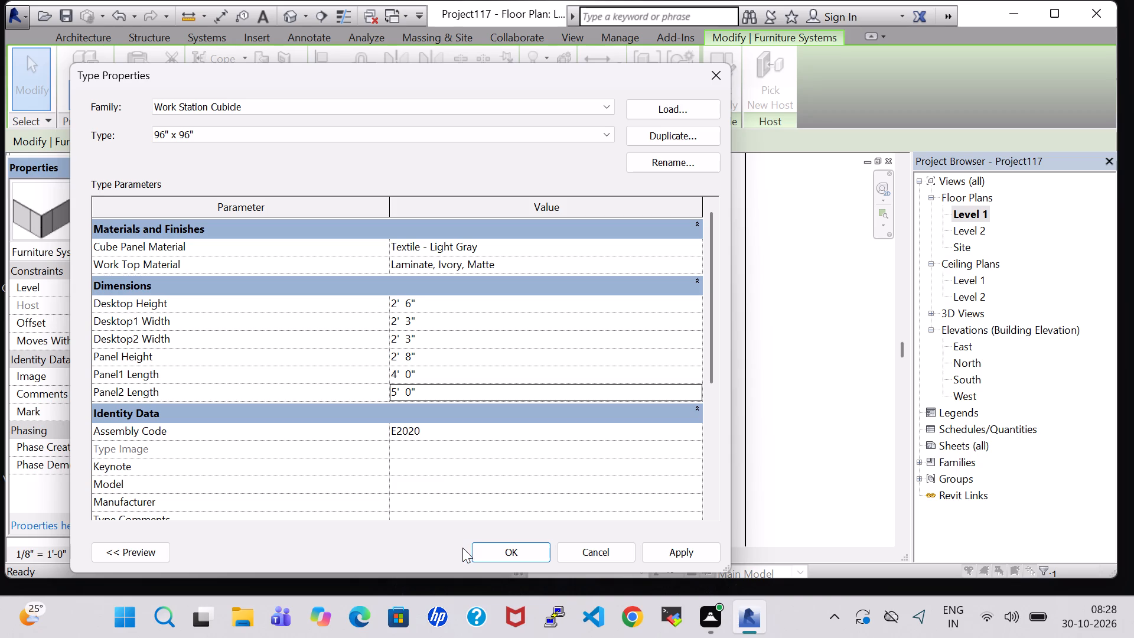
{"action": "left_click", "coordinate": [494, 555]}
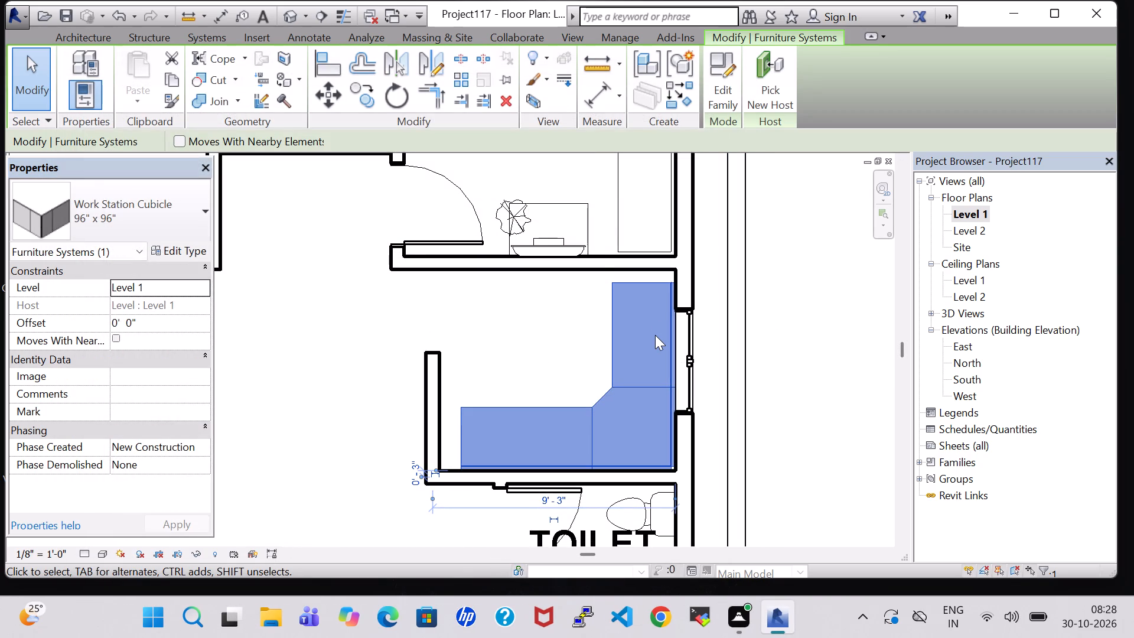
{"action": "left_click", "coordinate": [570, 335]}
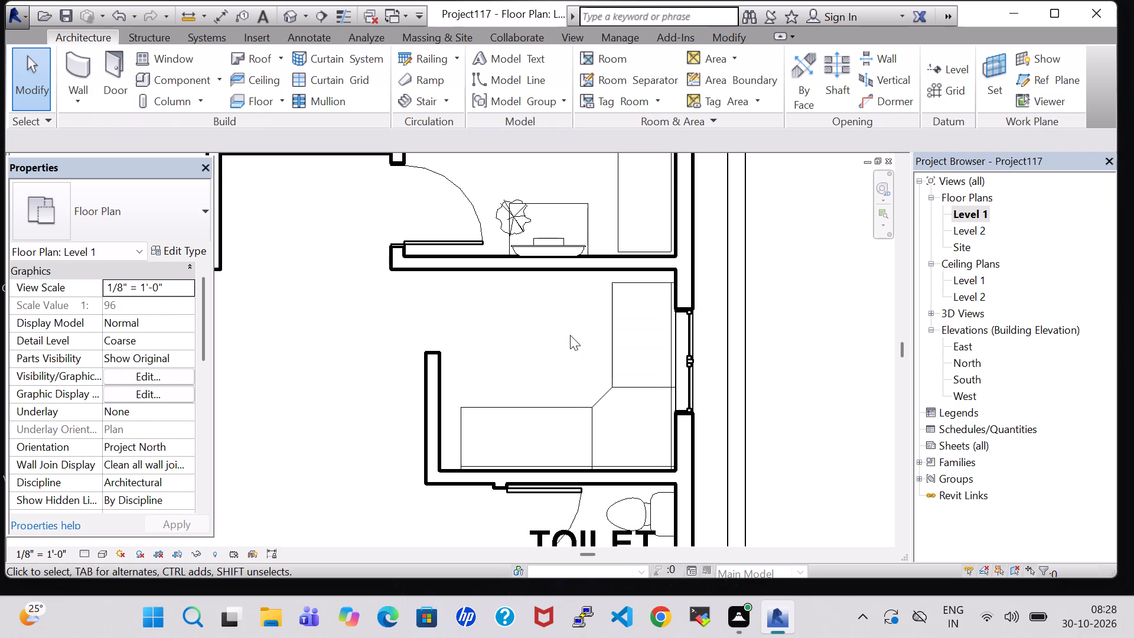
Set the Work Station Cubicle type's Panel2 Length to 4' 0" and deselect the cubicle.
{"action": "left_click", "coordinate": [507, 409]}
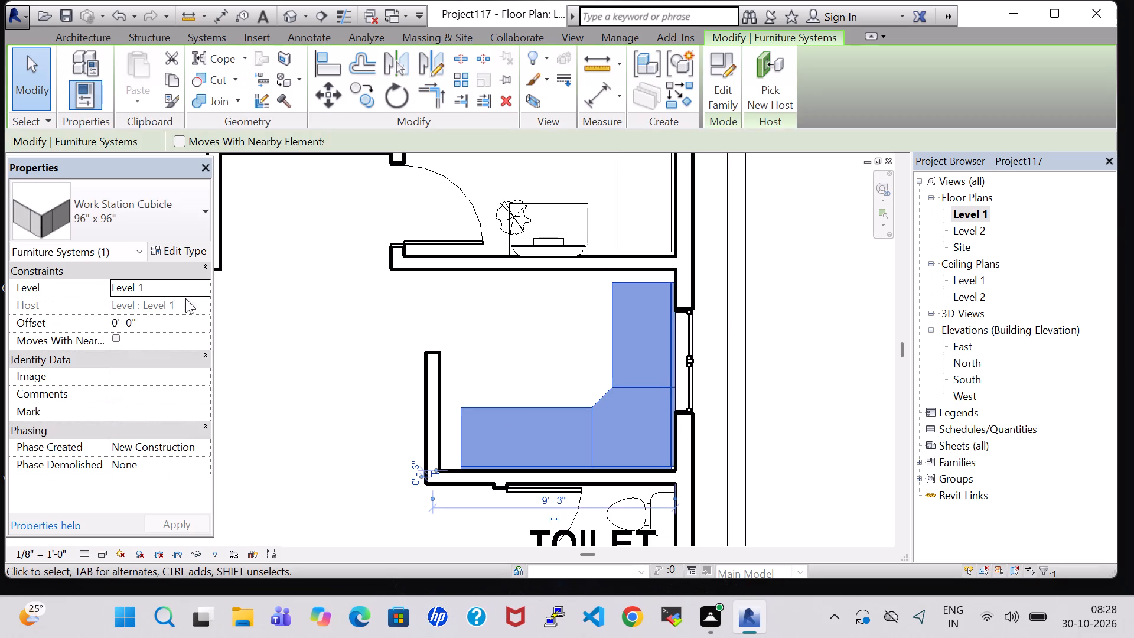
{"action": "left_click", "coordinate": [177, 255]}
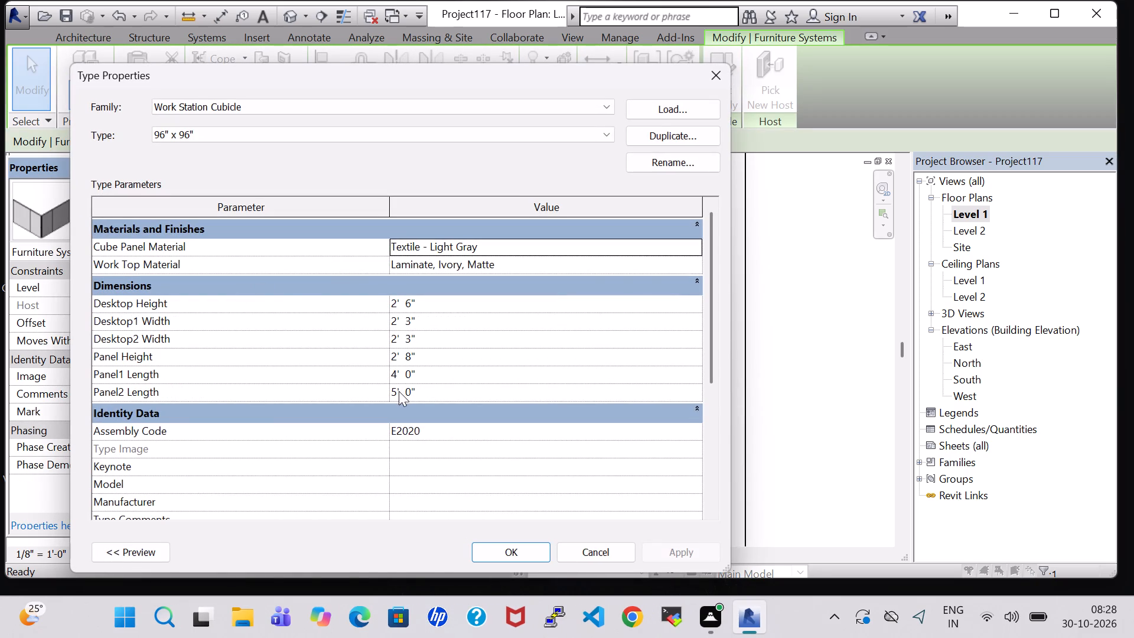
{"action": "left_click", "coordinate": [399, 391]}
{"action": "key", "text": "BackSpace"}
{"action": "key", "text": "4"}
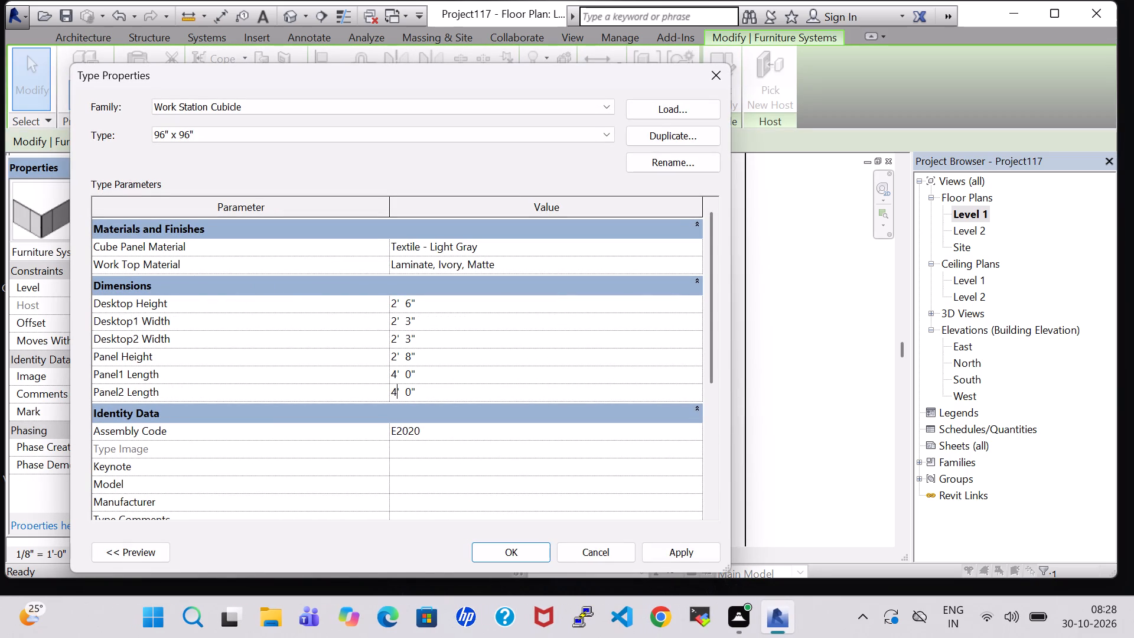
{"action": "key", "text": "Return"}
{"action": "left_click", "coordinate": [506, 549]}
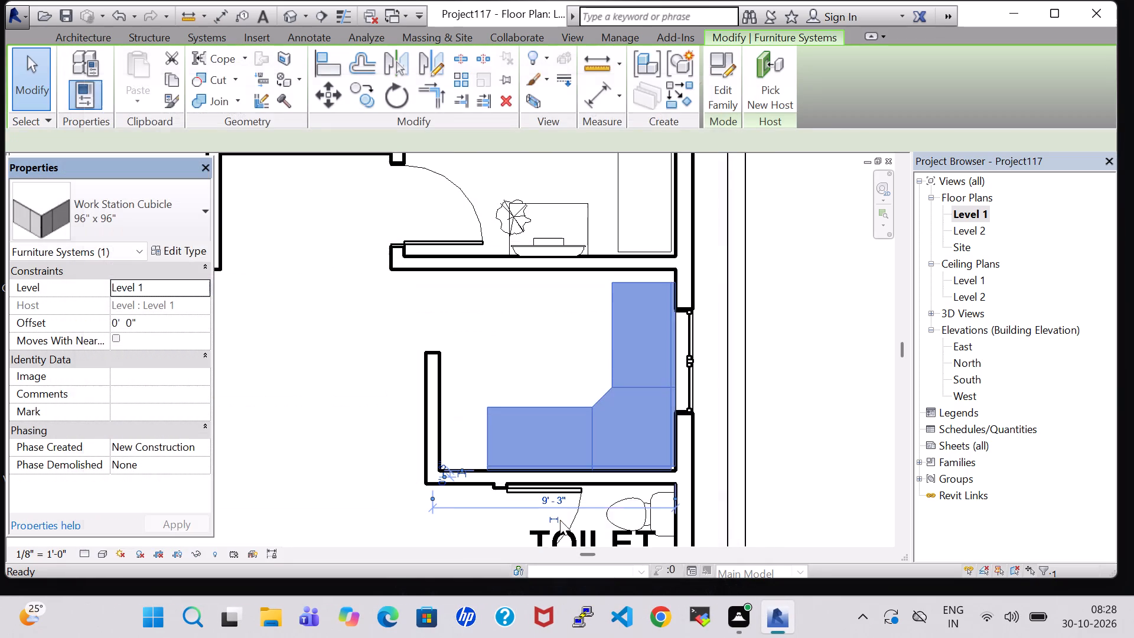
{"action": "left_click", "coordinate": [840, 412]}
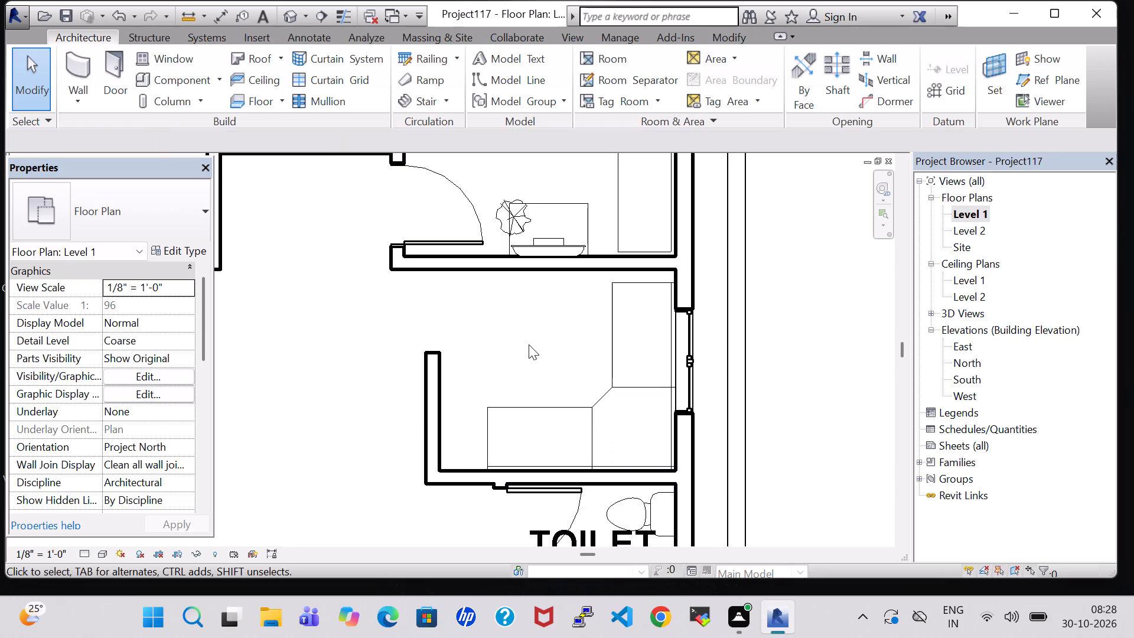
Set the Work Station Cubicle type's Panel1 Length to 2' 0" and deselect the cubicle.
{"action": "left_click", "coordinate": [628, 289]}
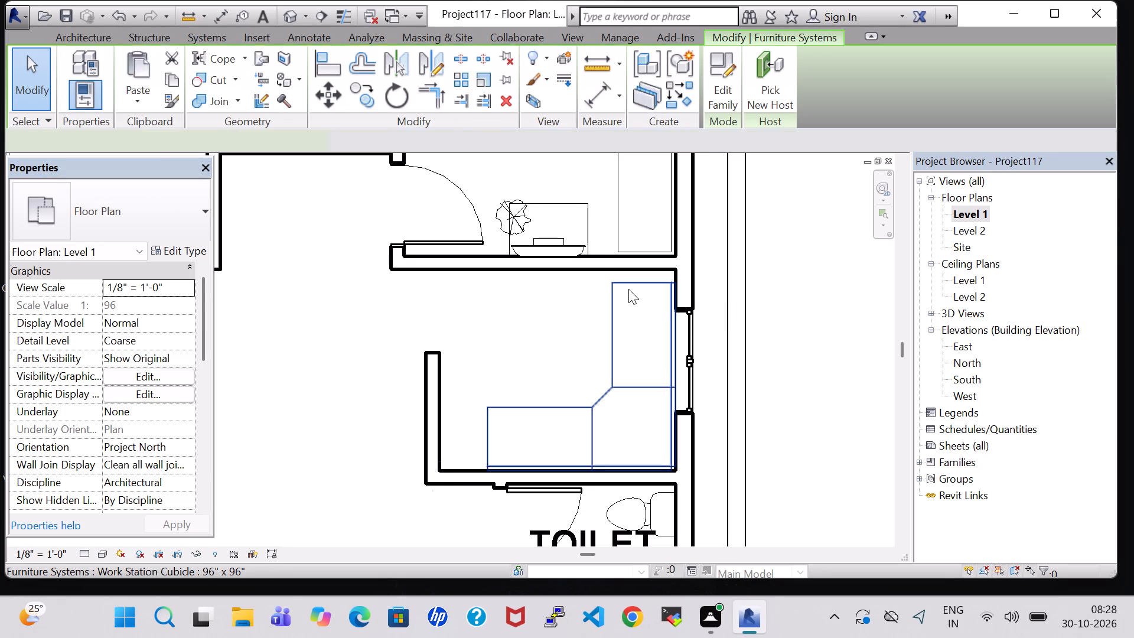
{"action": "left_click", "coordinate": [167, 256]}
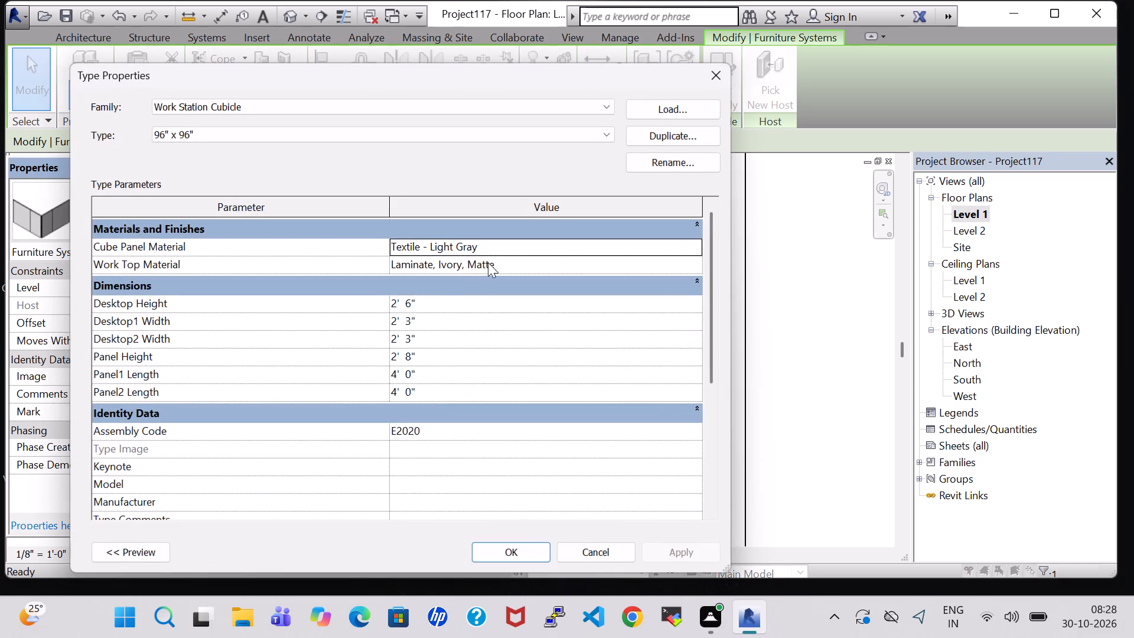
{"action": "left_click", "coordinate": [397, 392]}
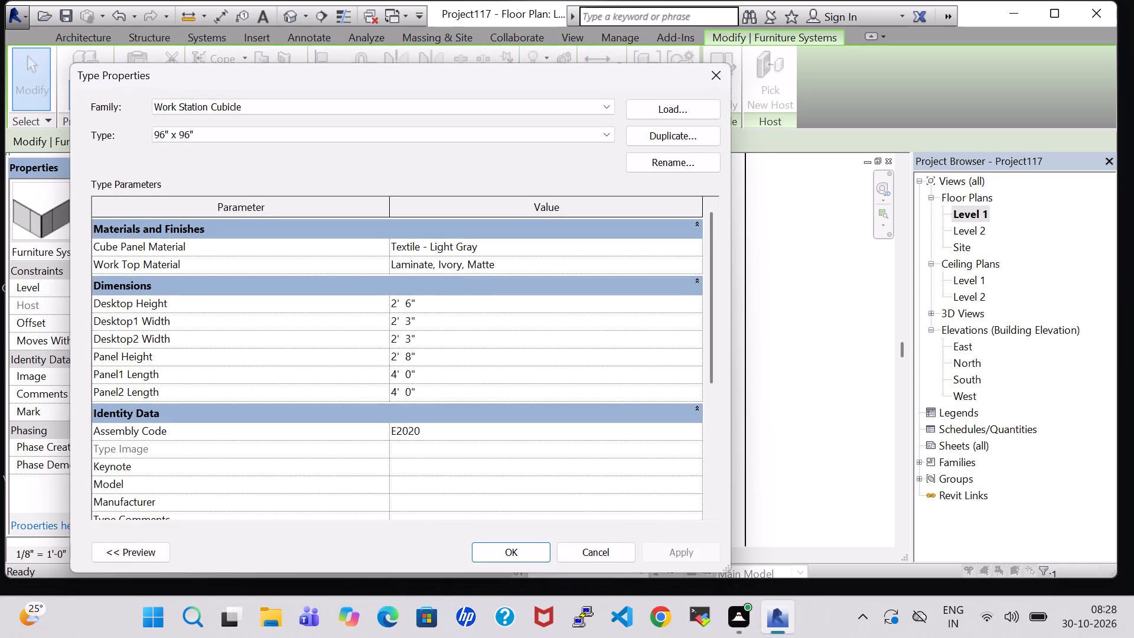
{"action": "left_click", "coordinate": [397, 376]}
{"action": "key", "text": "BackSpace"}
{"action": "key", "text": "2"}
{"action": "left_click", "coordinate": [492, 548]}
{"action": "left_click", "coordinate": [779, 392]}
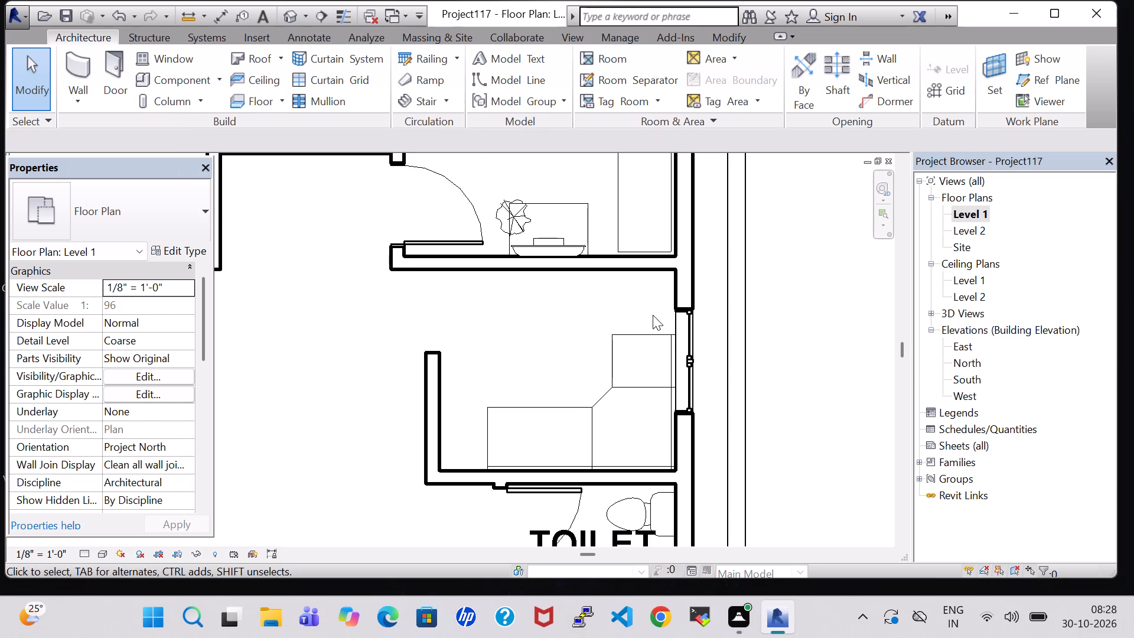
Set the Work Station Cubicle type's Panel1 Length to 1' 0" to shorten the leg along the exterior window wall.
{"action": "left_click", "coordinate": [628, 323]}
{"action": "left_click", "coordinate": [636, 333]}
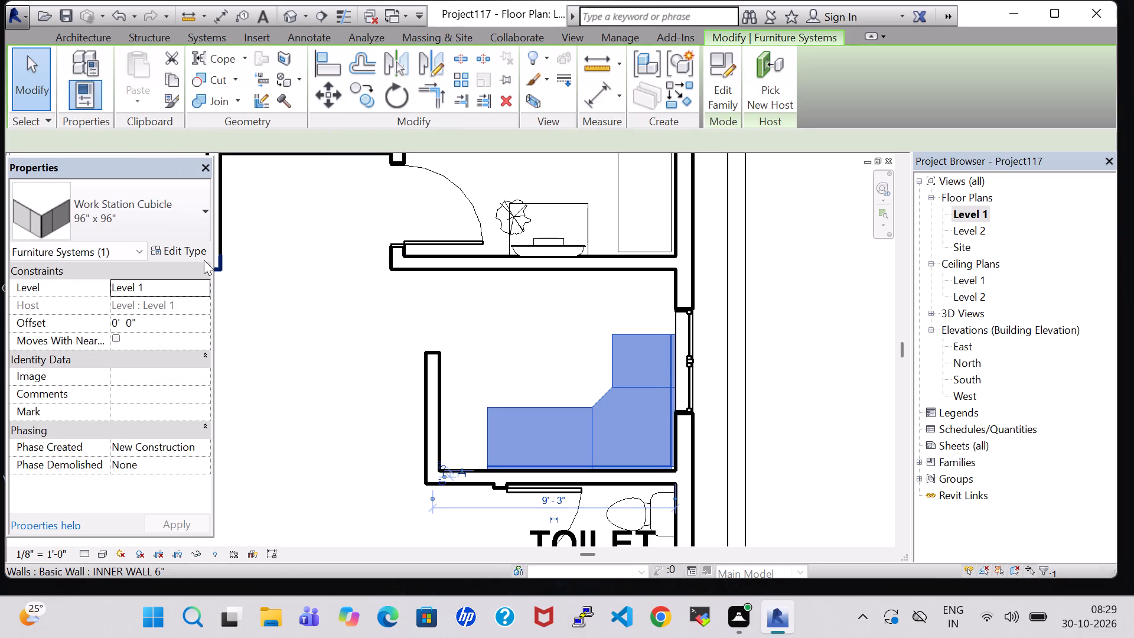
{"action": "left_click", "coordinate": [197, 255]}
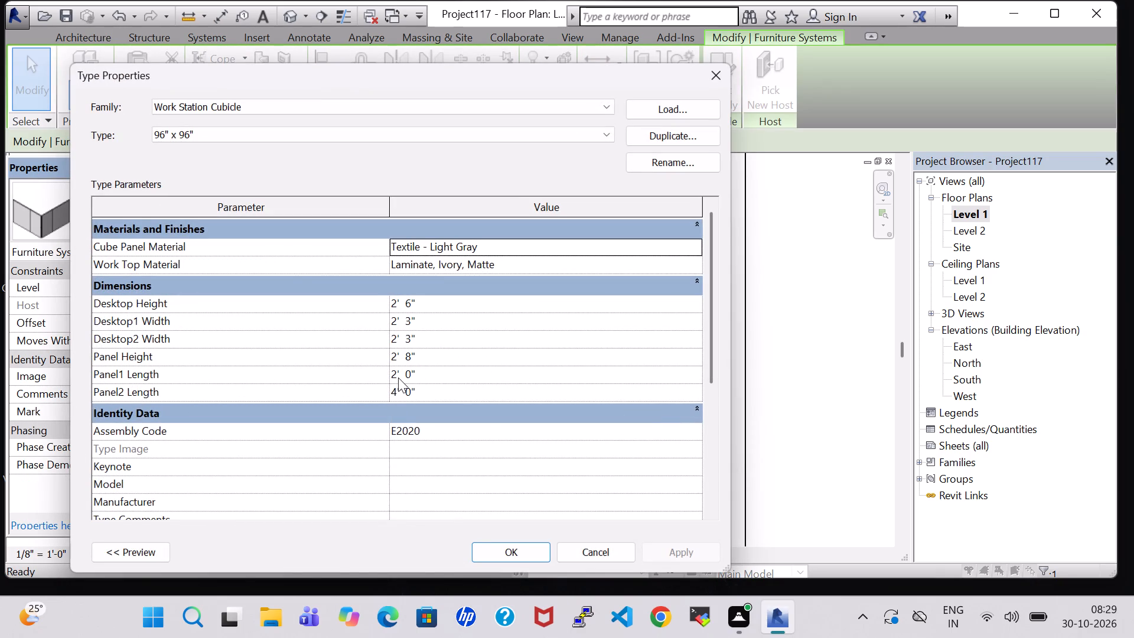
{"action": "left_click", "coordinate": [398, 376]}
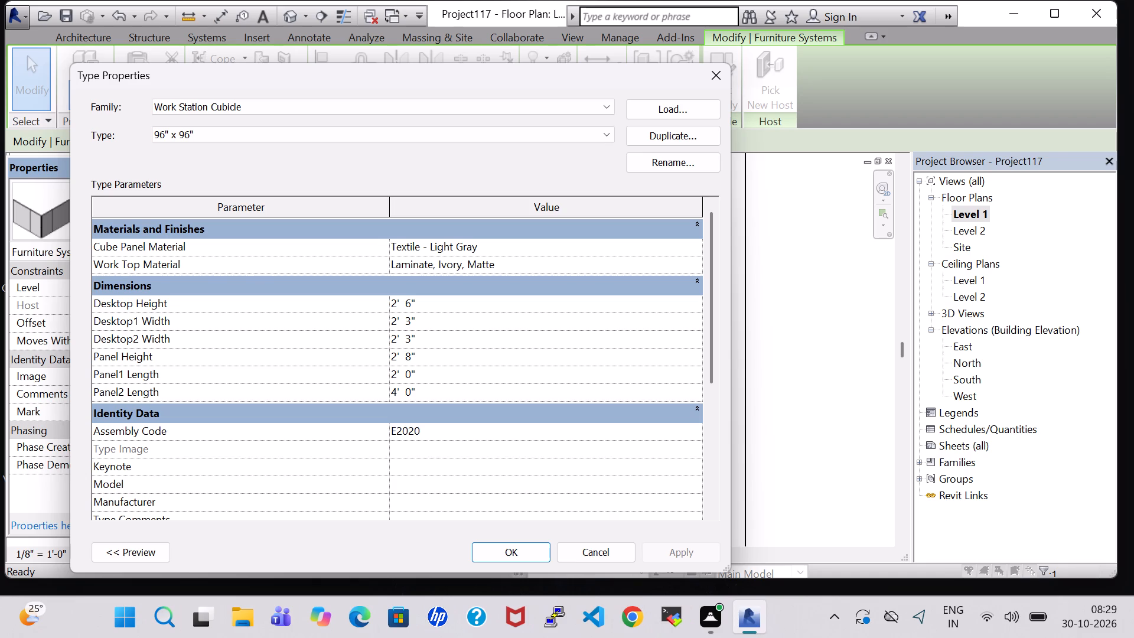
{"action": "key", "text": "BackSpace"}
{"action": "key", "text": "1"}
{"action": "left_click", "coordinate": [512, 550]}
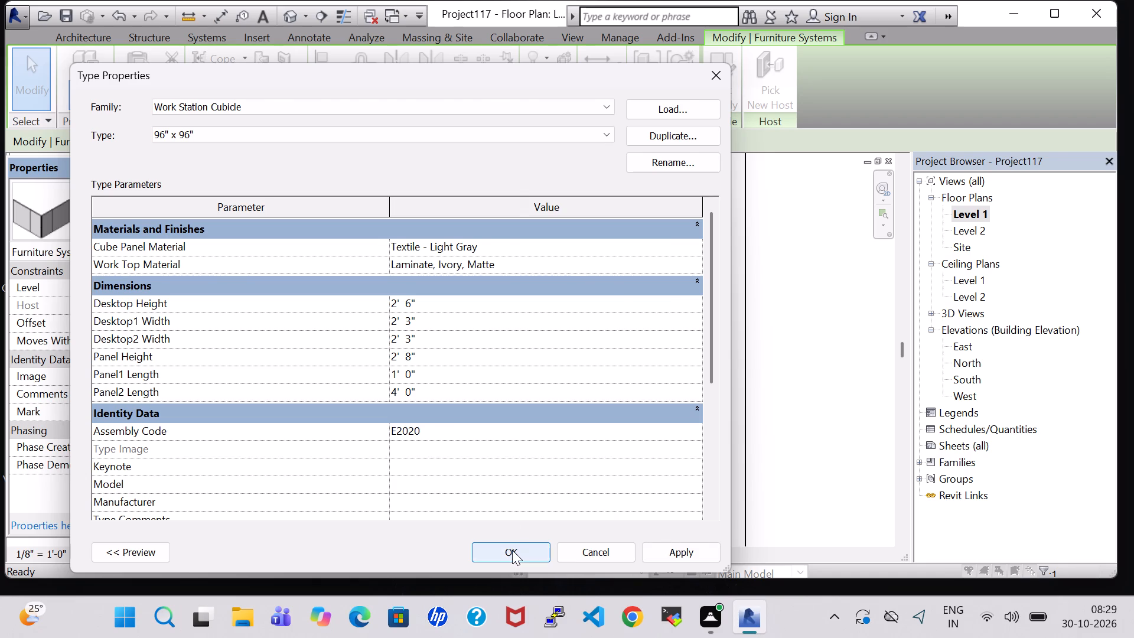
{"action": "left_click", "coordinate": [799, 371]}
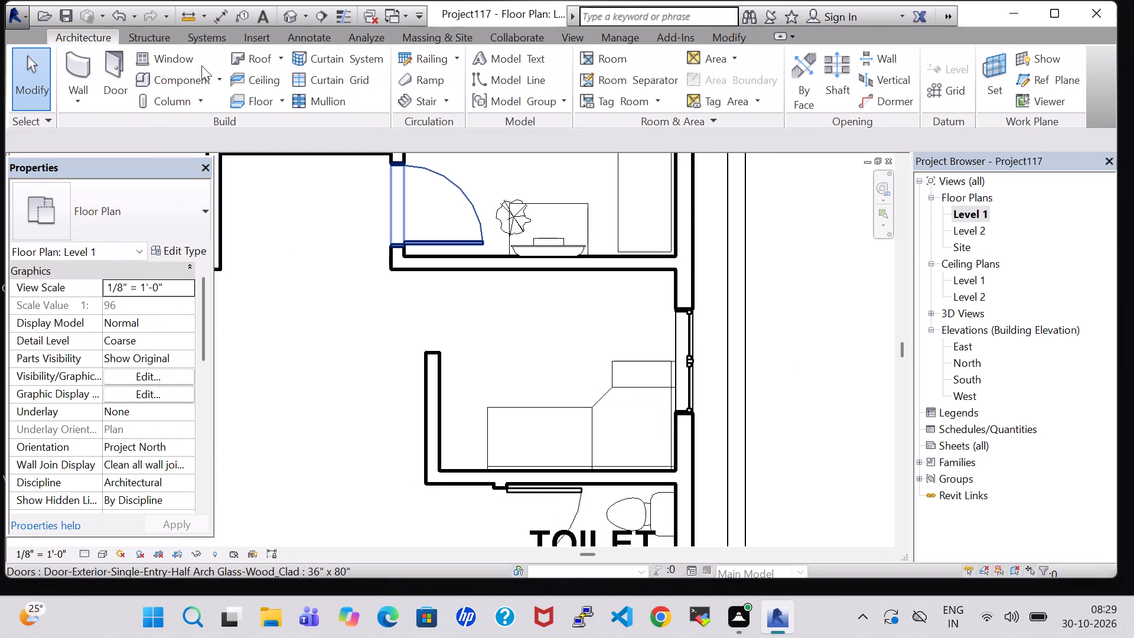
Load the Cook Top-4 Unit family from the Domestic folder of the Specialty Equipment library.
{"action": "left_click", "coordinate": [196, 73]}
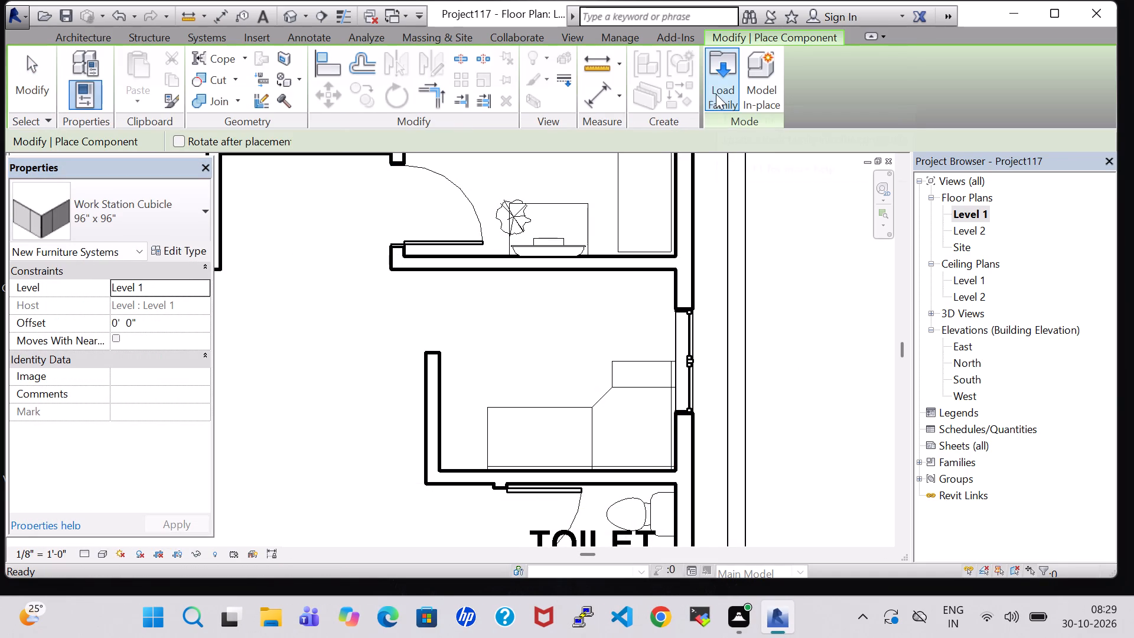
{"action": "left_click", "coordinate": [716, 94]}
{"action": "scroll", "coordinate": [643, 386], "scroll_direction": "down", "scroll_amount": 1}
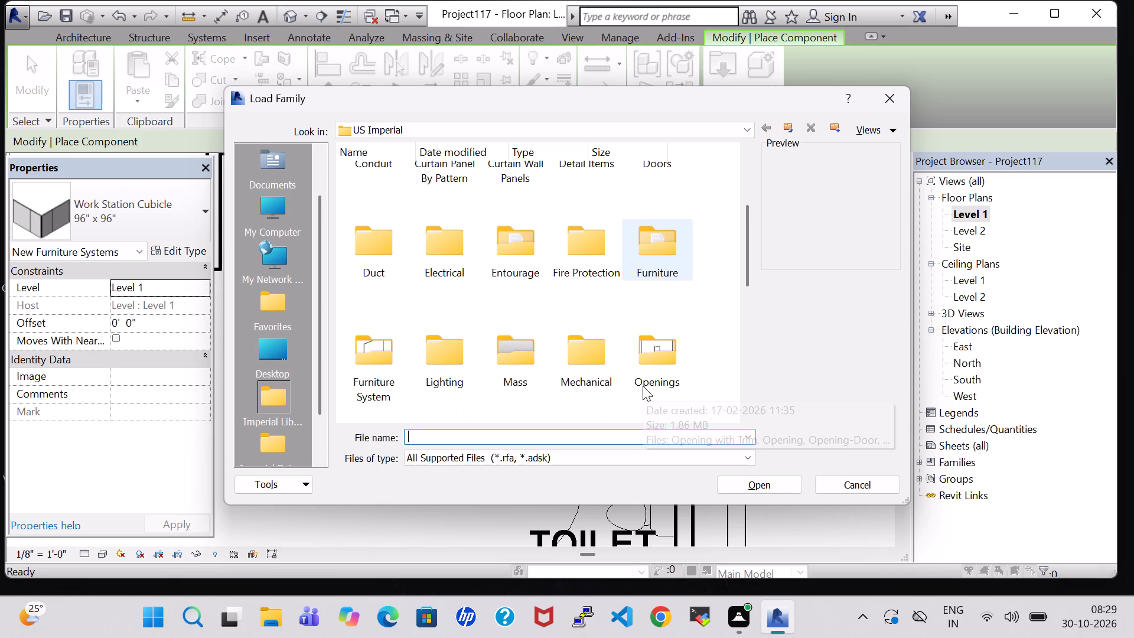
{"action": "scroll", "coordinate": [643, 239], "scroll_direction": "down", "scroll_amount": 3}
{"action": "scroll", "coordinate": [643, 239], "scroll_direction": "up", "scroll_amount": 1}
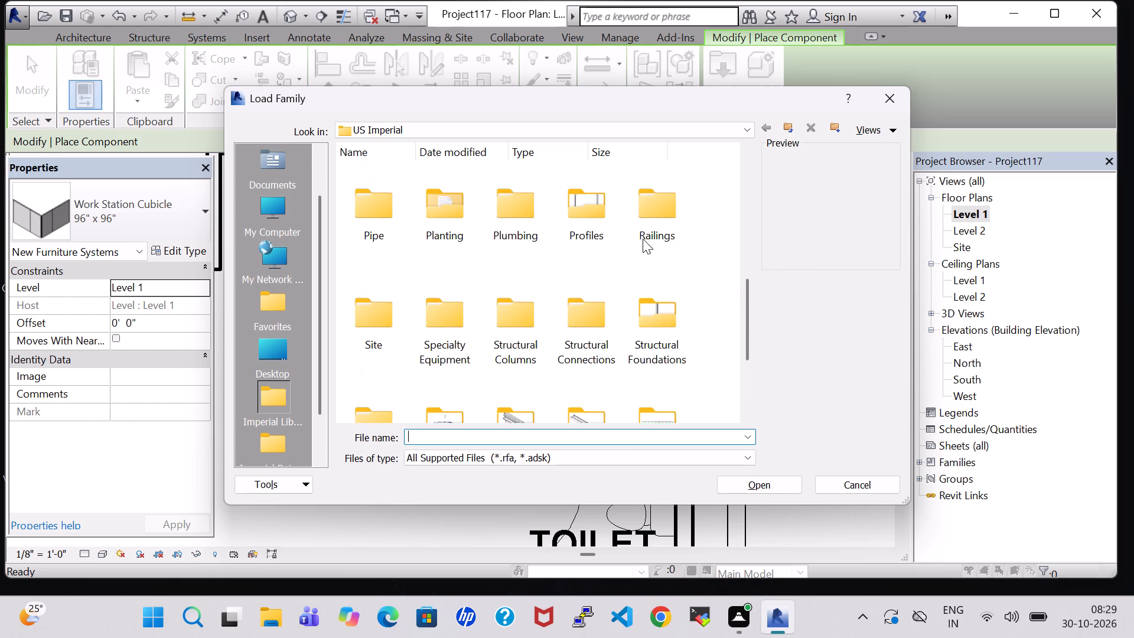
{"action": "scroll", "coordinate": [643, 239], "scroll_direction": "up", "scroll_amount": 1}
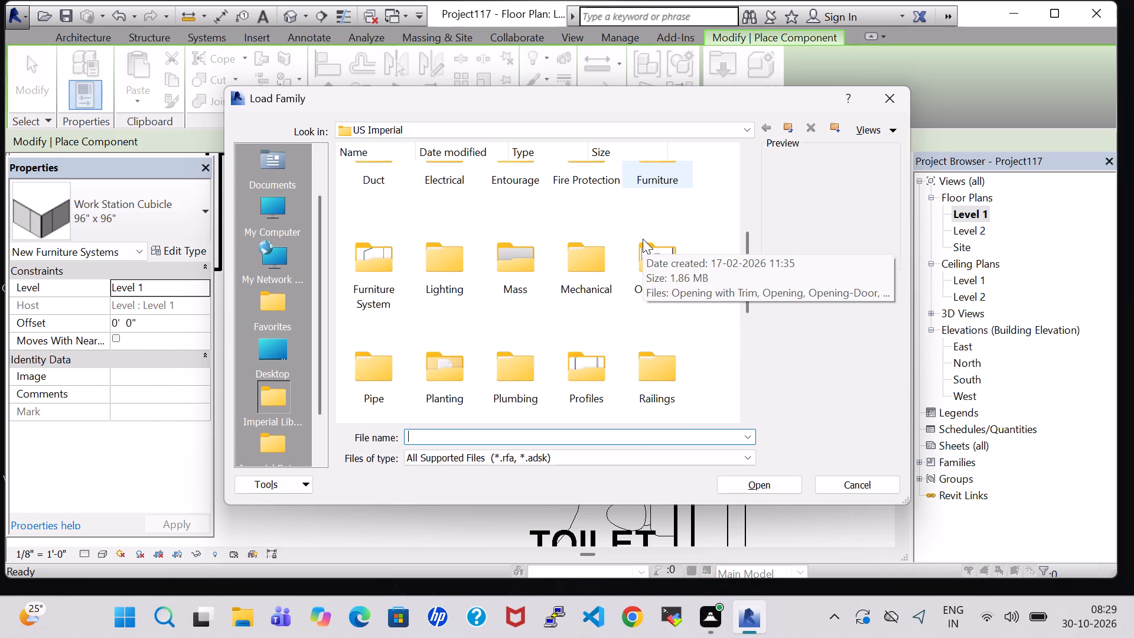
{"action": "scroll", "coordinate": [643, 239], "scroll_direction": "down", "scroll_amount": 1}
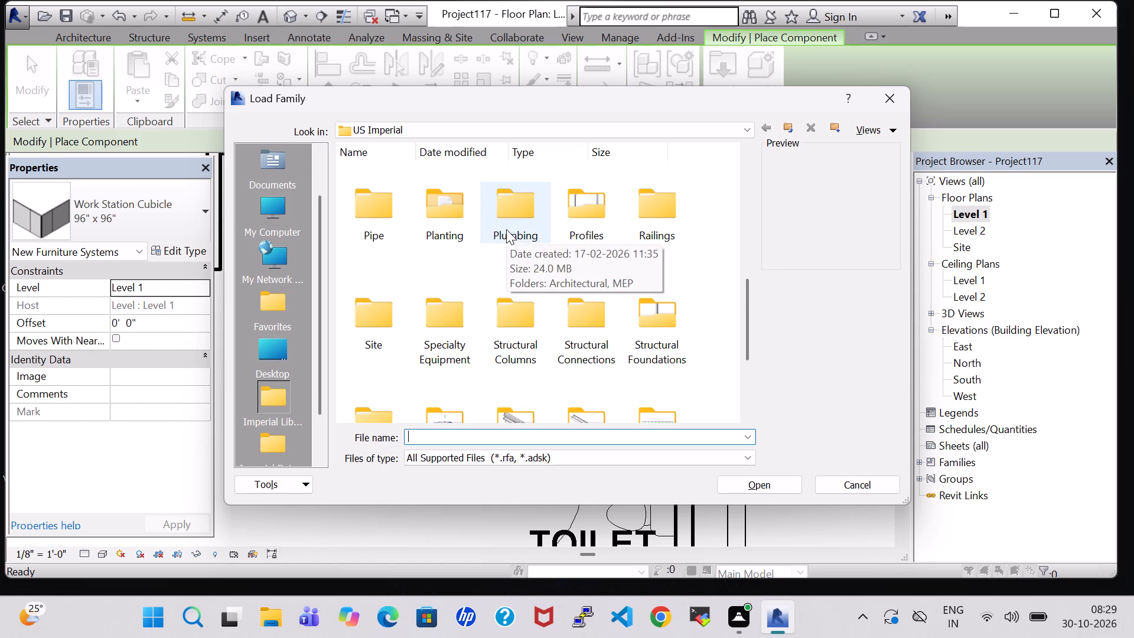
{"action": "double_click", "coordinate": [449, 302]}
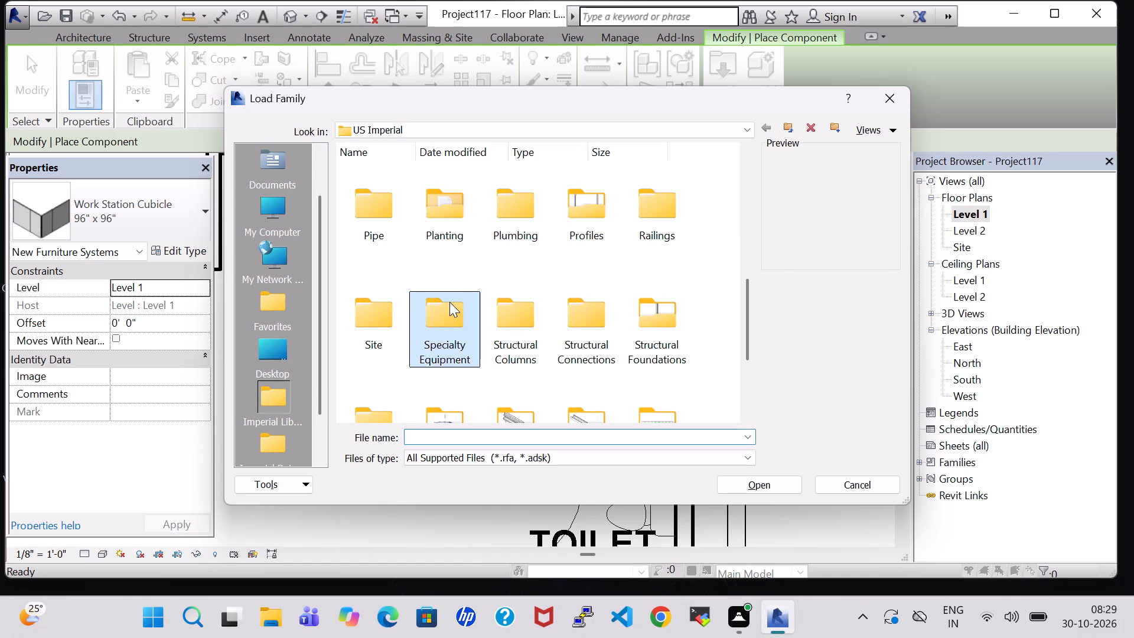
{"action": "double_click", "coordinate": [447, 186]}
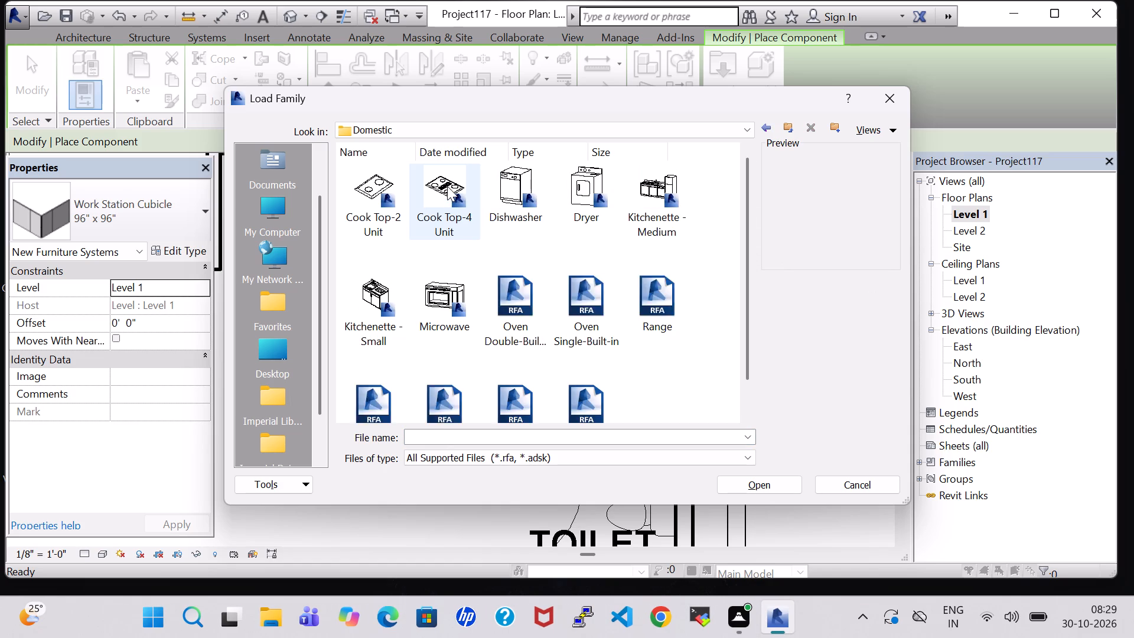
{"action": "left_click", "coordinate": [447, 207]}
{"action": "left_click", "coordinate": [745, 487]}
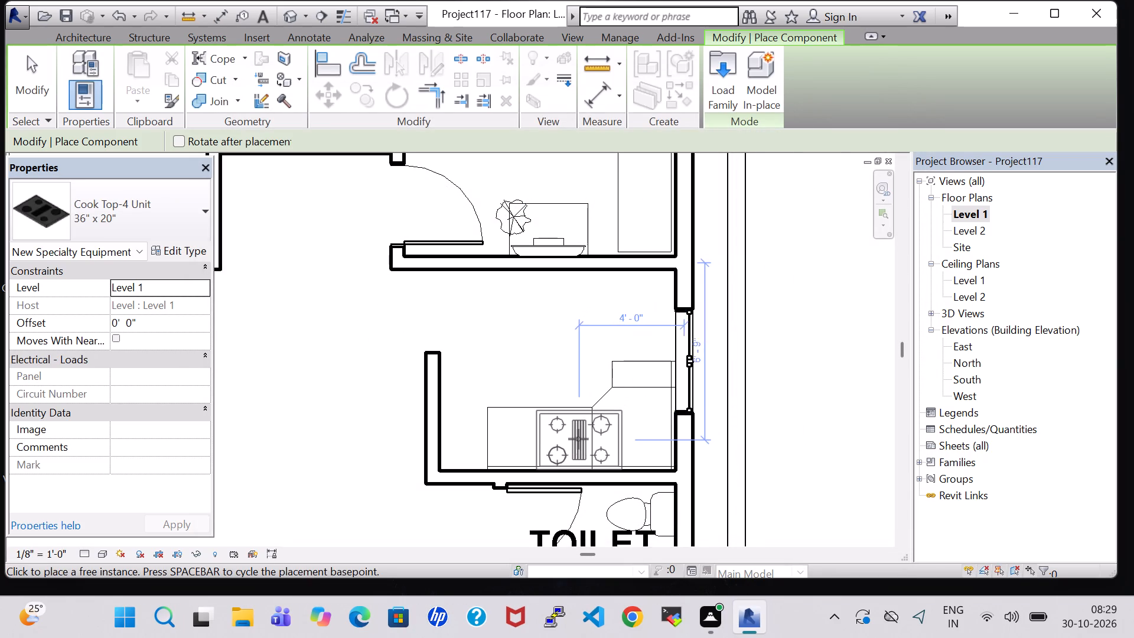
Place the 36" x 20" cook top on the counter leg along the toilet wall, about 5' 3" from the exterior wall.
{"action": "scroll", "coordinate": [578, 439], "scroll_direction": "up", "scroll_amount": 6}
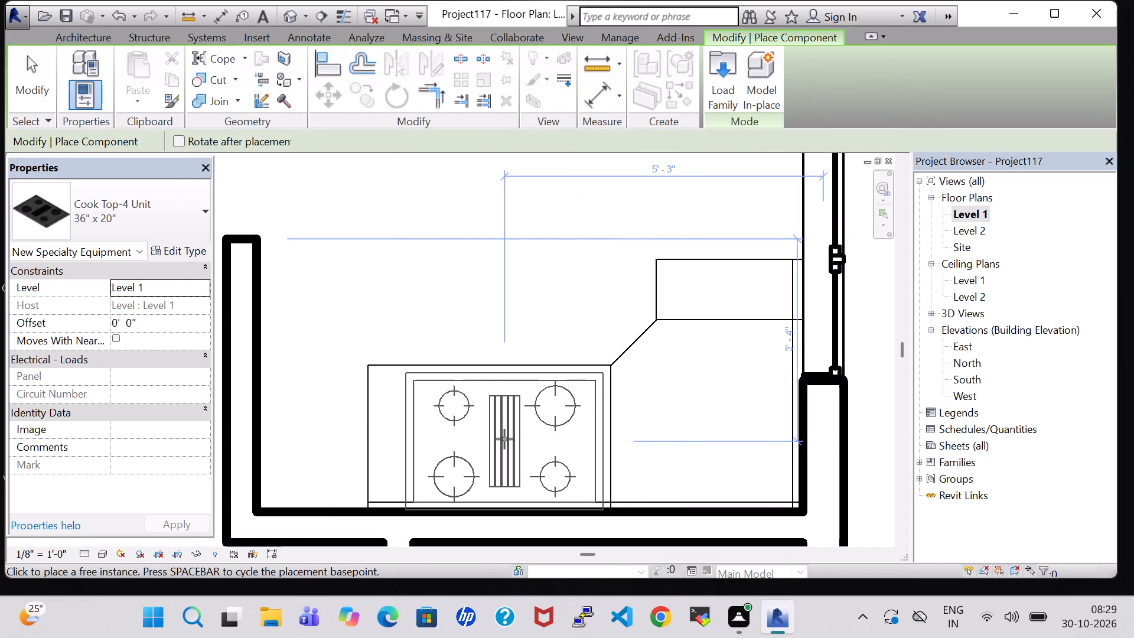
{"action": "left_click", "coordinate": [504, 439]}
{"action": "key", "text": "Escape"}
{"action": "key", "text": "Escape"}
Nudge the cook top slightly off the toilet wall and toward the counter's free end, about 5' 6" from the exterior wall.
{"action": "left_click", "coordinate": [504, 398]}
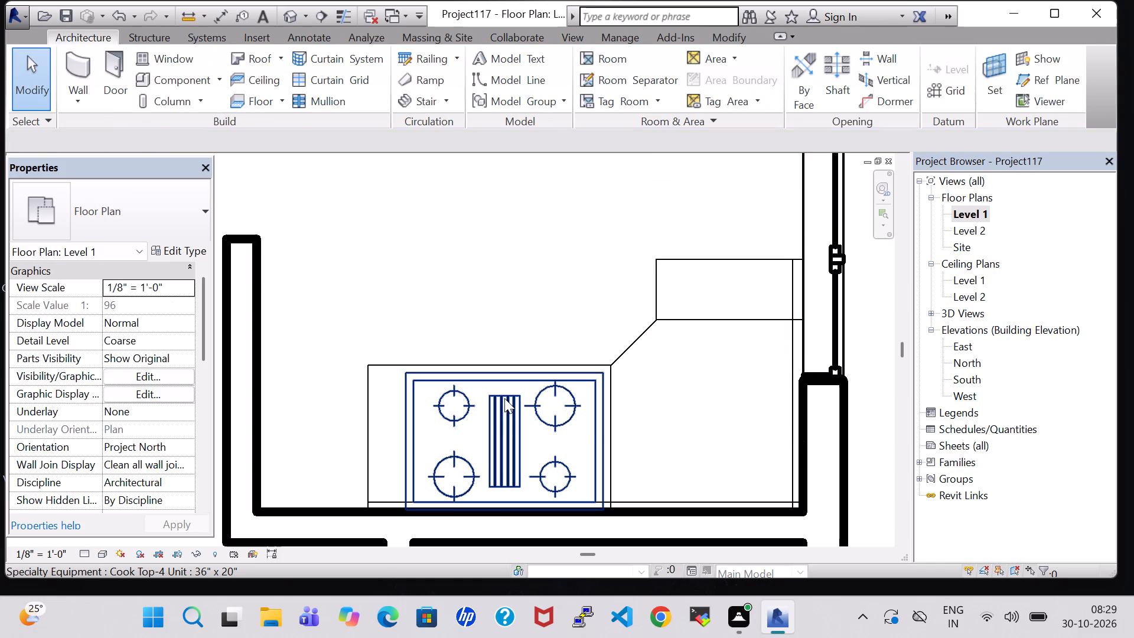
{"action": "key", "text": "Up"}
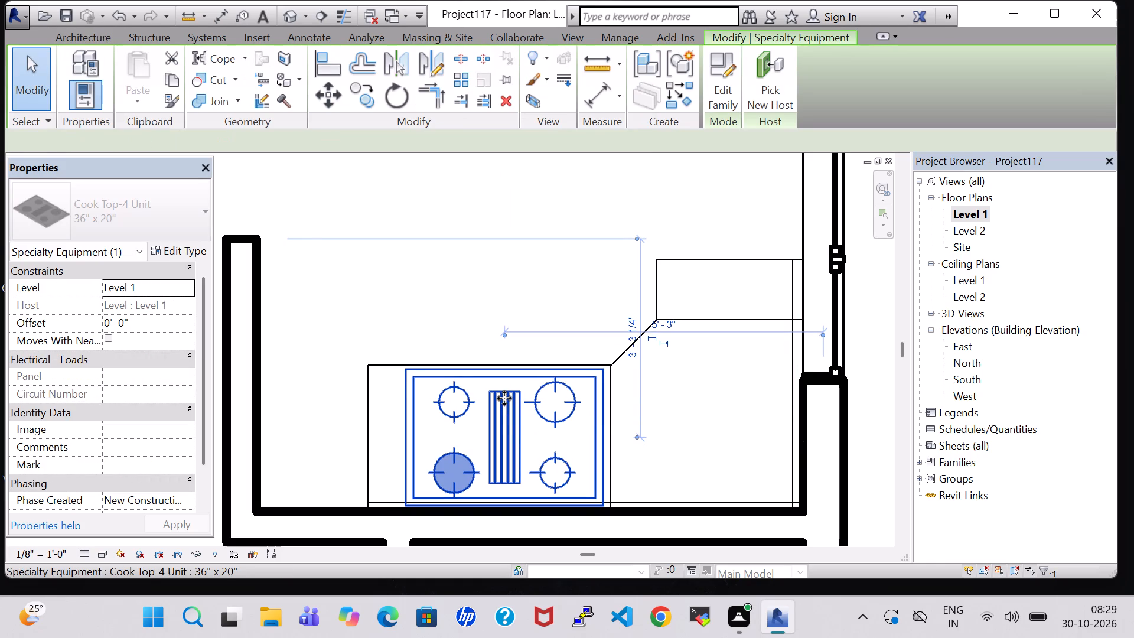
{"action": "key", "text": "Left"}
{"action": "key", "text": "Left"}
{"action": "key", "text": "Left"}
{"action": "key", "text": "Left"}
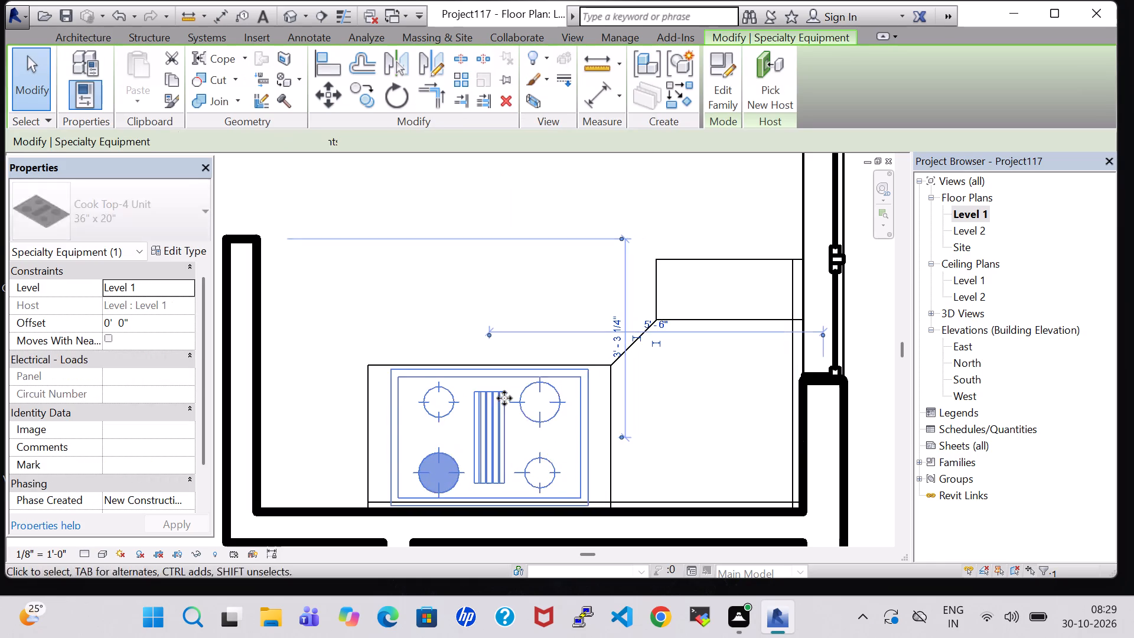
{"action": "left_click", "coordinate": [497, 265]}
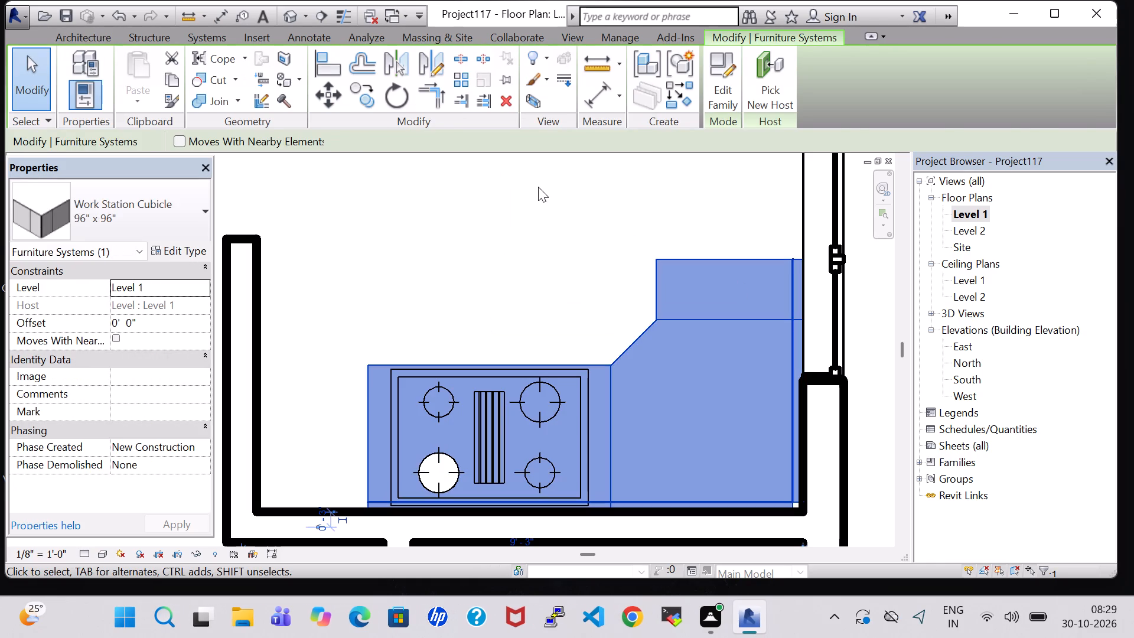
{"action": "left_click", "coordinate": [539, 183]}
Load the Refrigerator family from the Domestic folder of the Specialty Equipment library.
{"action": "scroll", "coordinate": [540, 185], "scroll_direction": "down", "scroll_amount": 7}
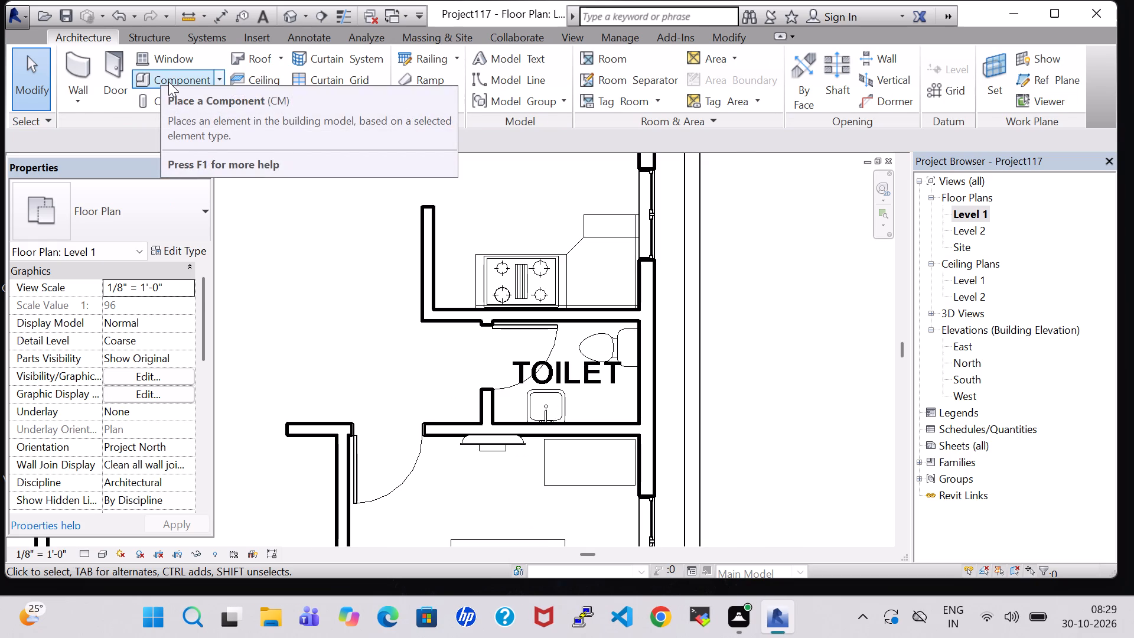
{"action": "left_click", "coordinate": [168, 82]}
{"action": "left_click", "coordinate": [732, 95]}
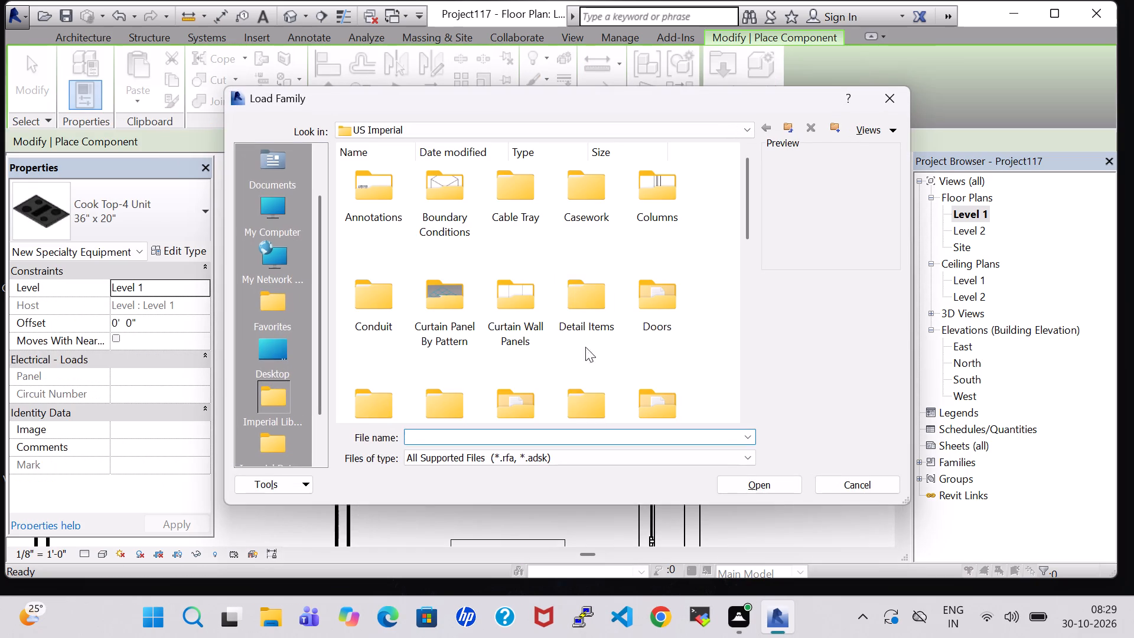
{"action": "left_click", "coordinate": [507, 399]}
{"action": "key", "text": "s"}
{"action": "double_click", "coordinate": [448, 223]}
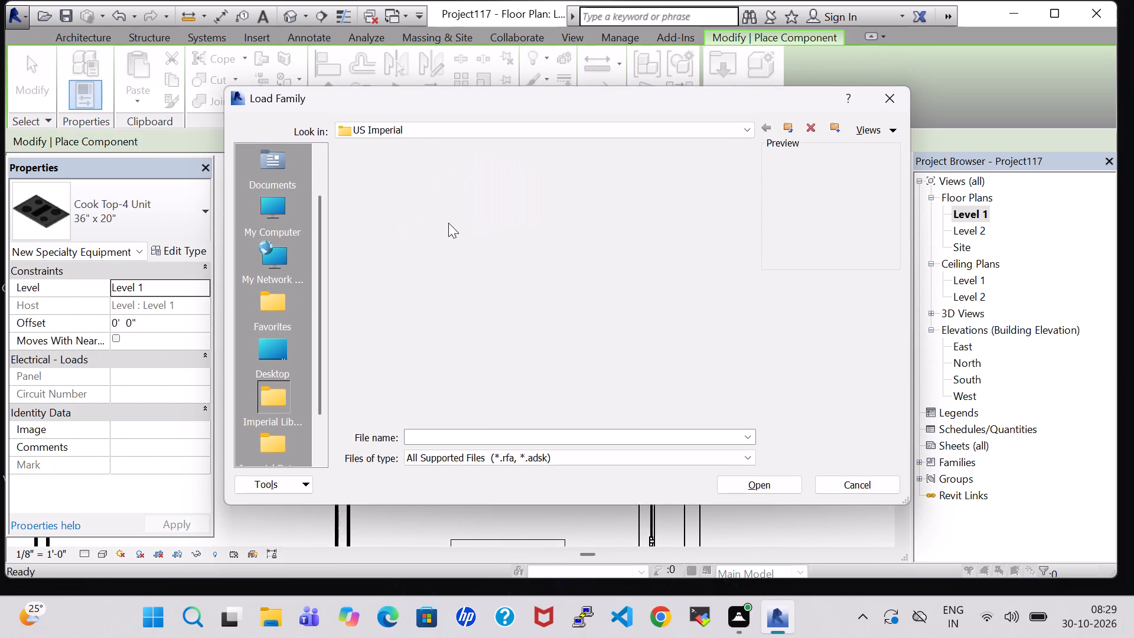
{"action": "double_click", "coordinate": [451, 214]}
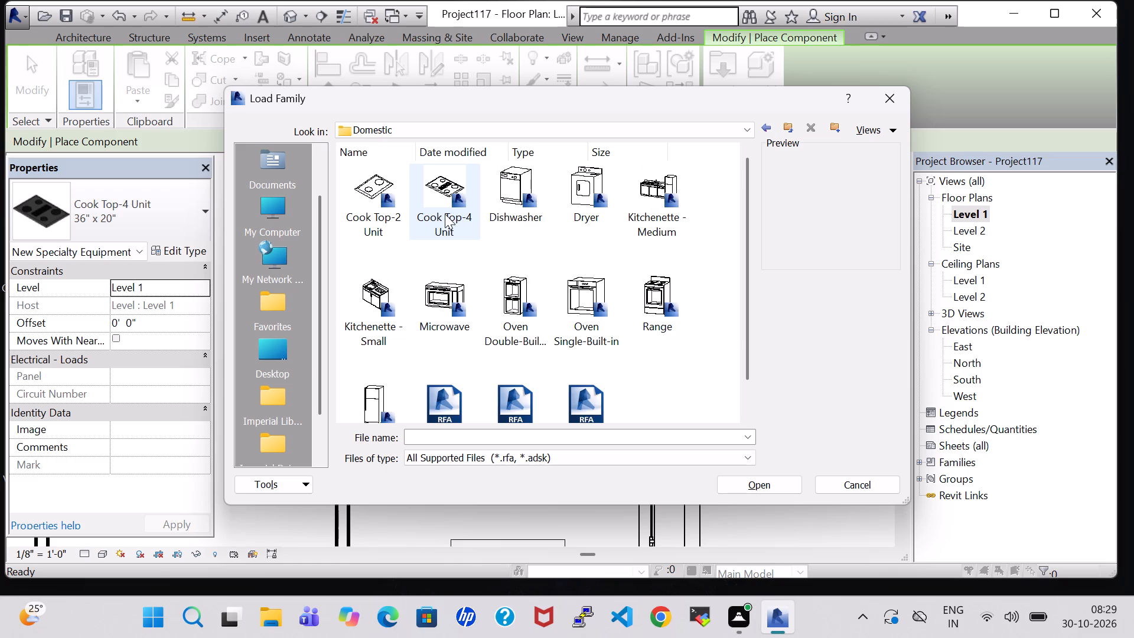
{"action": "scroll", "coordinate": [529, 261], "scroll_direction": "down", "scroll_amount": 1}
{"action": "left_click", "coordinate": [467, 374]}
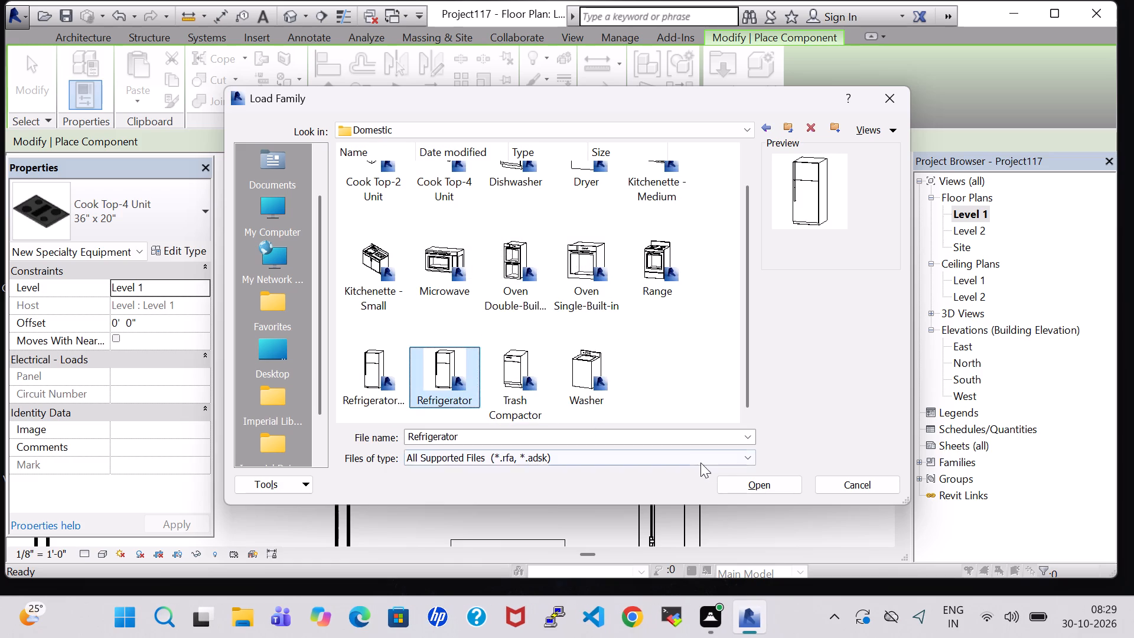
{"action": "left_click", "coordinate": [742, 480]}
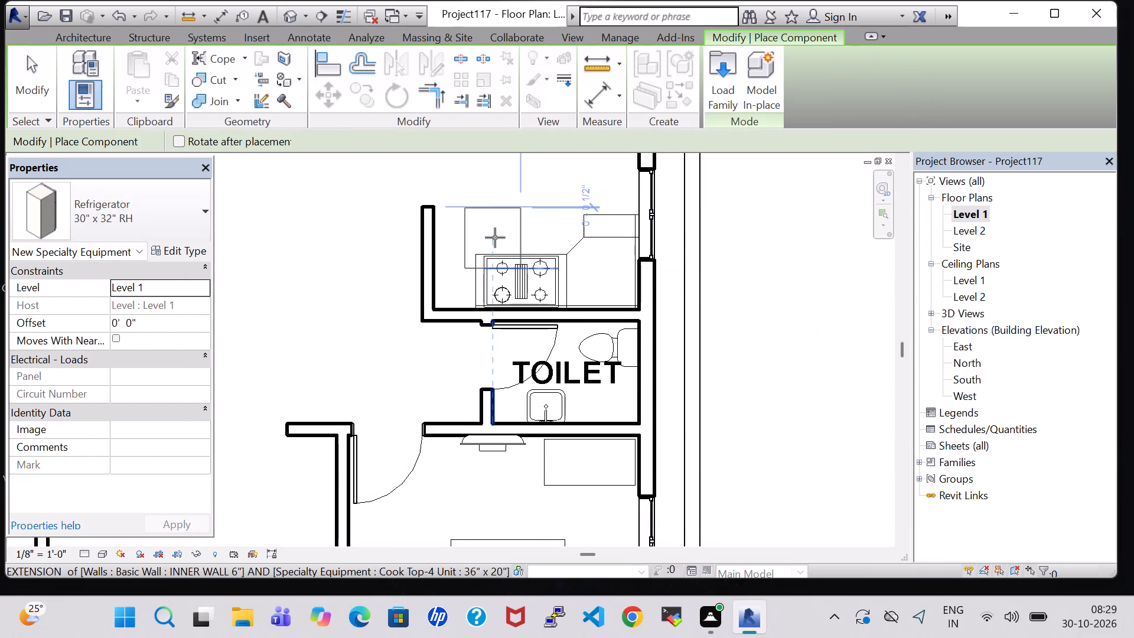
Rotate the 30" x 32" RH refrigerator and place it in the open area outside the kitchen partition, about 2' 9" from the opposite wall.
{"action": "key", "text": "space"}
{"action": "key", "text": "space"}
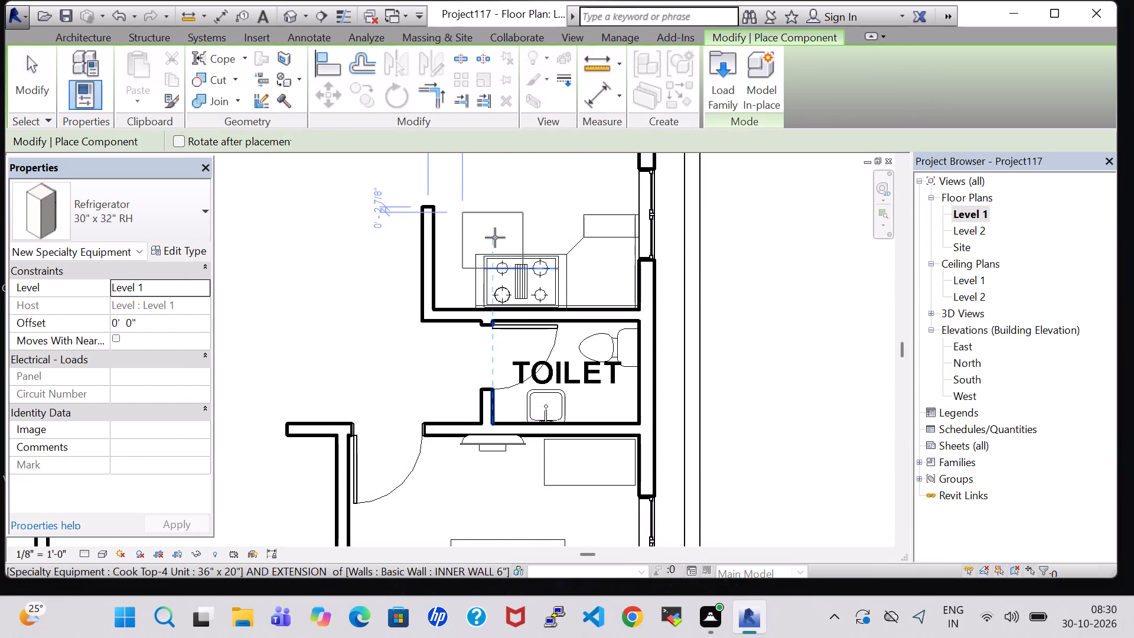
{"action": "scroll", "coordinate": [470, 234], "scroll_direction": "up", "scroll_amount": 5}
{"action": "scroll", "coordinate": [470, 234], "scroll_direction": "down", "scroll_amount": 4}
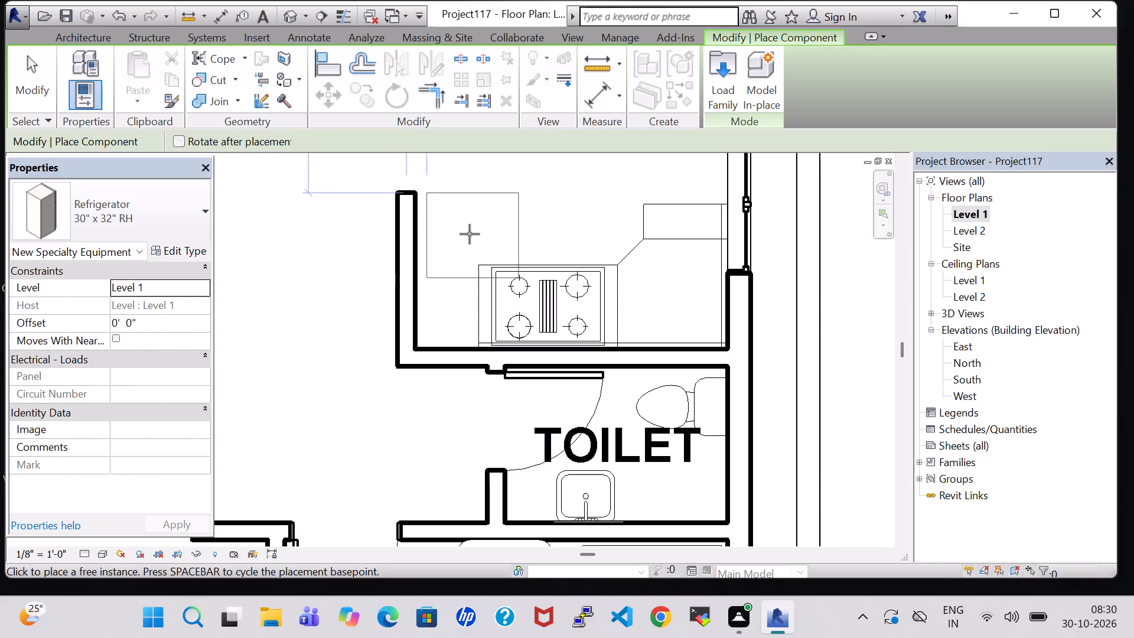
{"action": "scroll", "coordinate": [470, 234], "scroll_direction": "down", "scroll_amount": 2}
{"action": "middle_click_drag", "start_coordinate": [497, 216], "coordinate": [513, 354]}
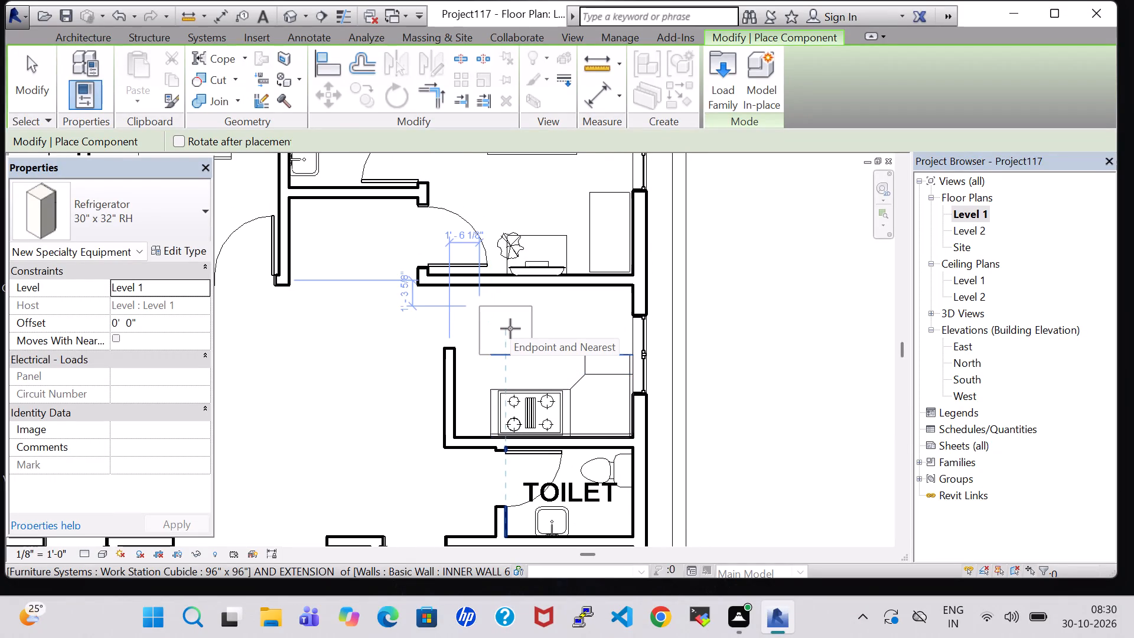
{"action": "left_click", "coordinate": [363, 352]}
{"action": "key", "text": "Escape"}
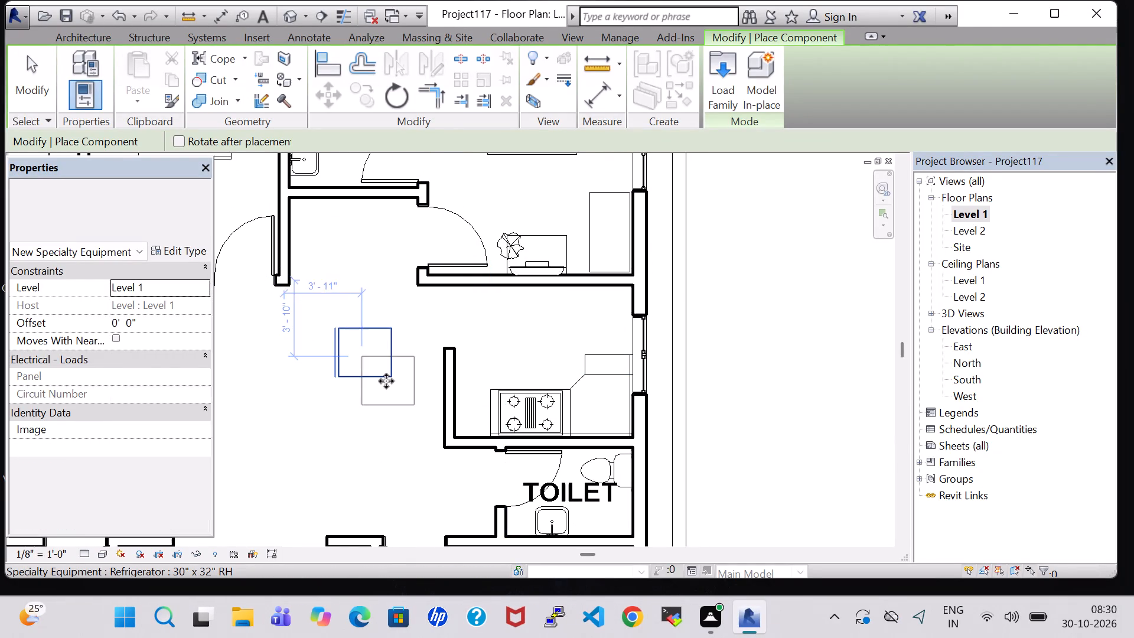
{"action": "key", "text": "Escape"}
Load the Sink Kitchen-Double family from the Architectural > Fixtures > Sinks folder of the Plumbing library.
{"action": "left_click", "coordinate": [176, 83]}
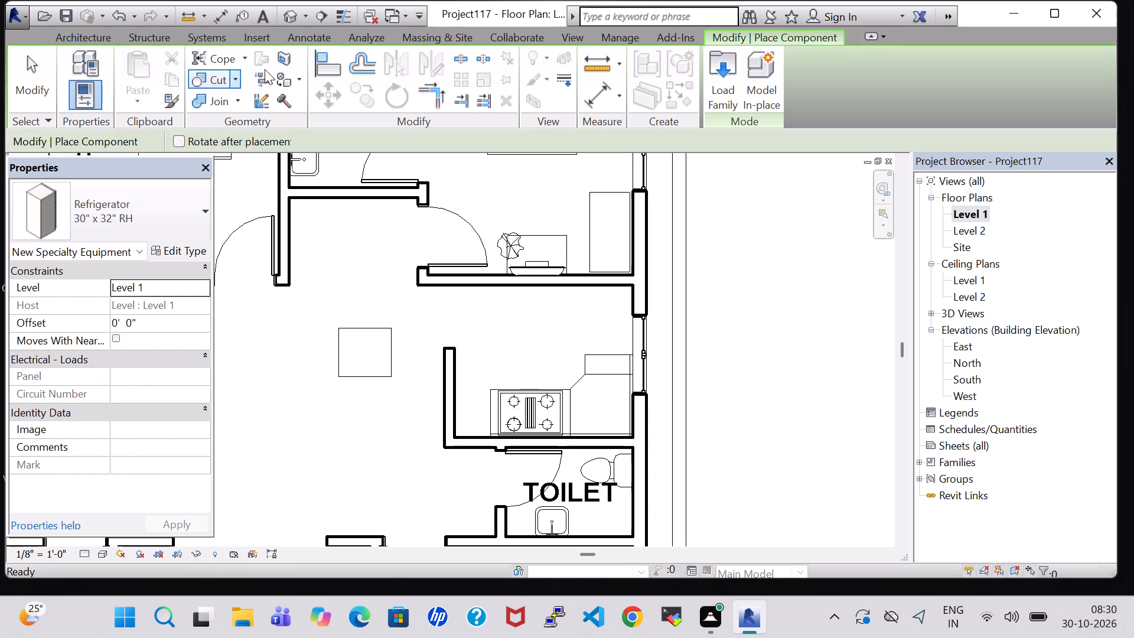
{"action": "left_click", "coordinate": [96, 38]}
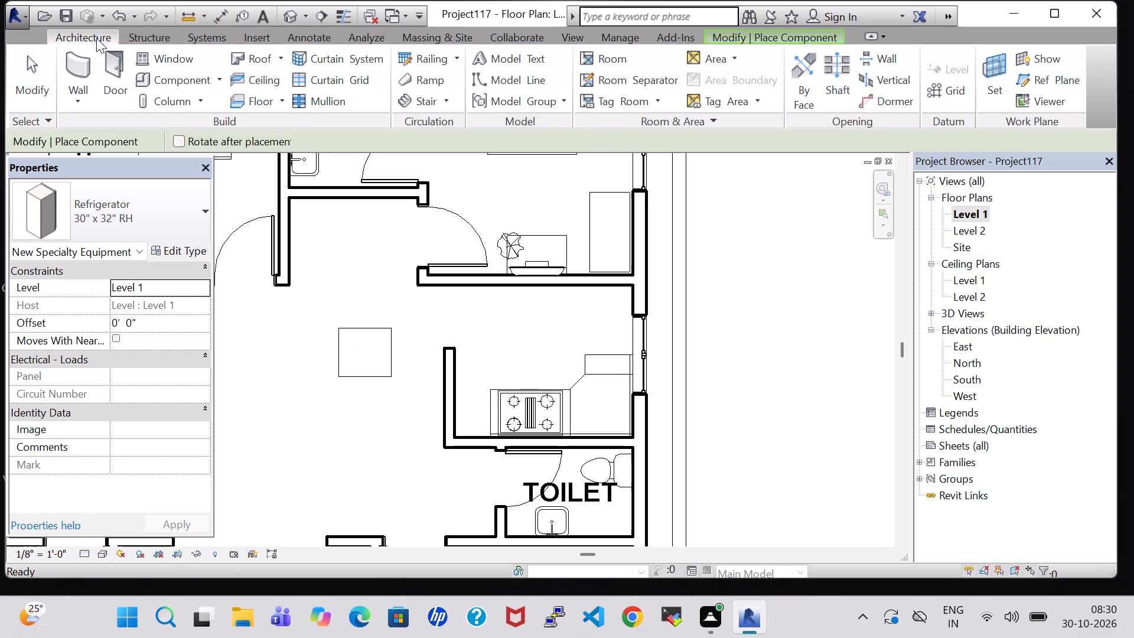
{"action": "left_click", "coordinate": [167, 77]}
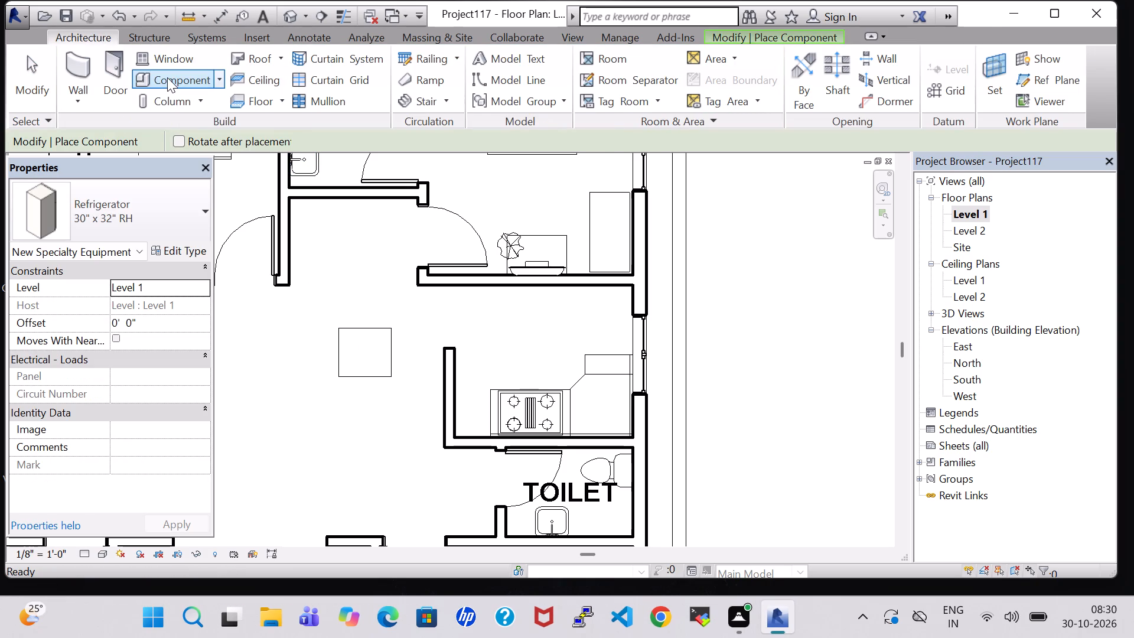
{"action": "key", "text": "Escape"}
{"action": "key", "text": "Escape"}
{"action": "left_click", "coordinate": [168, 77]}
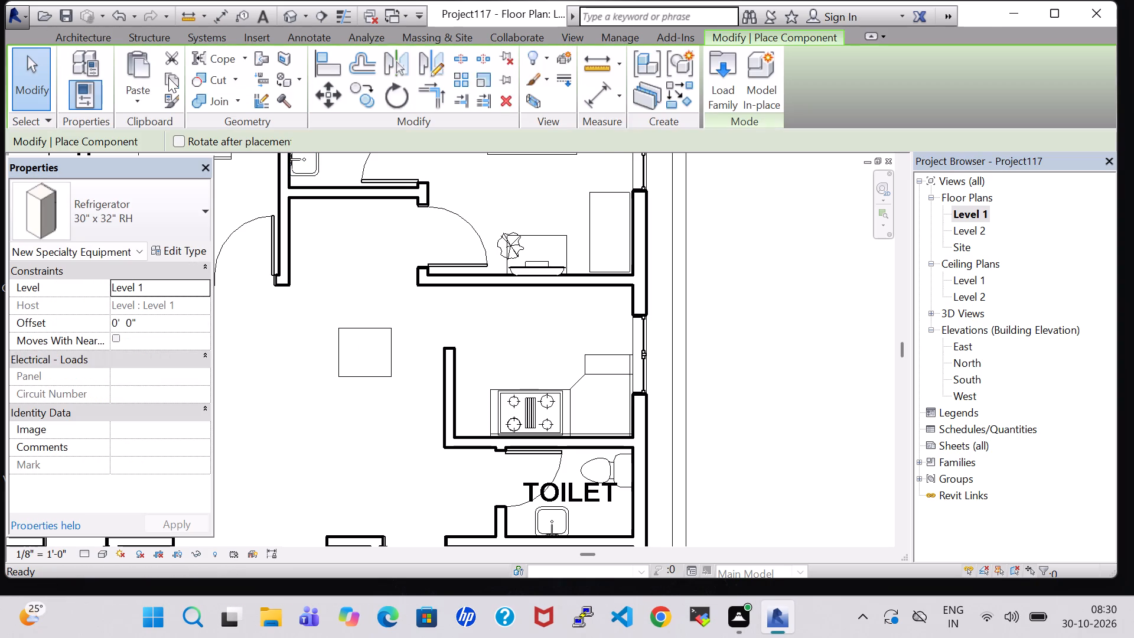
{"action": "left_click", "coordinate": [721, 91]}
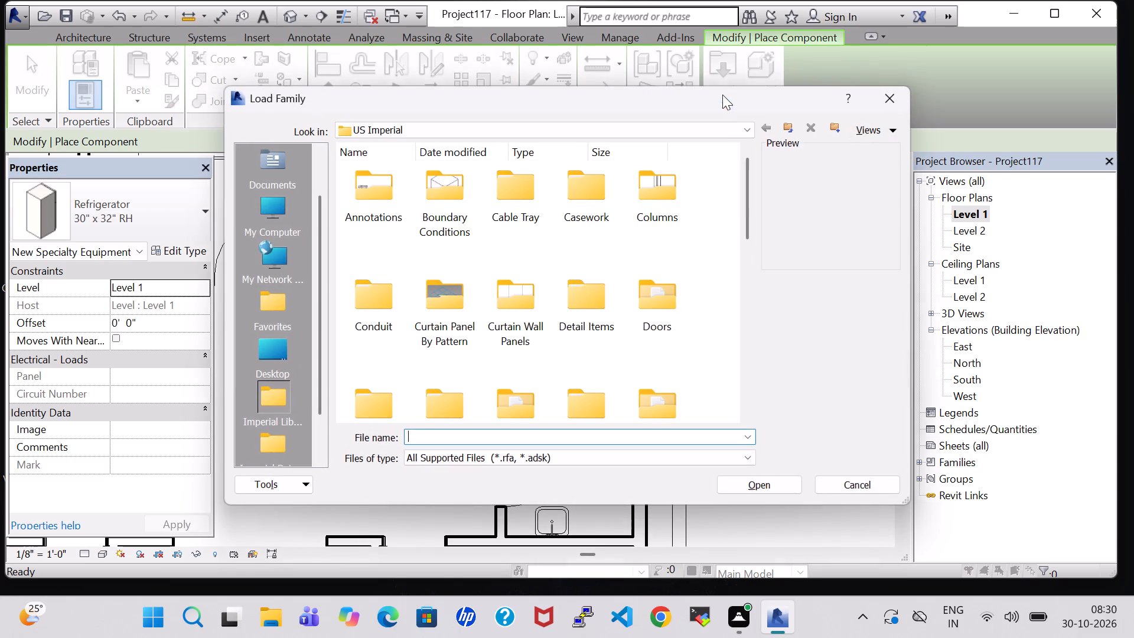
{"action": "left_click", "coordinate": [668, 386]}
{"action": "key", "text": "p"}
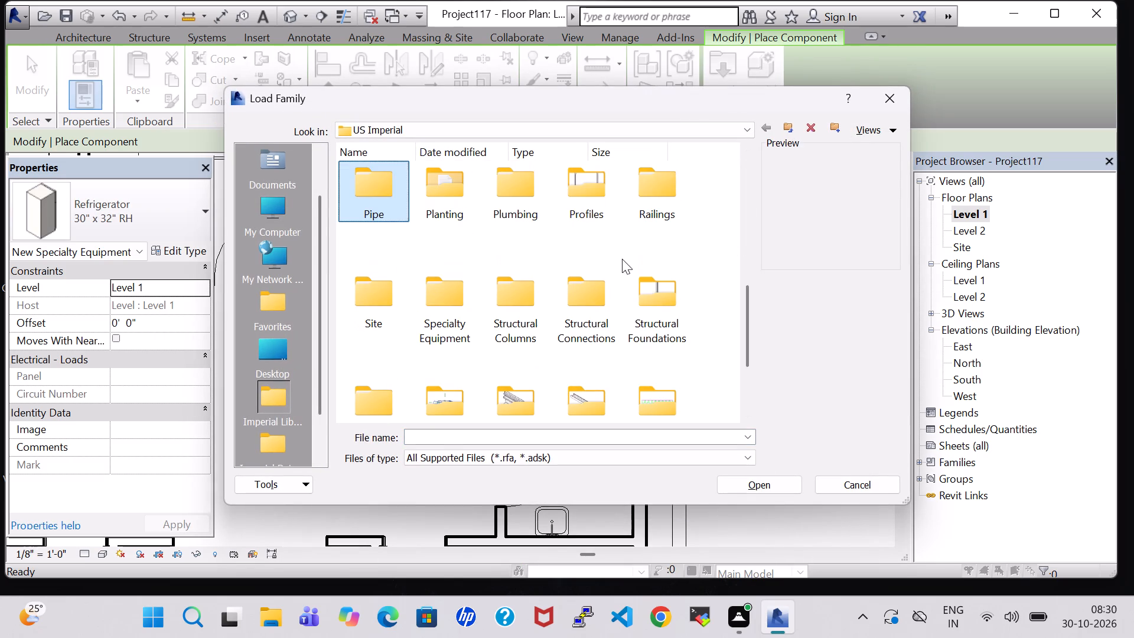
{"action": "double_click", "coordinate": [535, 213]}
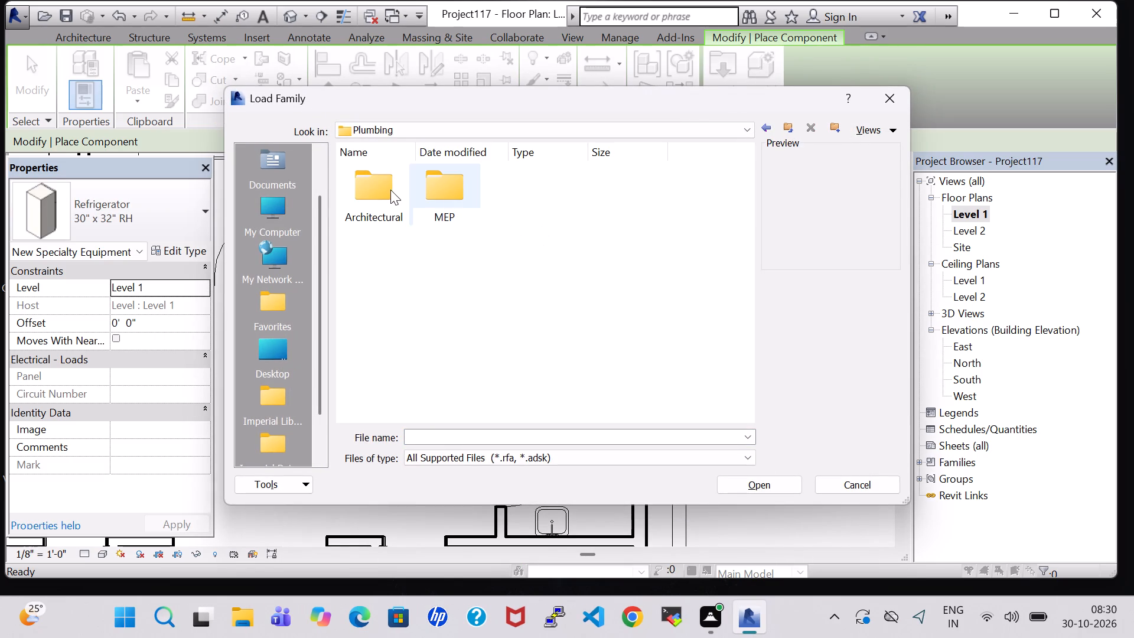
{"action": "double_click", "coordinate": [390, 190]}
{"action": "double_click", "coordinate": [462, 198]}
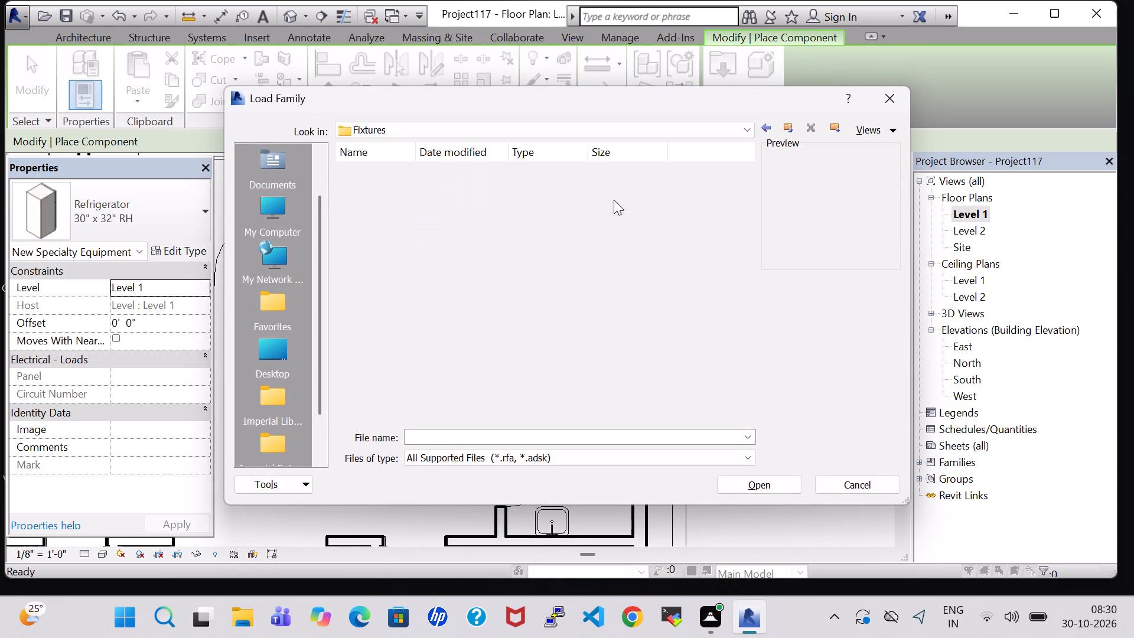
{"action": "double_click", "coordinate": [643, 201]}
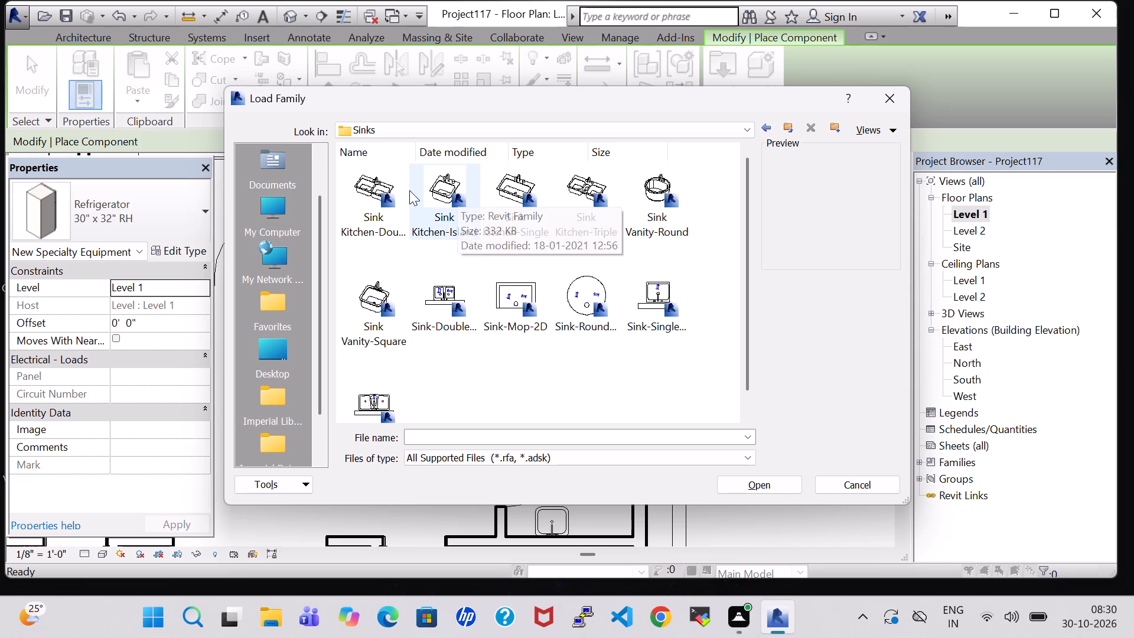
{"action": "left_click", "coordinate": [395, 190]}
{"action": "left_click", "coordinate": [775, 483]}
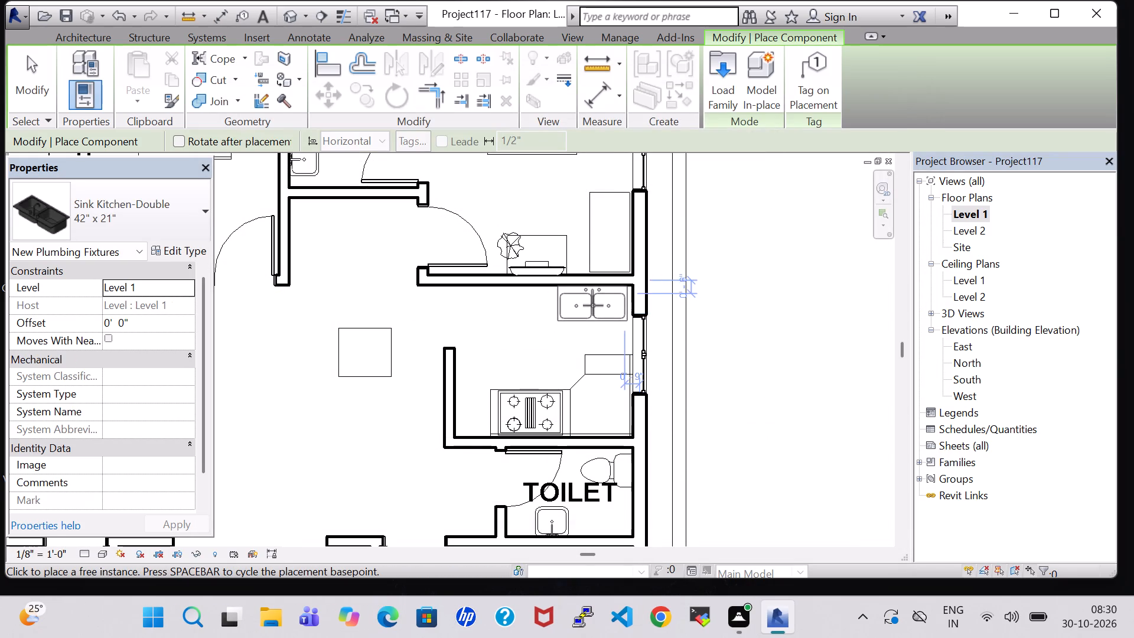
Place the 42" x 21" double kitchen sink against the partition opposite the cook top, in the corner with the exterior window wall.
{"action": "scroll", "coordinate": [593, 305], "scroll_direction": "up", "scroll_amount": 2}
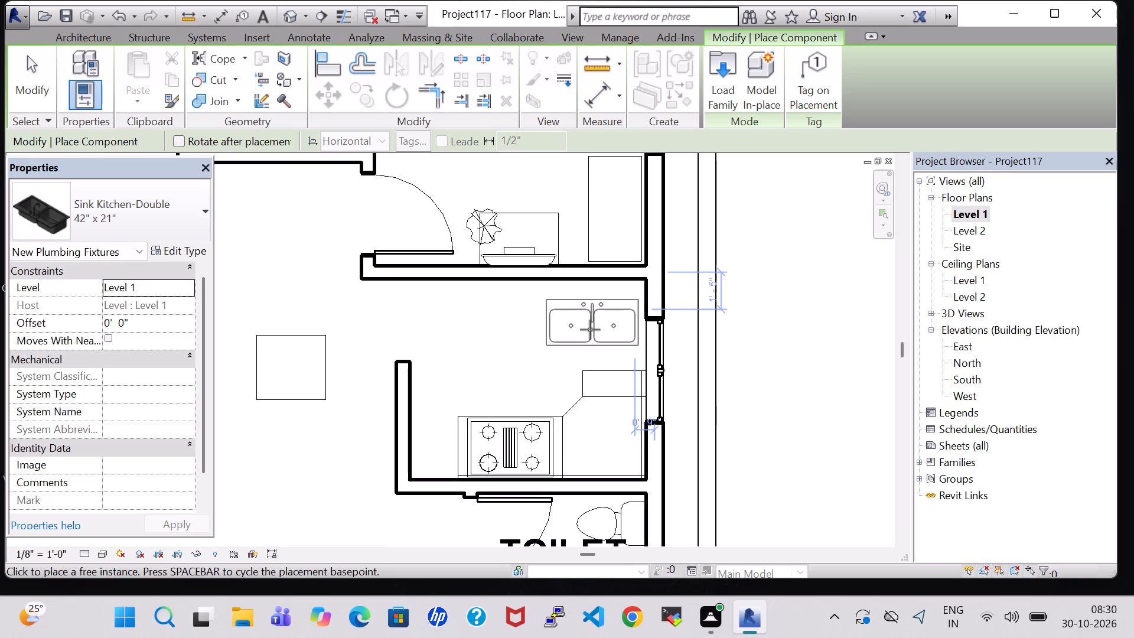
{"action": "key", "text": "space"}
{"action": "key", "text": "space"}
{"action": "key", "text": "space"}
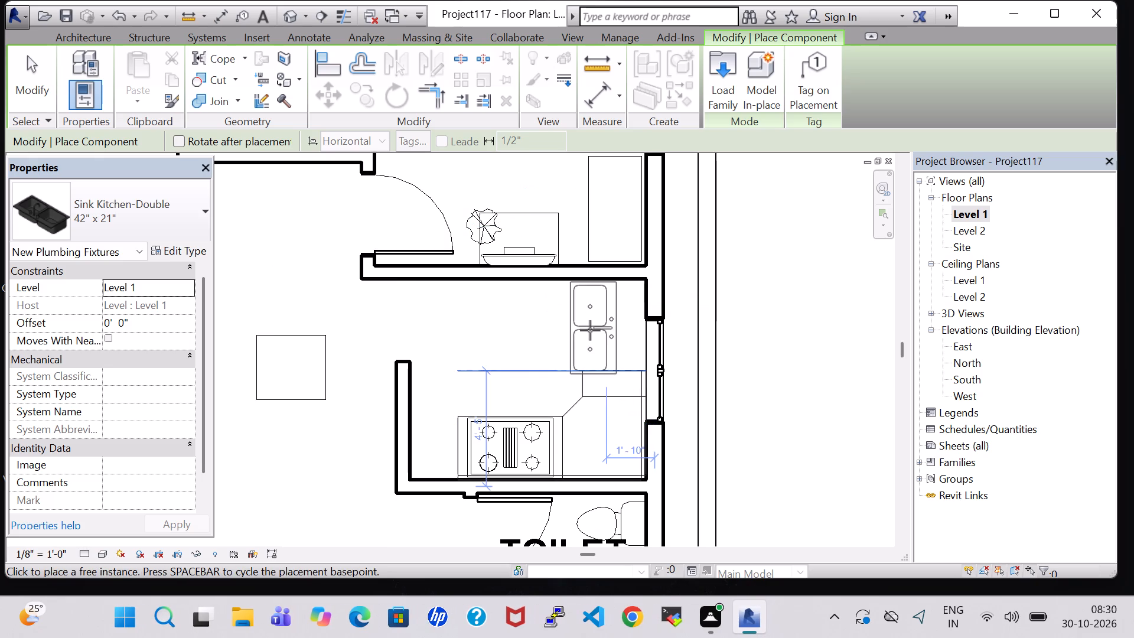
{"action": "key", "text": "space"}
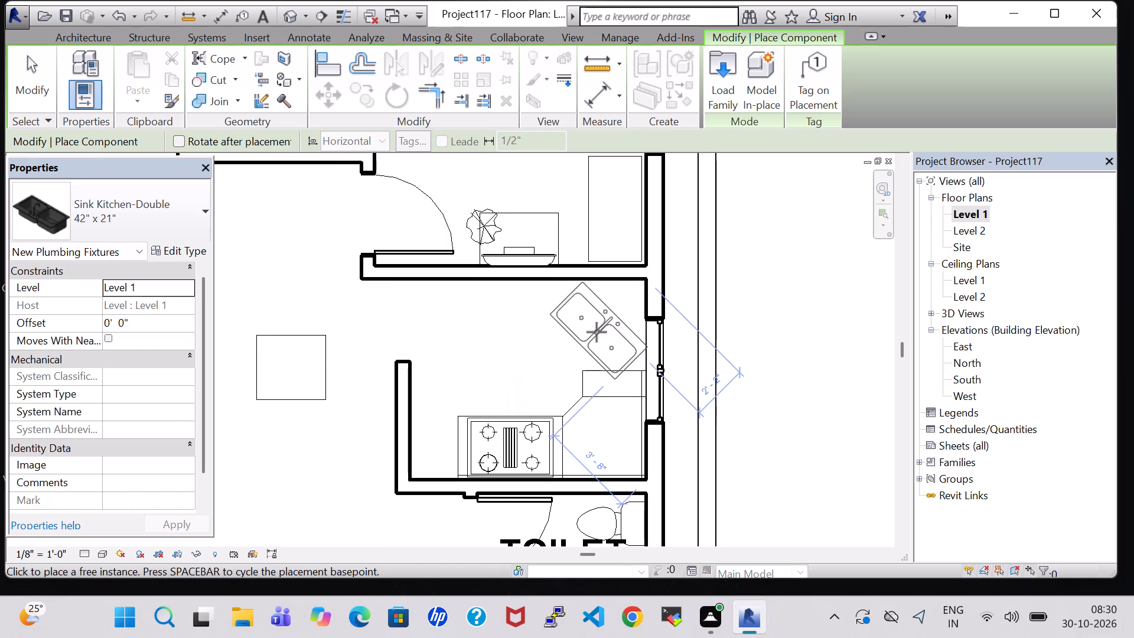
{"action": "key", "text": "space"}
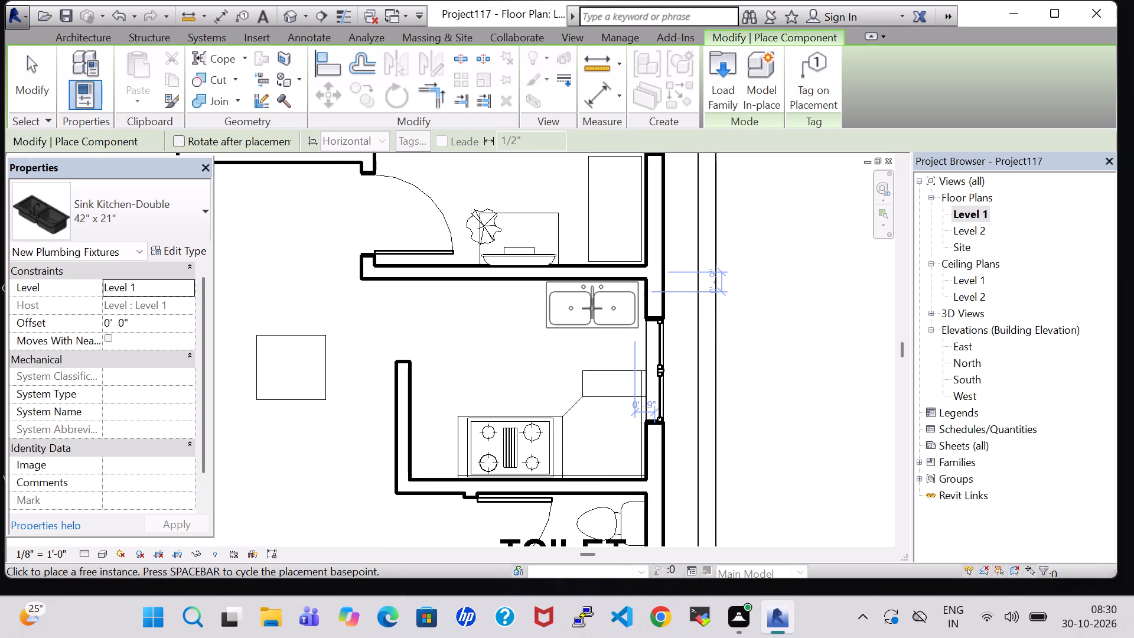
{"action": "scroll", "coordinate": [592, 308], "scroll_direction": "up", "scroll_amount": 4}
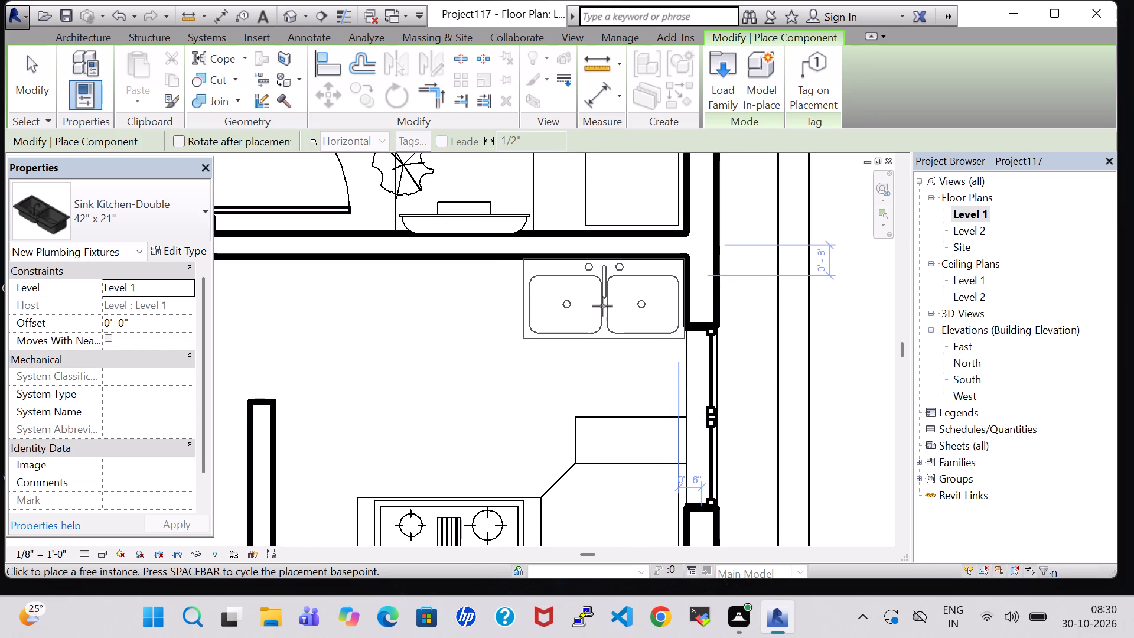
{"action": "left_click", "coordinate": [602, 306]}
{"action": "key", "text": "Escape"}
{"action": "key", "text": "Escape"}
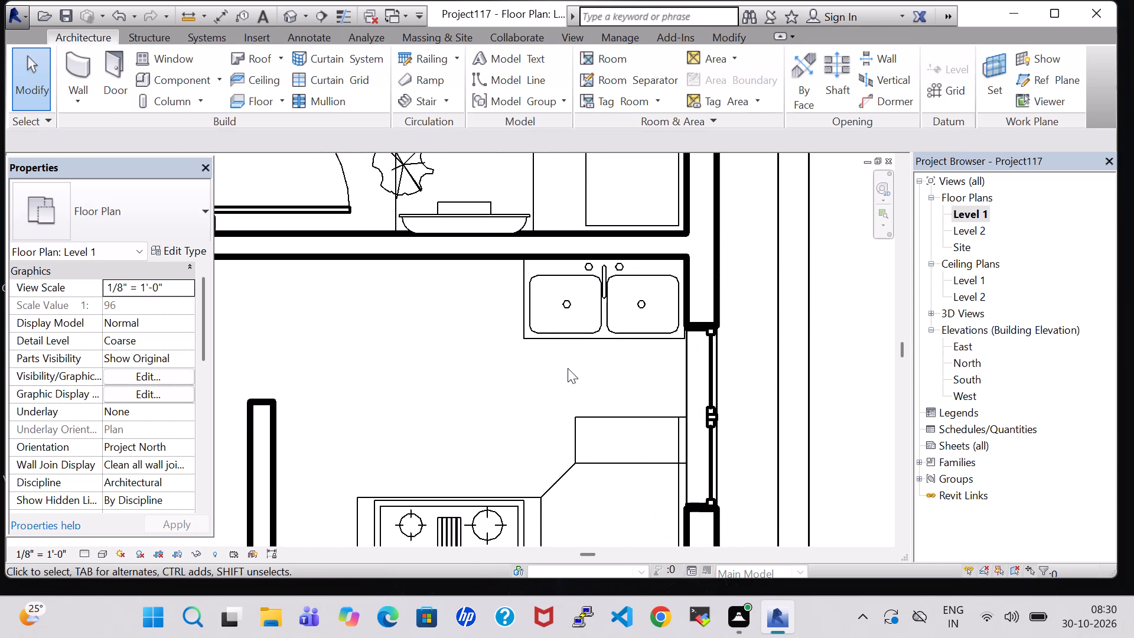
Examine the kitchen in the default 3D view, checking the sink's height and position against the counter, cook top and window.
{"action": "left_click", "coordinate": [284, 15]}
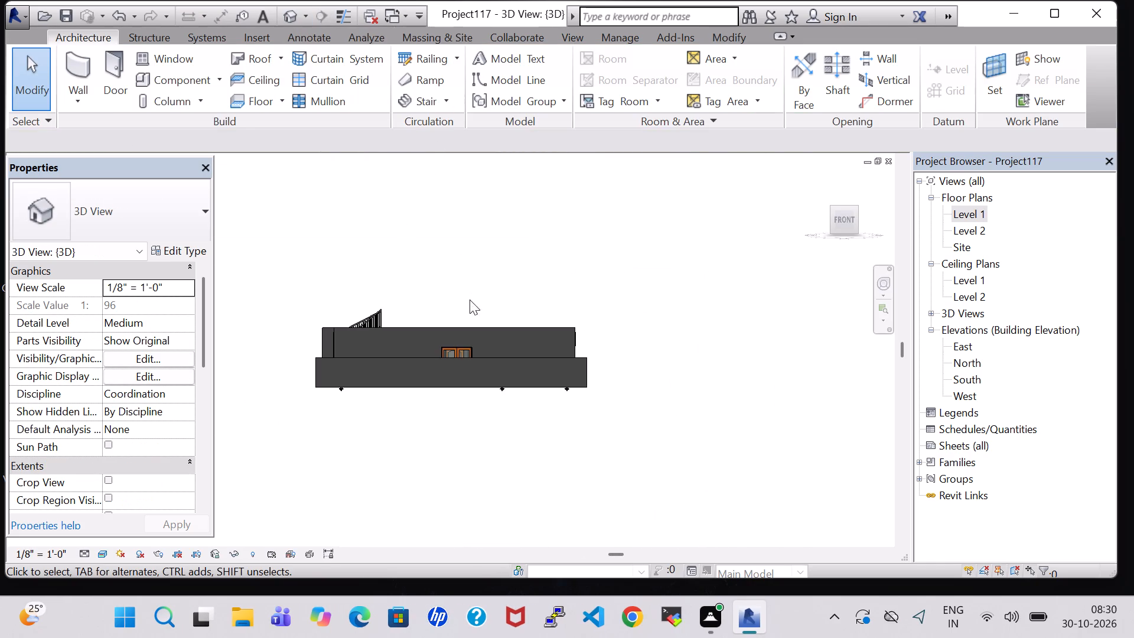
{"action": "scroll", "coordinate": [470, 306], "scroll_direction": "up", "scroll_amount": 1}
{"action": "middle_click_drag", "start_coordinate": [471, 318], "coordinate": [464, 446], "text": "shift"}
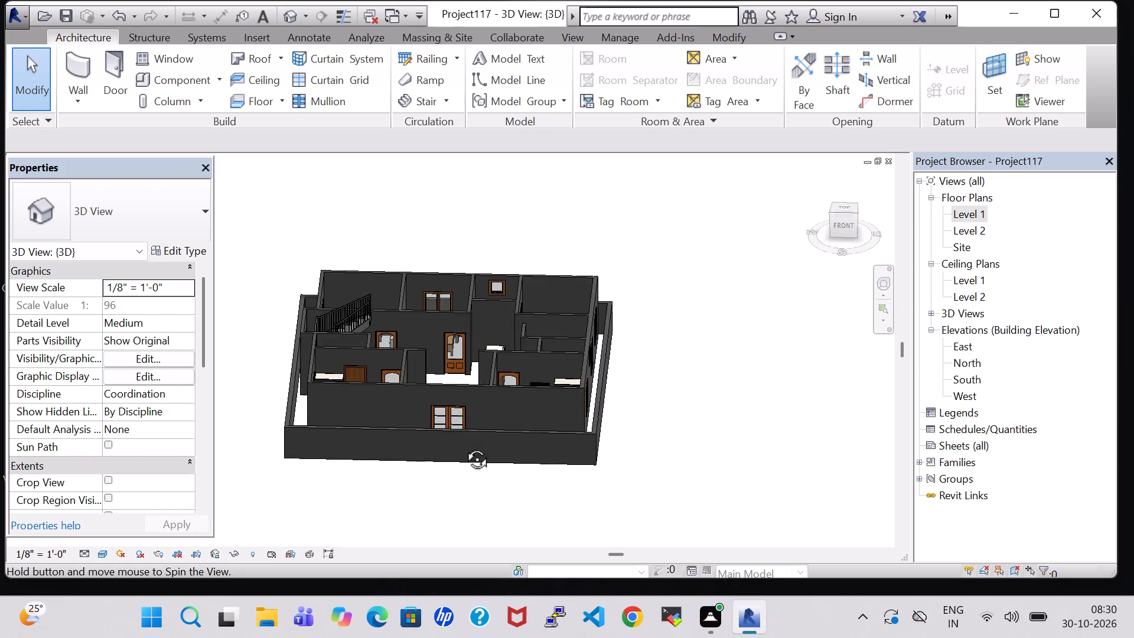
{"action": "scroll", "coordinate": [474, 410], "scroll_direction": "up", "scroll_amount": 4}
{"action": "scroll", "coordinate": [556, 338], "scroll_direction": "up", "scroll_amount": 1}
{"action": "middle_click_drag", "start_coordinate": [556, 338], "coordinate": [562, 496], "text": "shift"}
{"action": "scroll", "coordinate": [661, 343], "scroll_direction": "up", "scroll_amount": 5}
{"action": "middle_click_drag", "start_coordinate": [666, 245], "coordinate": [667, 213], "text": "shift"}
{"action": "scroll", "coordinate": [667, 213], "scroll_direction": "up", "scroll_amount": 6}
{"action": "middle_click_drag", "start_coordinate": [543, 198], "coordinate": [526, 362], "text": "shift"}
{"action": "middle_click_drag", "start_coordinate": [536, 344], "coordinate": [599, 333], "text": "shift"}
{"action": "middle_click_drag", "start_coordinate": [343, 279], "coordinate": [1058, 464]}
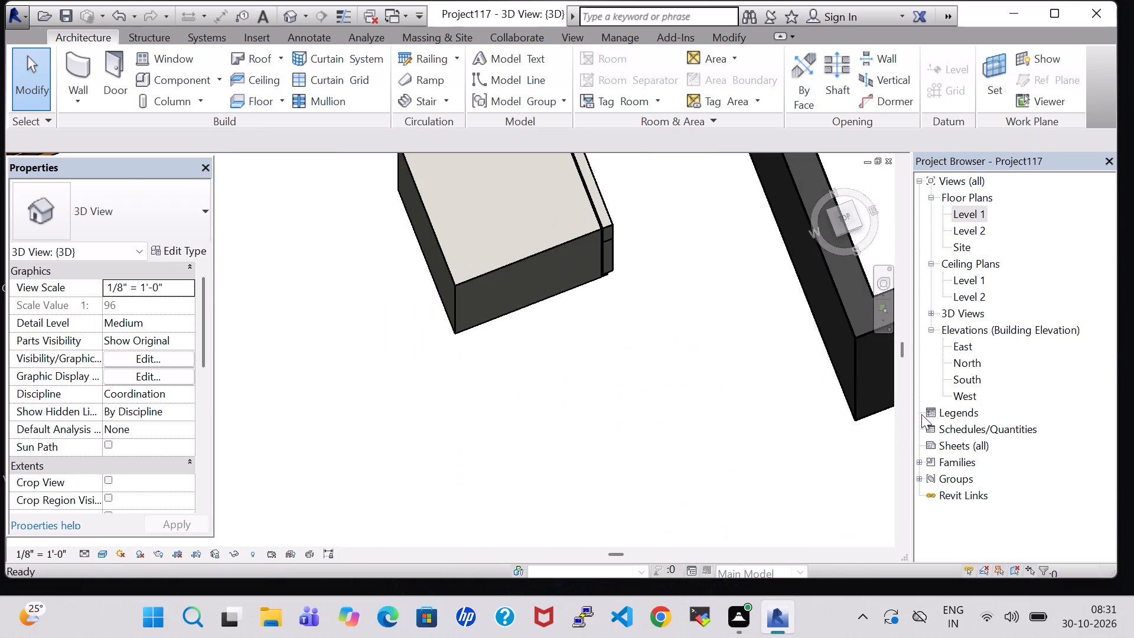
{"action": "middle_click_drag", "start_coordinate": [760, 304], "coordinate": [530, 546]}
{"action": "scroll", "coordinate": [670, 383], "scroll_direction": "up", "scroll_amount": 1}
{"action": "middle_click_drag", "start_coordinate": [670, 383], "coordinate": [776, 301], "text": "shift"}
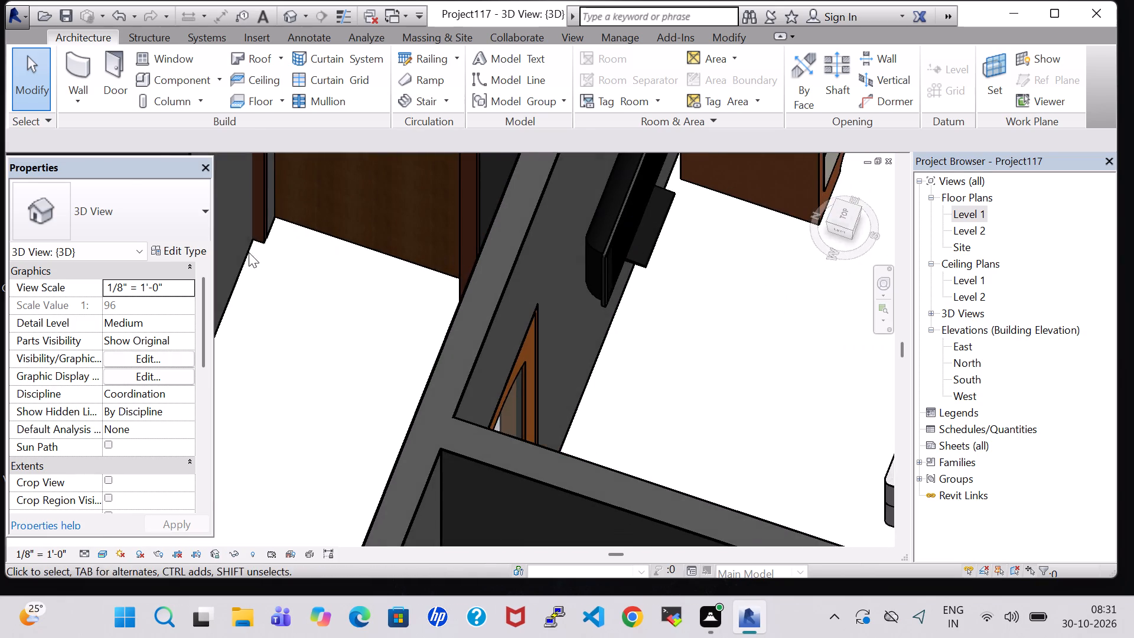
{"action": "middle_click_drag", "start_coordinate": [249, 252], "coordinate": [1001, 464]}
{"action": "middle_click_drag", "start_coordinate": [780, 199], "coordinate": [713, 568]}
{"action": "scroll", "coordinate": [751, 417], "scroll_direction": "up", "scroll_amount": 1}
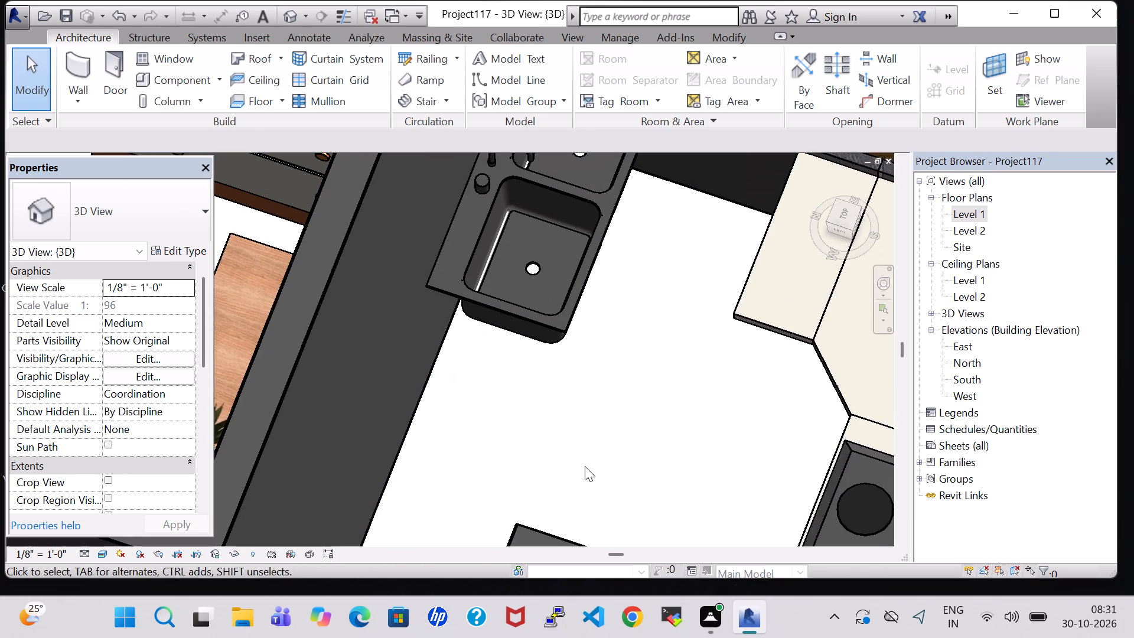
{"action": "middle_click_drag", "start_coordinate": [571, 435], "coordinate": [572, 350], "text": "shift"}
{"action": "middle_click_drag", "start_coordinate": [664, 482], "coordinate": [627, 441], "text": "shift"}
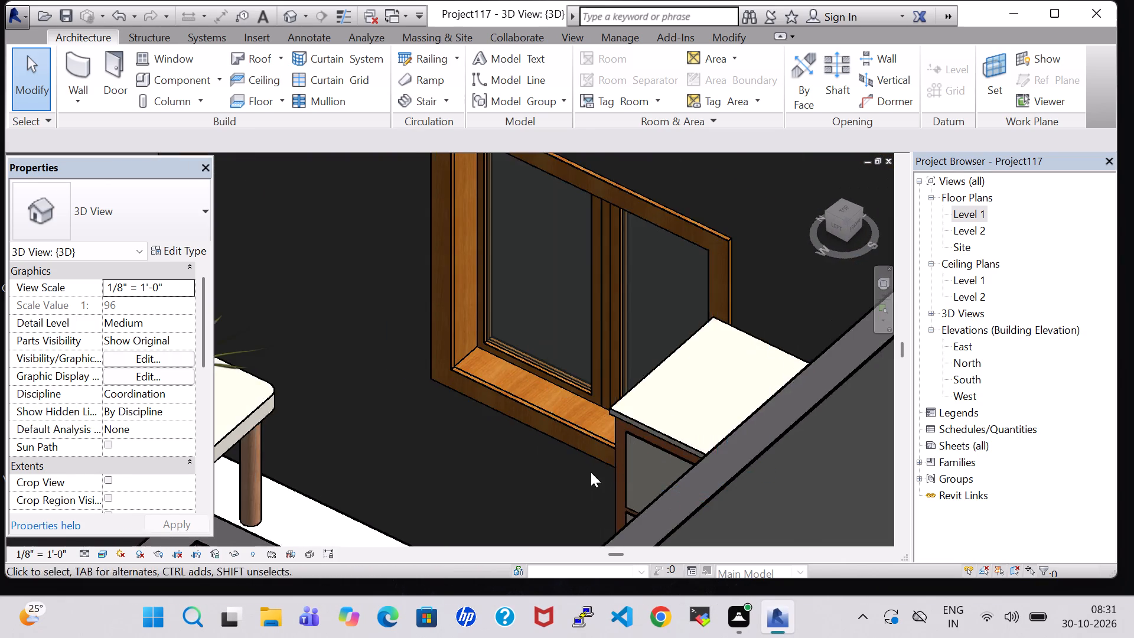
{"action": "middle_click_drag", "start_coordinate": [591, 472], "coordinate": [597, 322]}
{"action": "middle_click_drag", "start_coordinate": [728, 516], "coordinate": [736, 279]}
{"action": "middle_click_drag", "start_coordinate": [762, 412], "coordinate": [640, 304]}
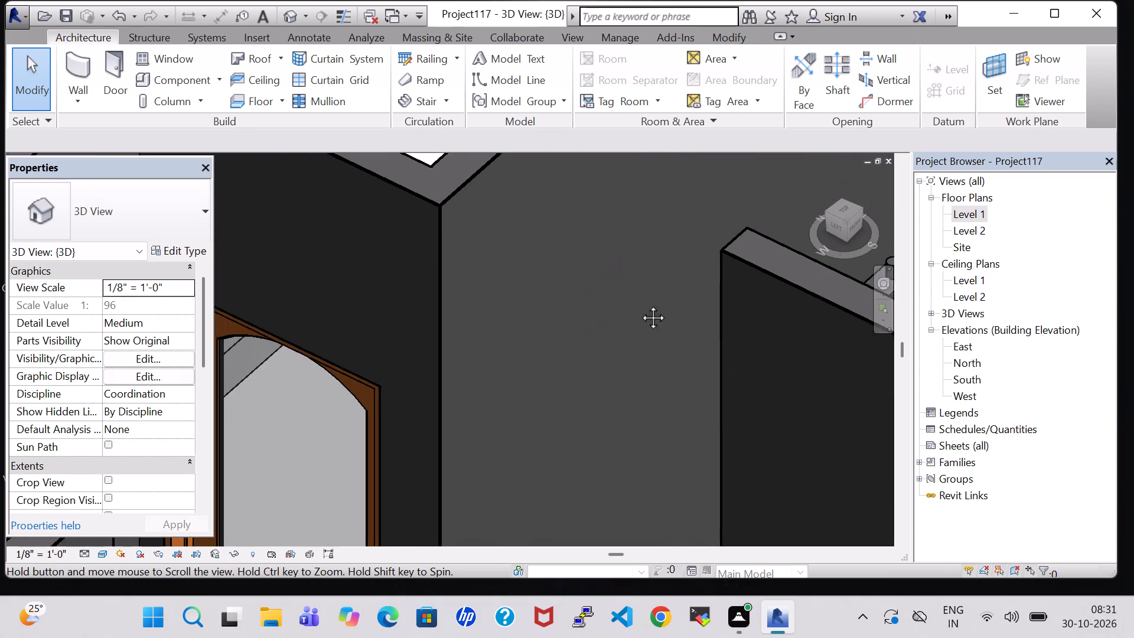
{"action": "middle_click_drag", "start_coordinate": [640, 304], "coordinate": [643, 305]}
{"action": "middle_click_drag", "start_coordinate": [863, 333], "coordinate": [489, 365]}
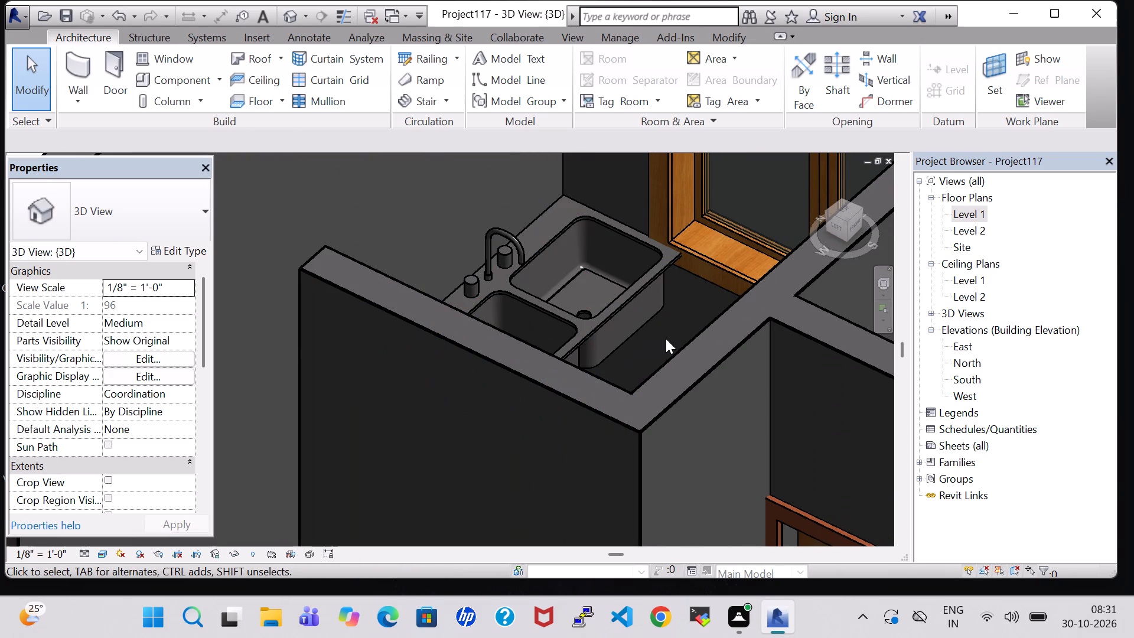
{"action": "middle_click_drag", "start_coordinate": [666, 338], "coordinate": [709, 352], "text": "shift"}
{"action": "middle_click_drag", "start_coordinate": [369, 228], "coordinate": [485, 308]}
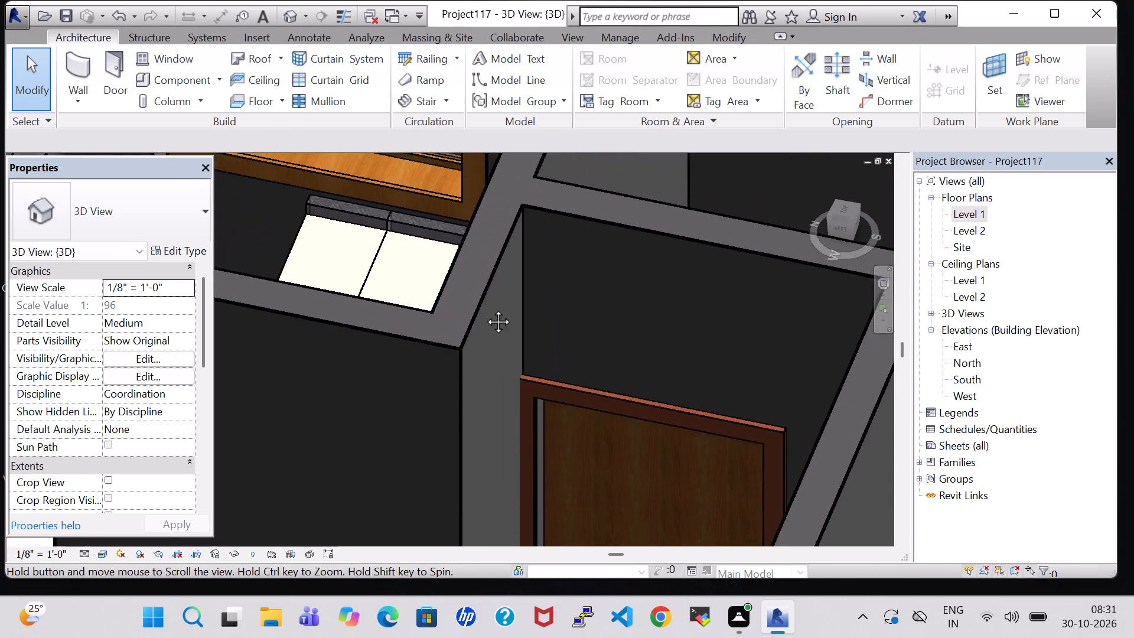
{"action": "middle_click_drag", "start_coordinate": [485, 308], "coordinate": [575, 521]}
{"action": "middle_click_drag", "start_coordinate": [341, 494], "coordinate": [423, 494]}
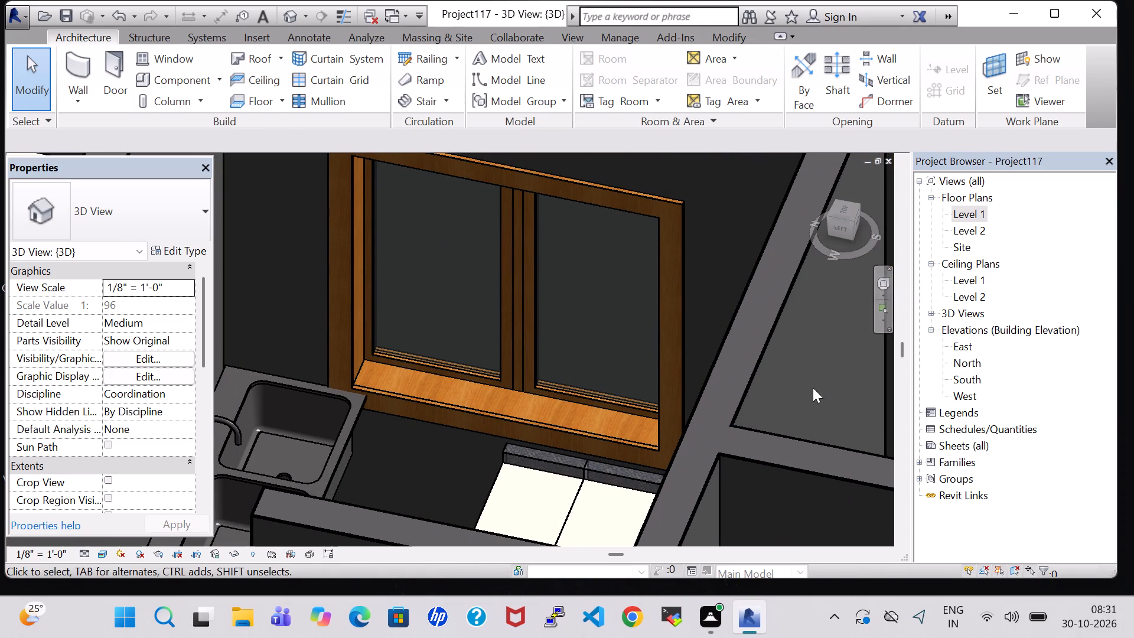
Return to the Level 1 floor plan and load the Microwave family from the Domestic folder of the Specialty Equipment library.
{"action": "double_click", "coordinate": [976, 219]}
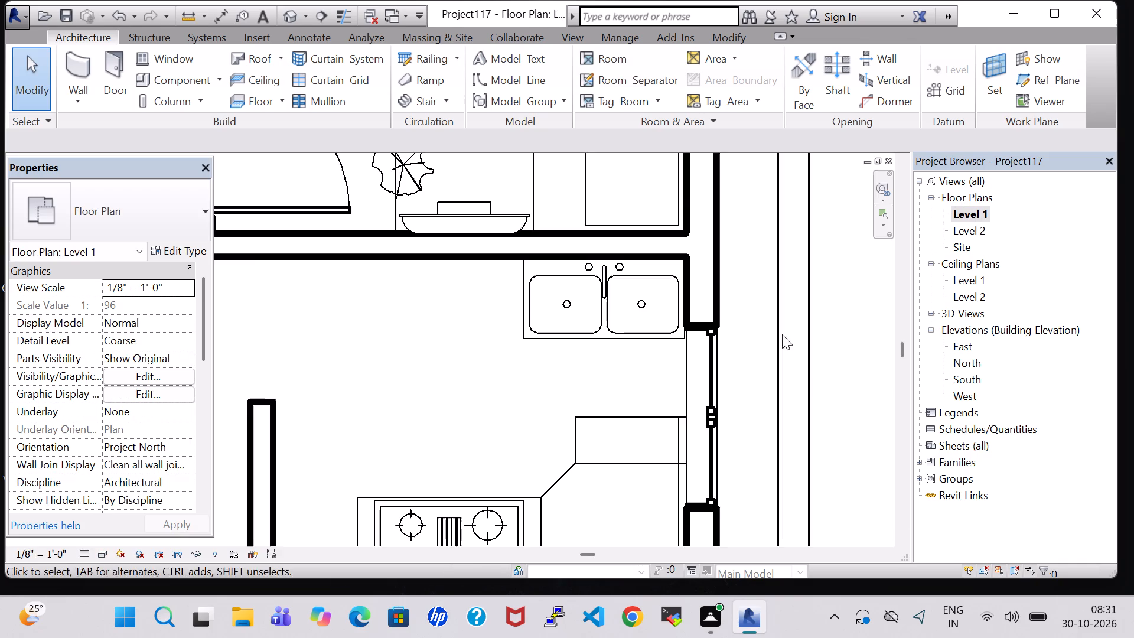
{"action": "scroll", "coordinate": [714, 367], "scroll_direction": "down", "scroll_amount": 2}
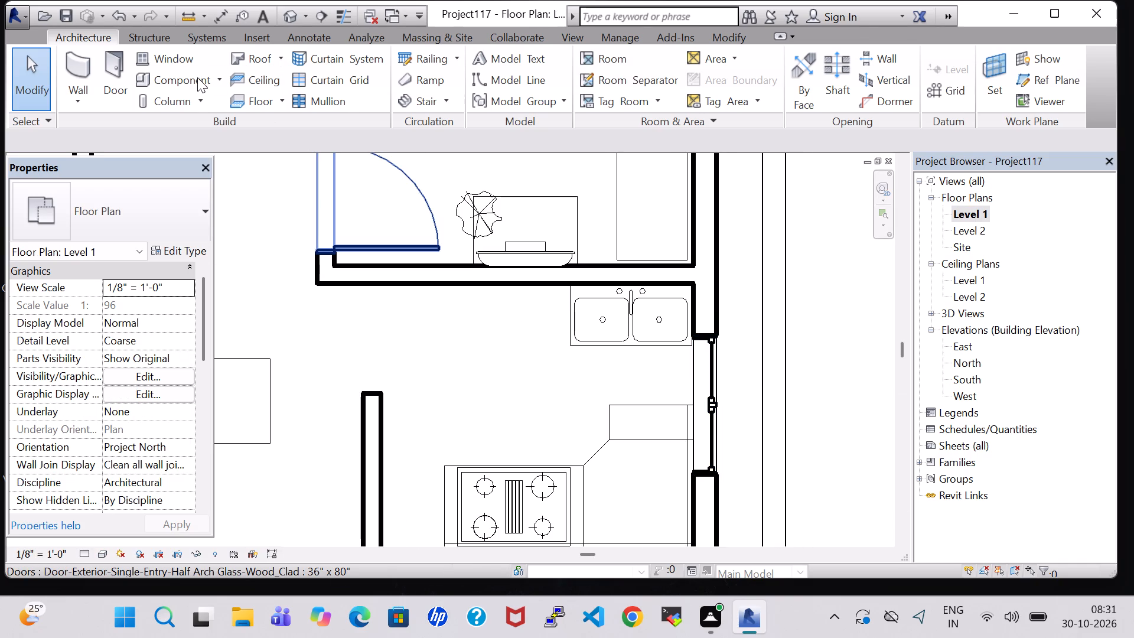
{"action": "left_click", "coordinate": [197, 77]}
{"action": "left_click", "coordinate": [727, 80]}
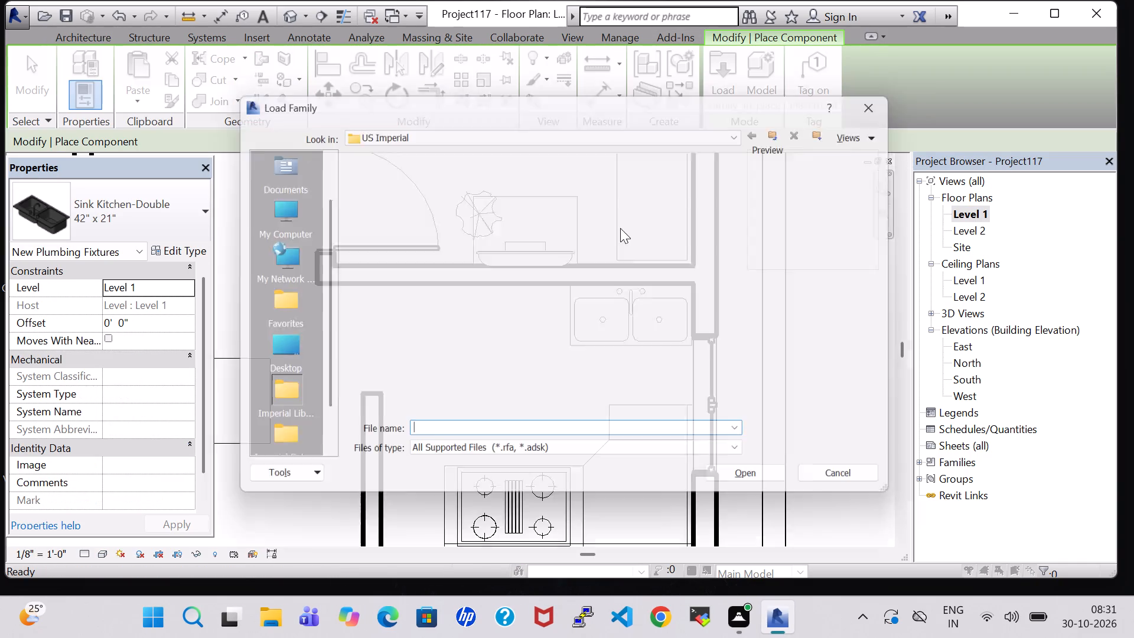
{"action": "left_click", "coordinate": [568, 392]}
{"action": "key", "text": "s"}
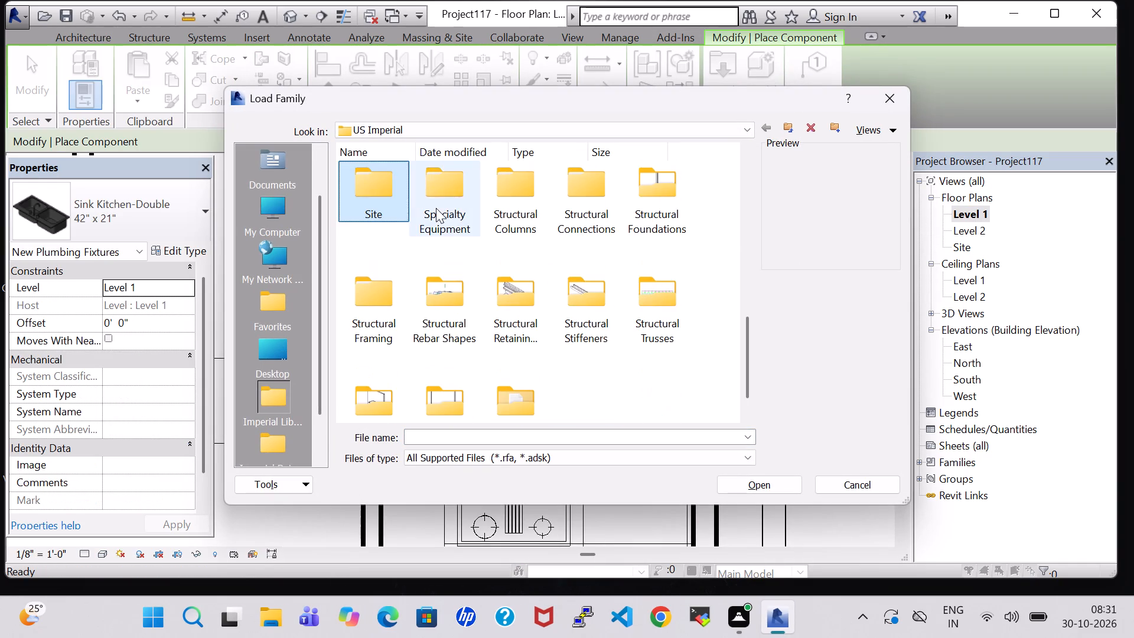
{"action": "double_click", "coordinate": [436, 208]}
{"action": "double_click", "coordinate": [426, 193]}
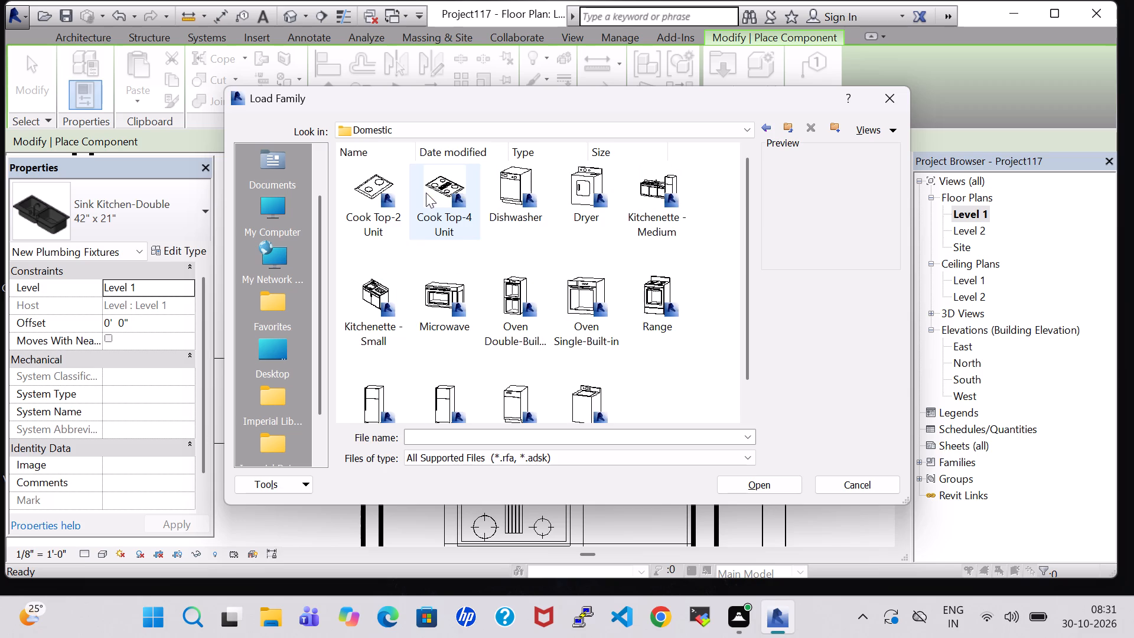
{"action": "left_click", "coordinate": [454, 301]}
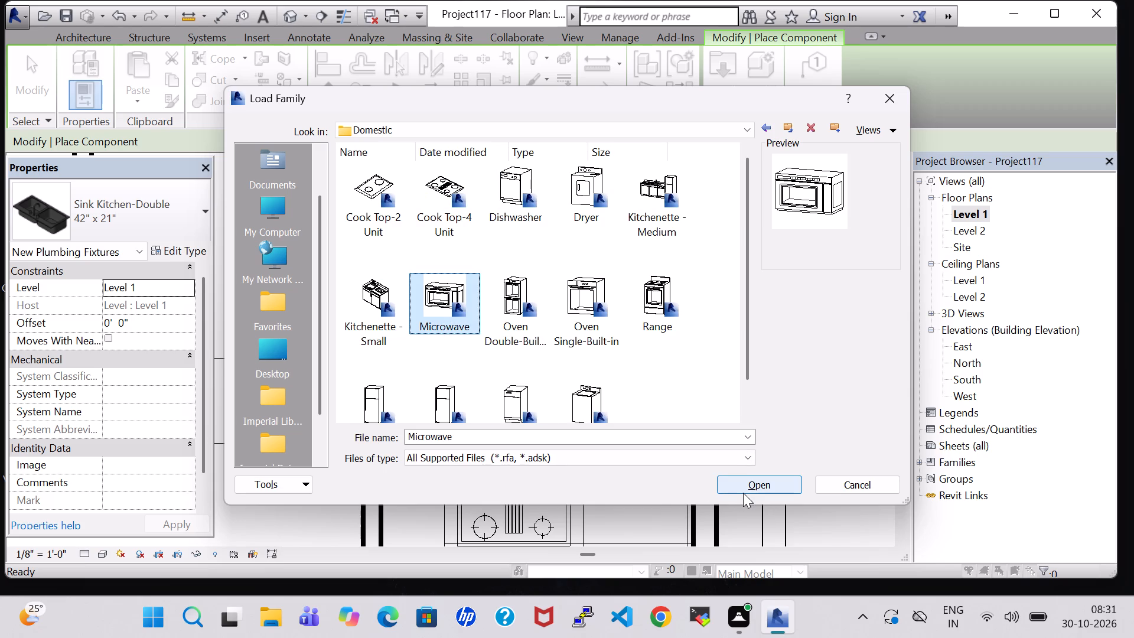
{"action": "left_click", "coordinate": [743, 493]}
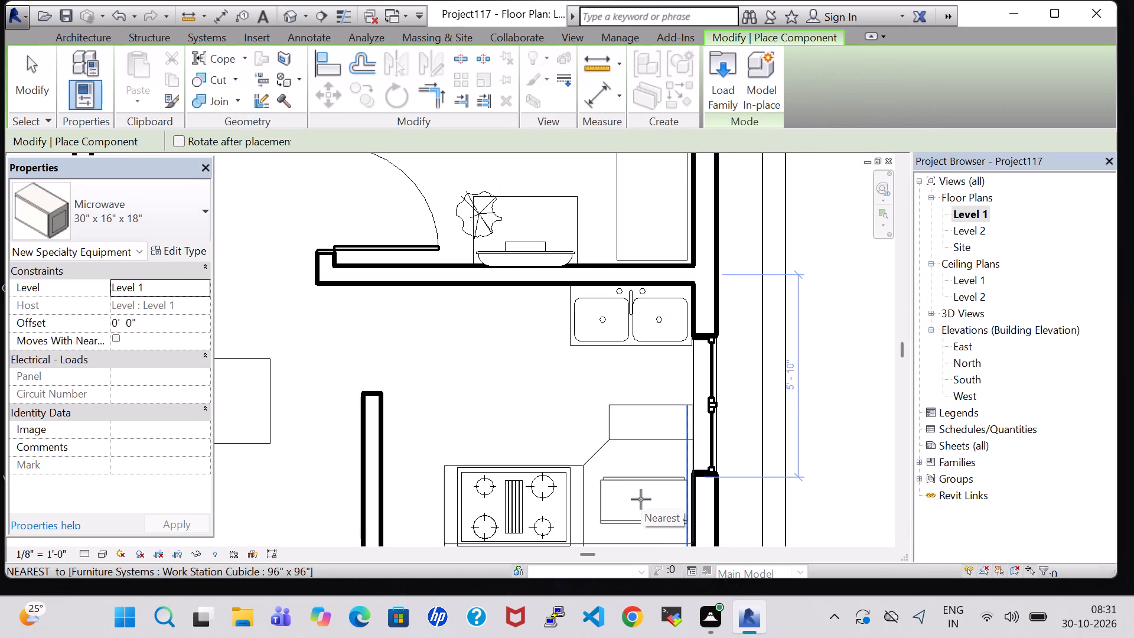
Place the 30" x 16" x 18" microwave on the corner counter by the window, rotated to face into the kitchen, and check it in 3D.
{"action": "key", "text": "space"}
{"action": "key", "text": "space"}
{"action": "key", "text": "space"}
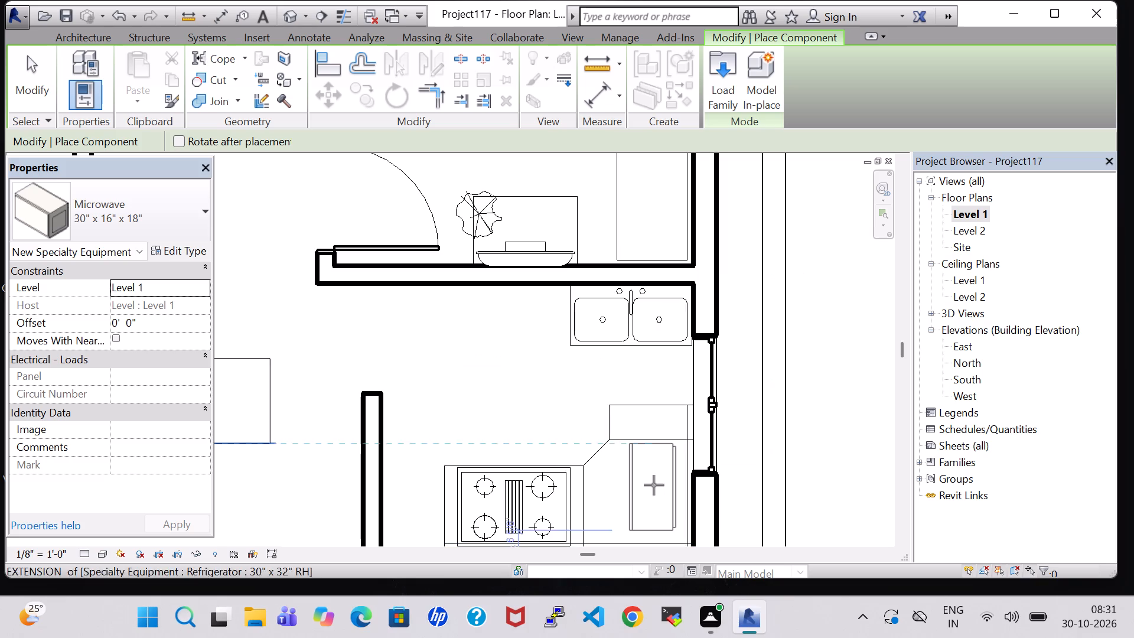
{"action": "left_click", "coordinate": [656, 464]}
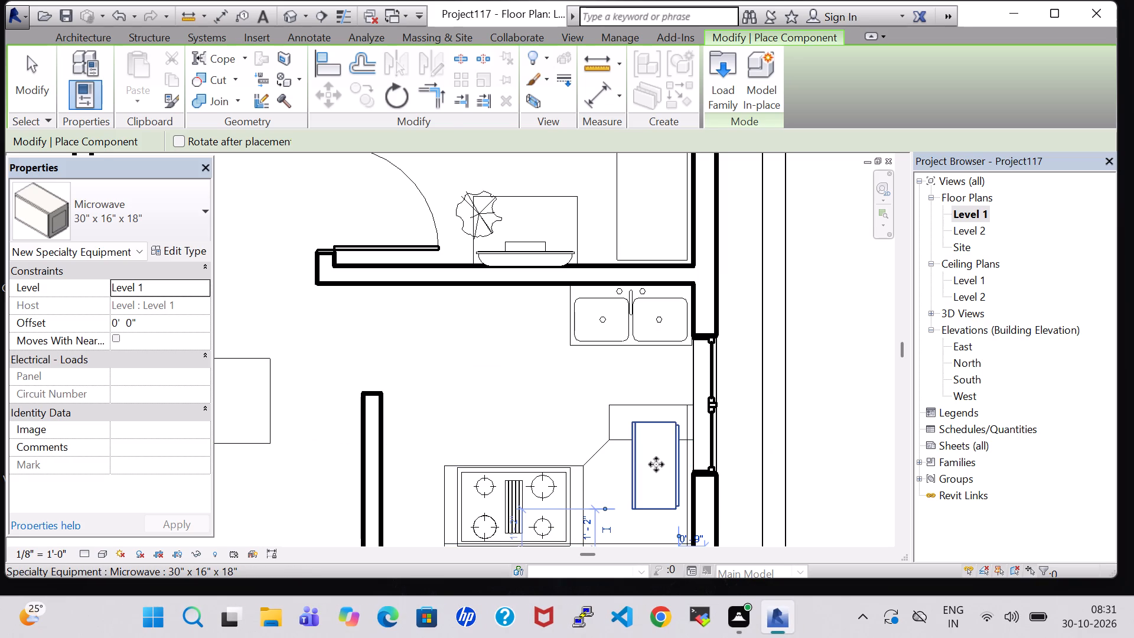
{"action": "key", "text": "Escape"}
{"action": "key", "text": "Escape"}
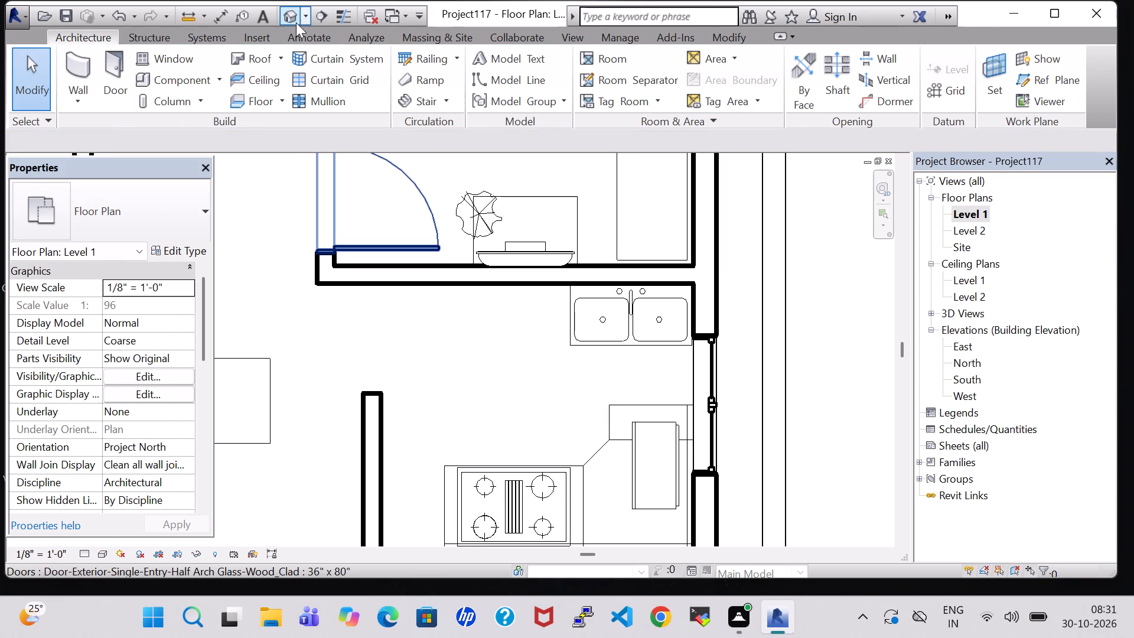
{"action": "left_click", "coordinate": [296, 22]}
{"action": "scroll", "coordinate": [642, 338], "scroll_direction": "down", "scroll_amount": 5}
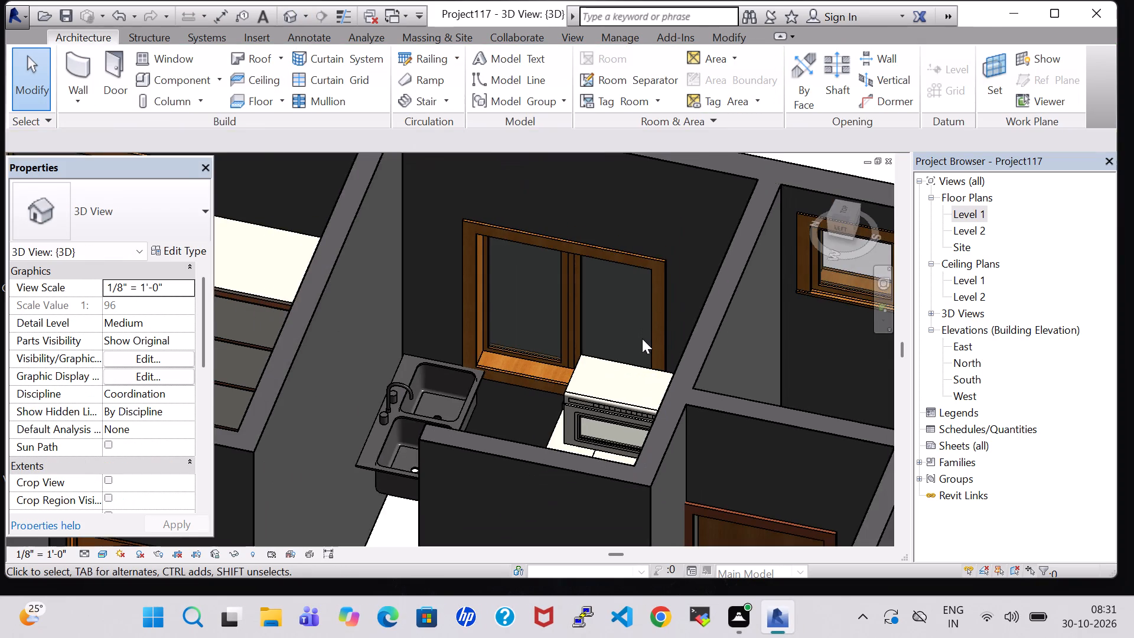
{"action": "middle_click_drag", "start_coordinate": [587, 343], "coordinate": [603, 444]}
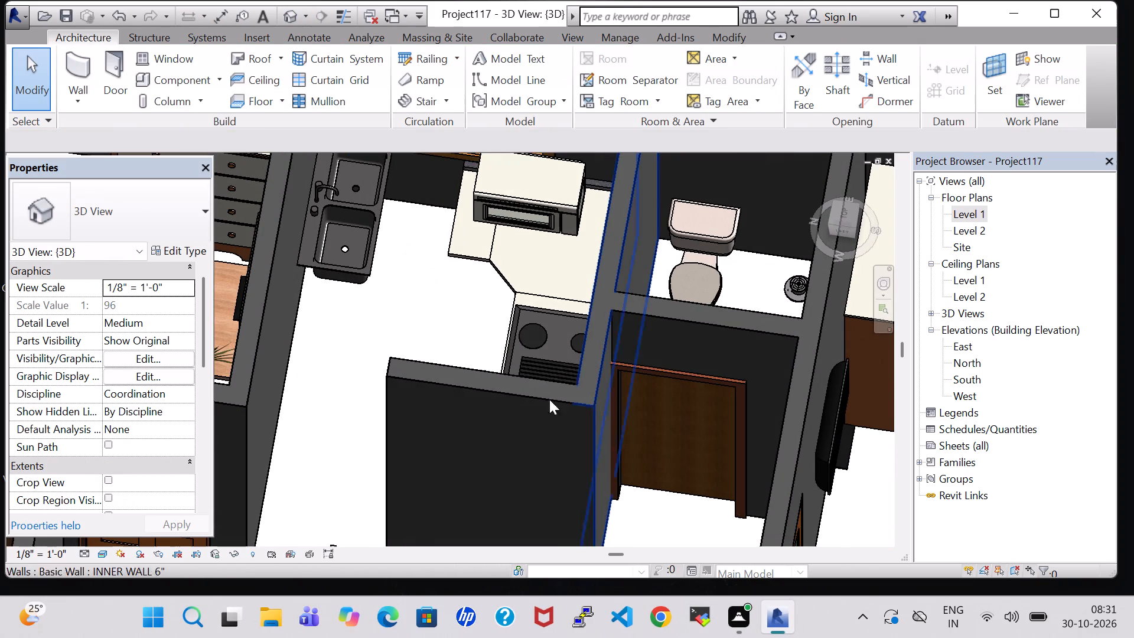
{"action": "middle_click_drag", "start_coordinate": [485, 276], "coordinate": [535, 294], "text": "shift"}
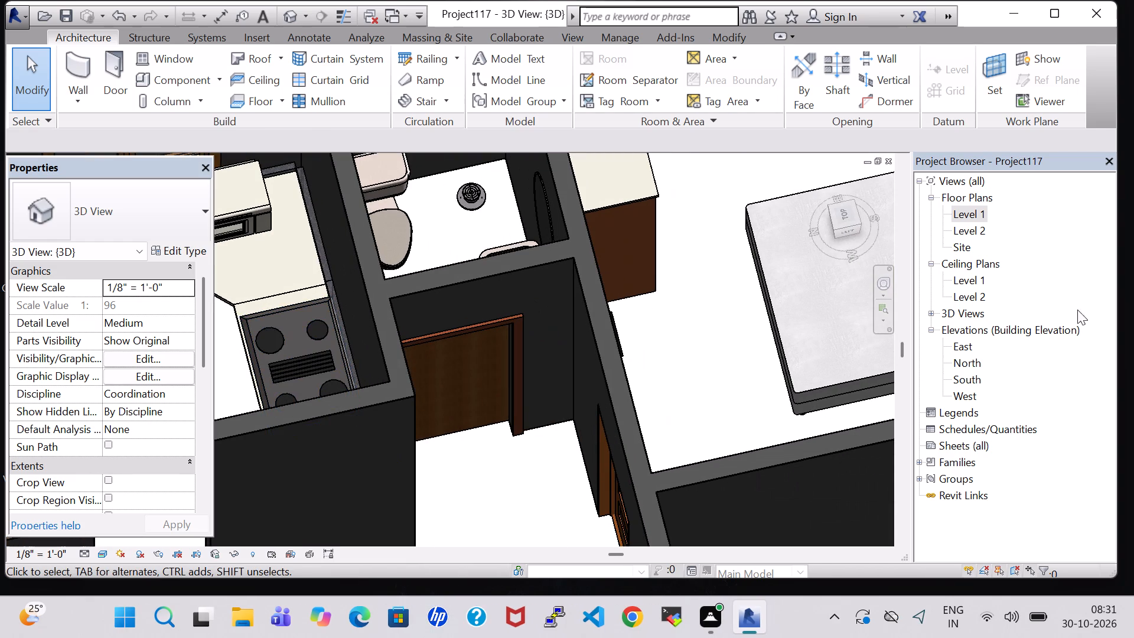
In the Level 1 plan, move the 30" x 32" refrigerator from the hall into the kitchen, beside the cook top and the short end wall.
{"action": "double_click", "coordinate": [970, 219]}
{"action": "scroll", "coordinate": [642, 376], "scroll_direction": "down", "scroll_amount": 2}
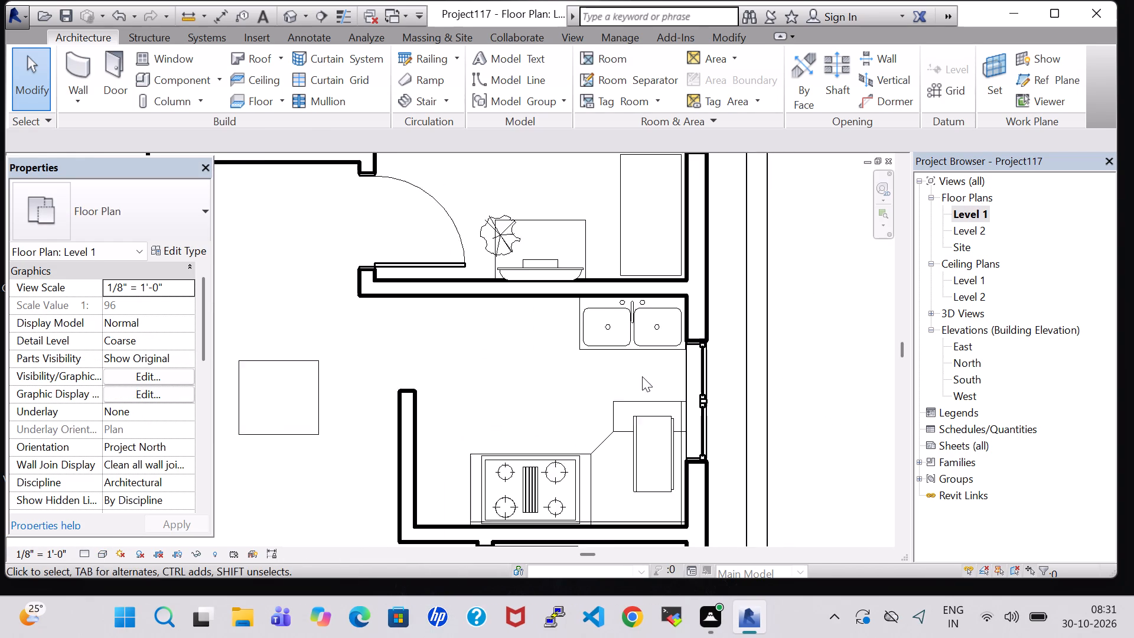
{"action": "scroll", "coordinate": [642, 376], "scroll_direction": "down", "scroll_amount": 1}
{"action": "left_click_drag", "start_coordinate": [374, 385], "coordinate": [496, 367]}
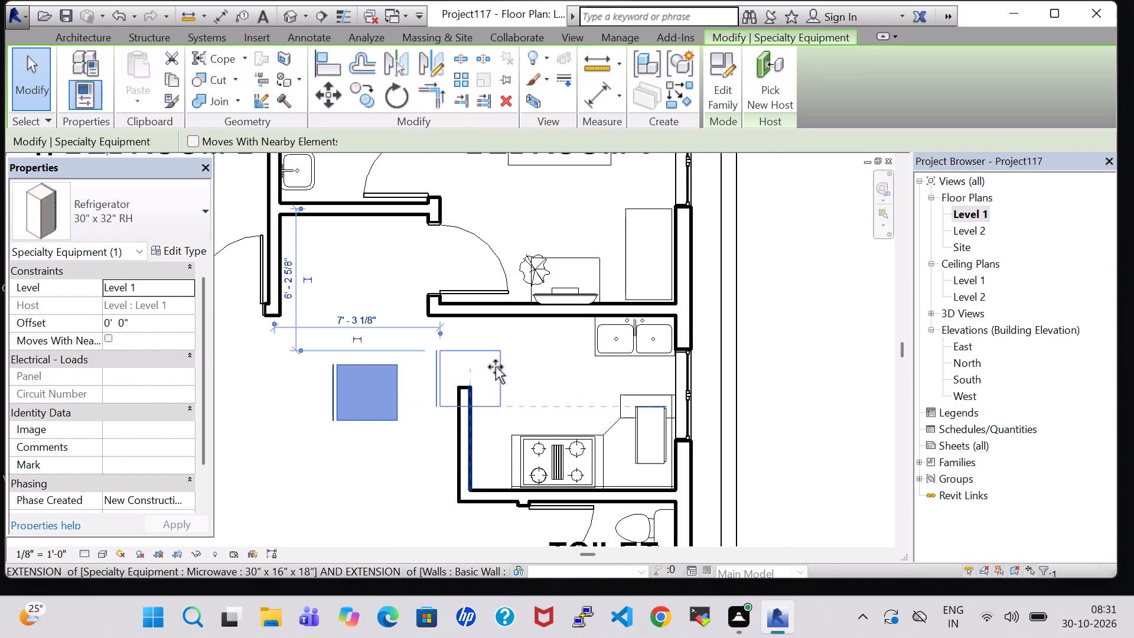
{"action": "left_click_drag", "start_coordinate": [496, 367], "coordinate": [511, 392]}
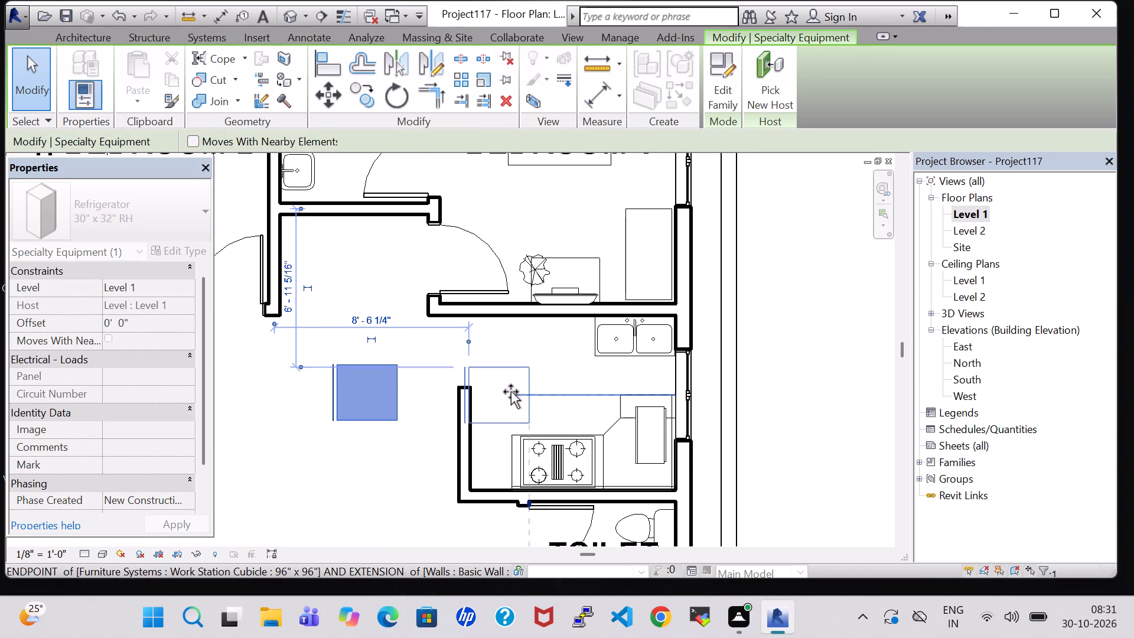
{"action": "left_click_drag", "start_coordinate": [511, 392], "coordinate": [516, 395]}
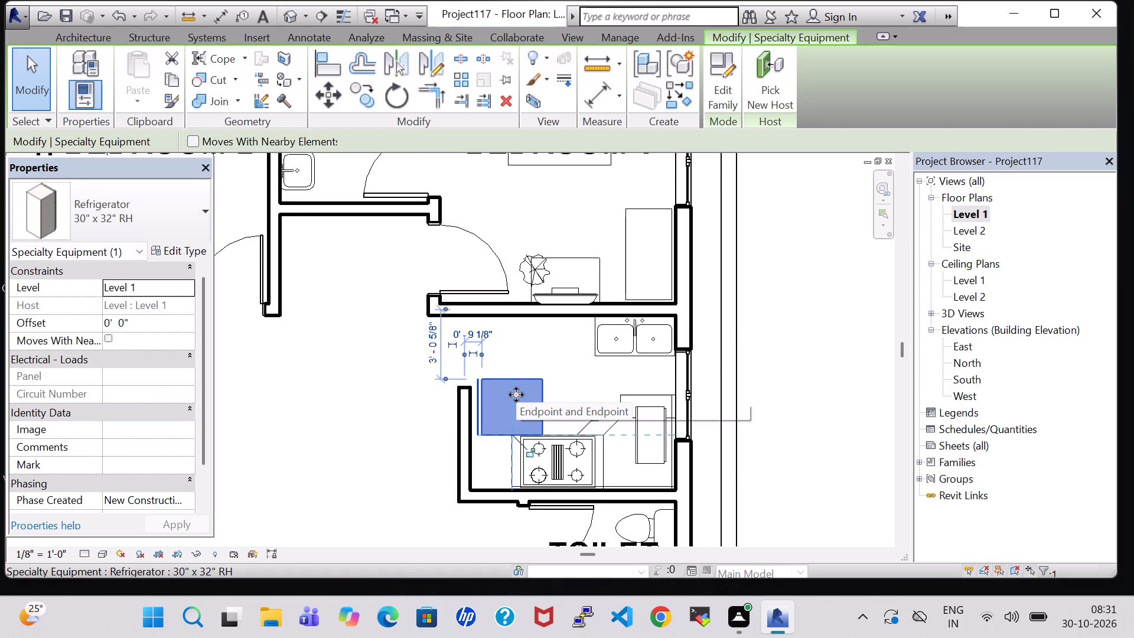
{"action": "key", "text": "Escape"}
{"action": "key", "text": "Escape"}
{"action": "left_click", "coordinate": [511, 376]}
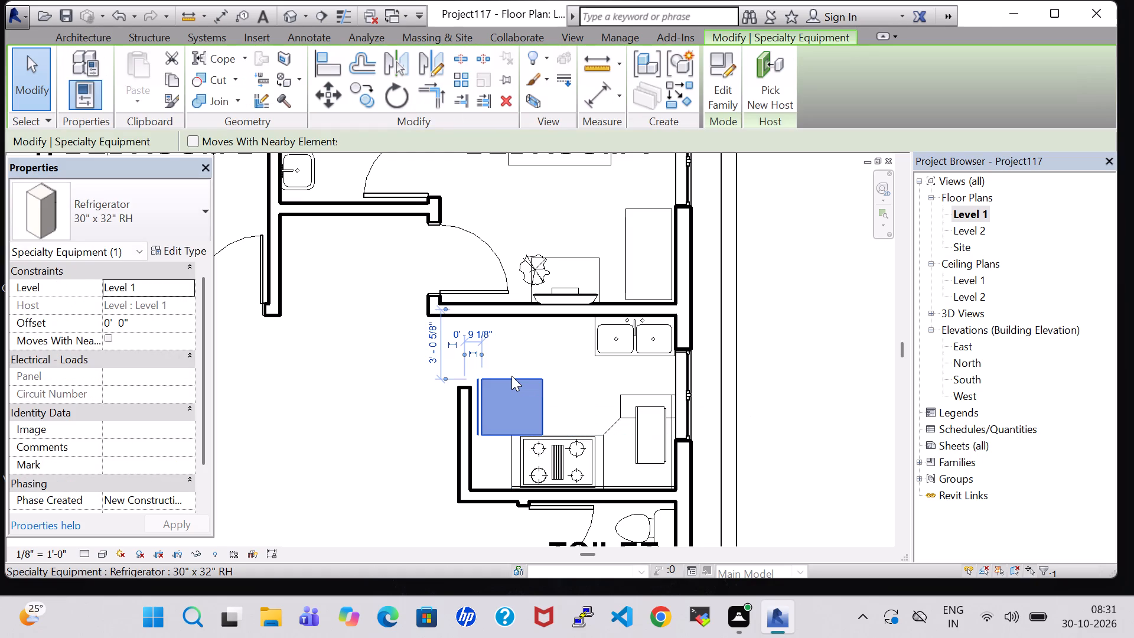
{"action": "key", "text": "Left"}
{"action": "left_click", "coordinate": [526, 358]}
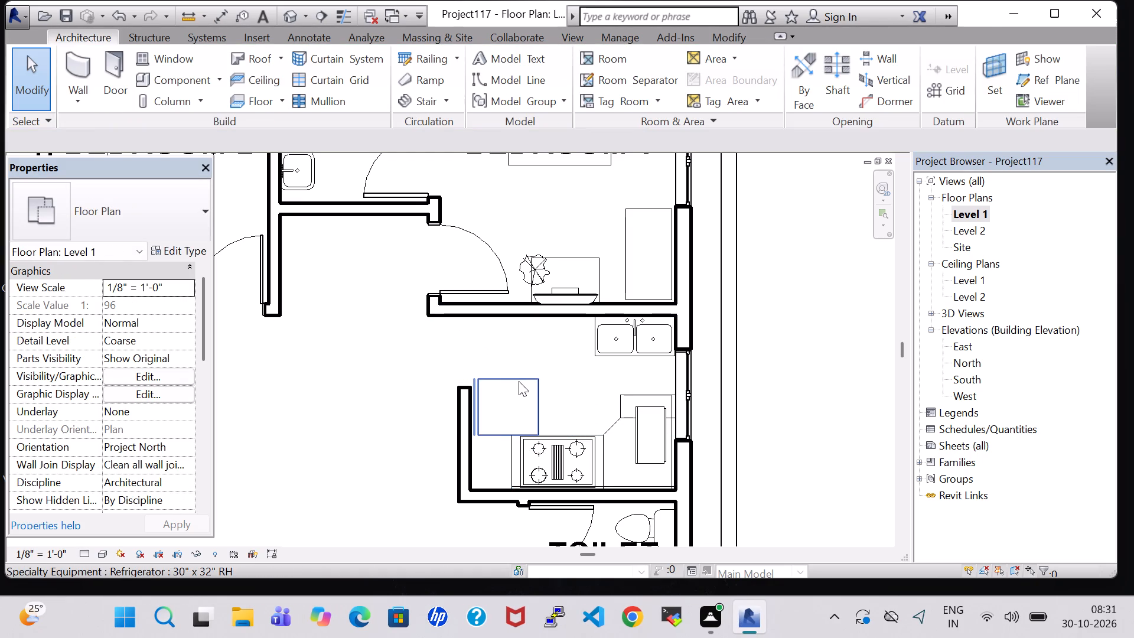
{"action": "key", "text": "Escape"}
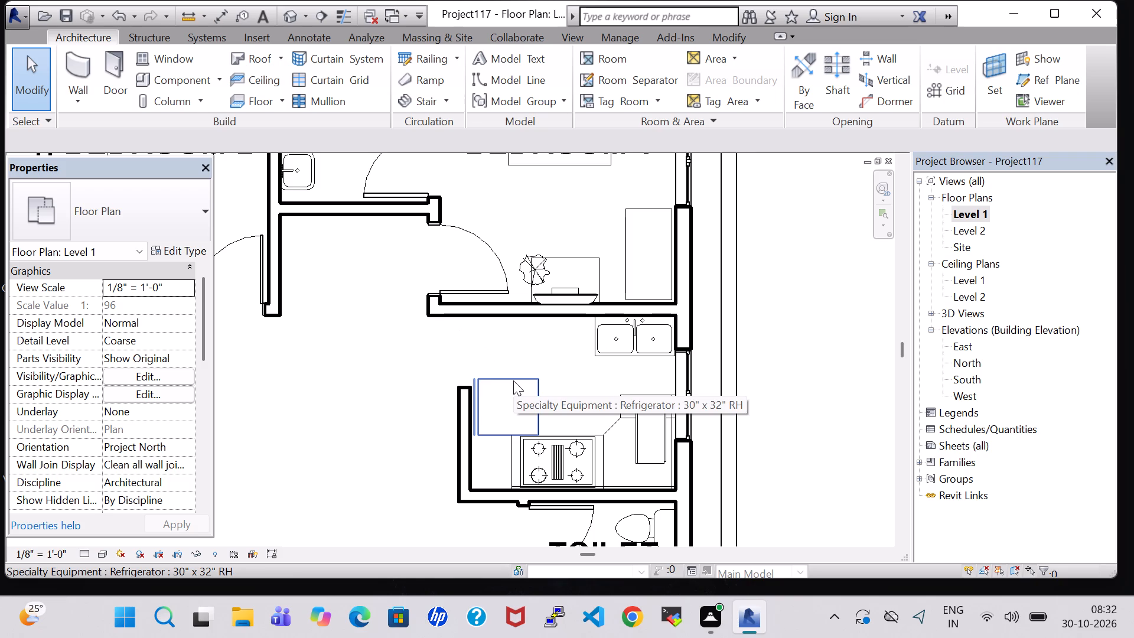
Move the refrigerator to the partition beside the double sink, rotated to face the cook top.
{"action": "left_click_drag", "start_coordinate": [513, 380], "coordinate": [562, 341]}
{"action": "key", "text": "Escape"}
{"action": "left_click", "coordinate": [558, 366]}
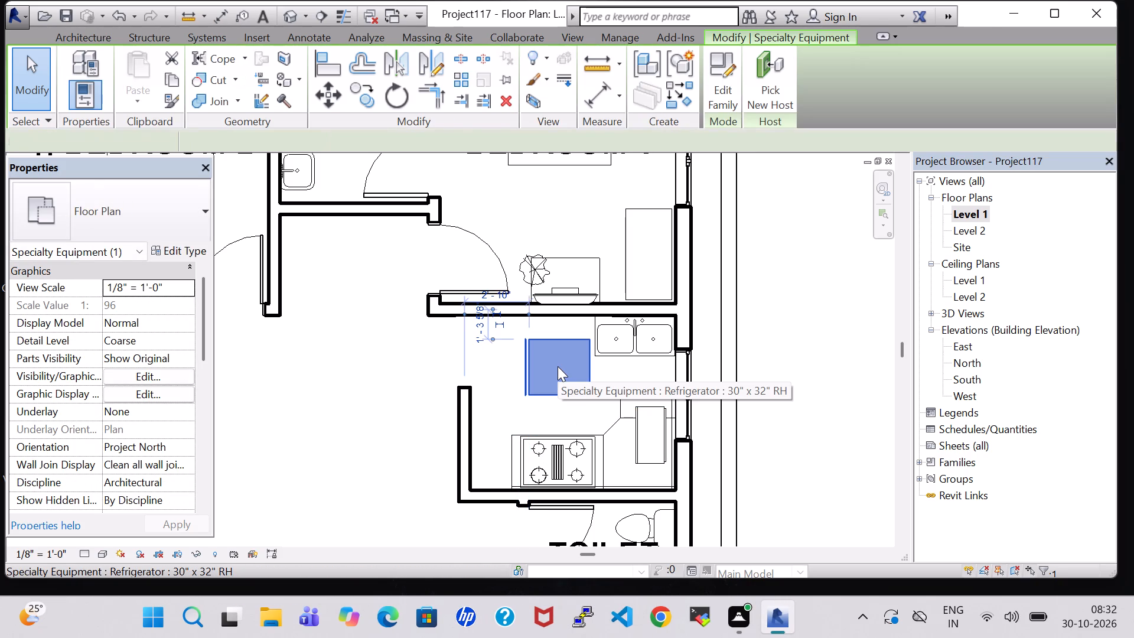
{"action": "key", "text": "space"}
{"action": "key", "text": "space"}
{"action": "key", "text": "space"}
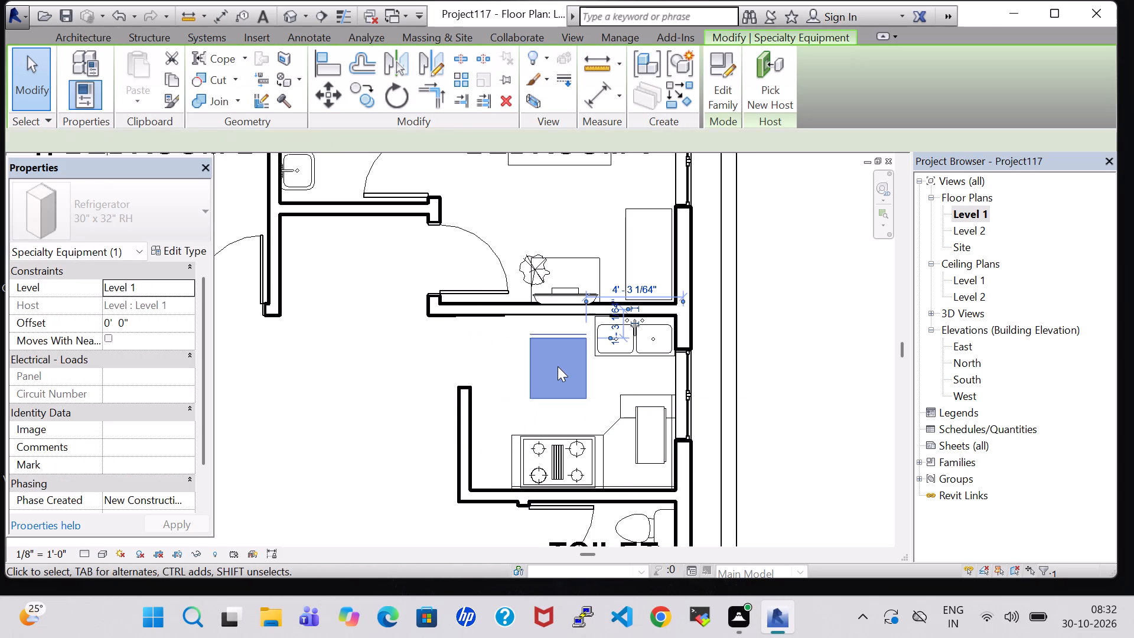
{"action": "key", "text": "Left"}
{"action": "key", "text": "Left"}
{"action": "key", "text": "Left"}
{"action": "key", "text": "Left"}
{"action": "key", "text": "Left"}
{"action": "key", "text": "Left"}
{"action": "key", "text": "Left"}
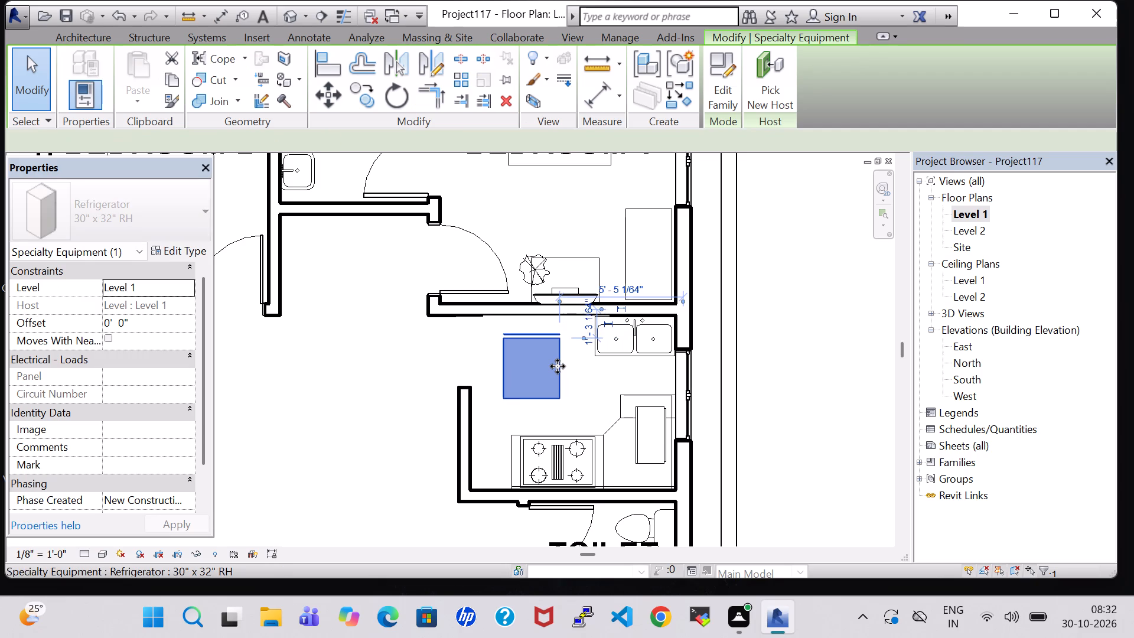
{"action": "key", "text": "Up"}
{"action": "key", "text": "Up"}
{"action": "key", "text": "Up"}
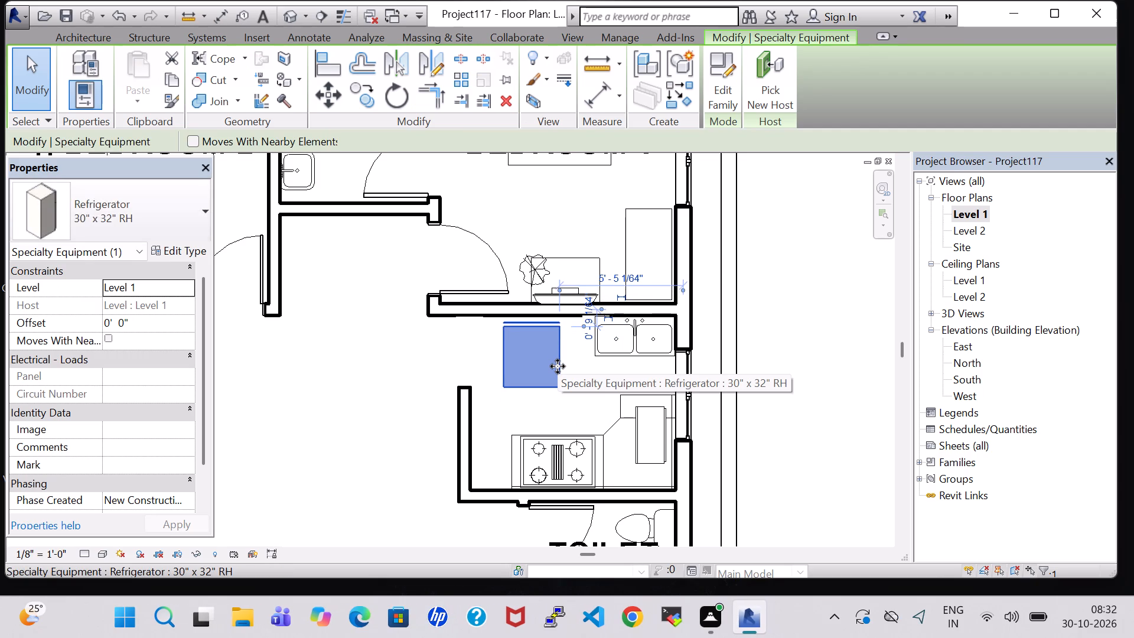
{"action": "key", "text": "Up"}
{"action": "left_click", "coordinate": [361, 364]}
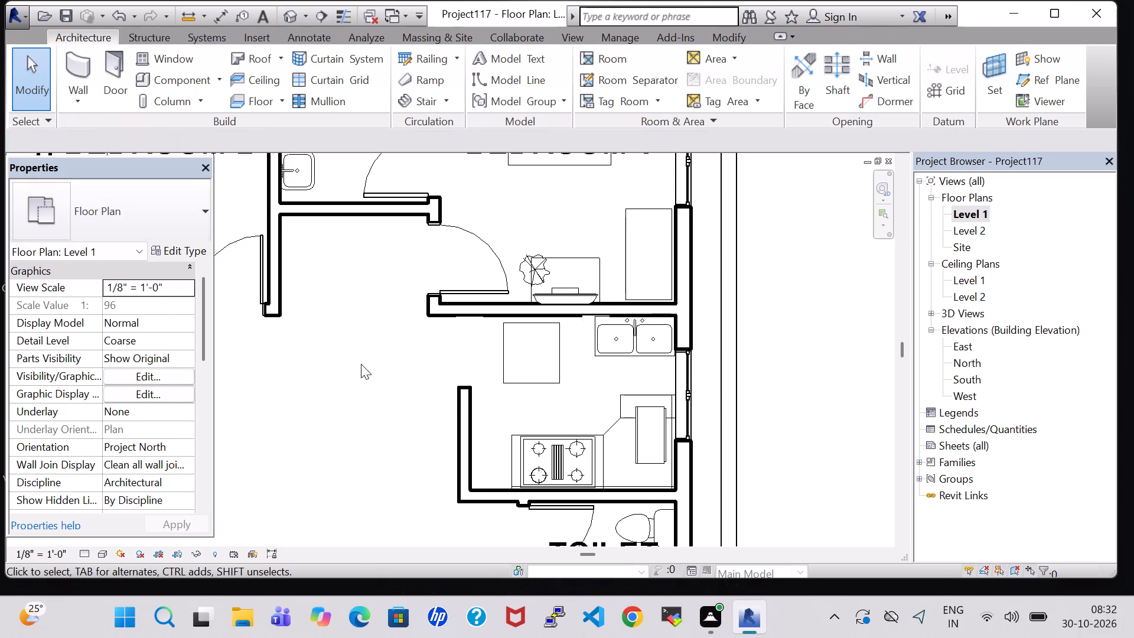
Shorten the free-standing 6" inner wall at the kitchen entrance, beside the cook top, to about 2' 11" long.
{"action": "left_click", "coordinate": [465, 393]}
{"action": "key", "text": "Down"}
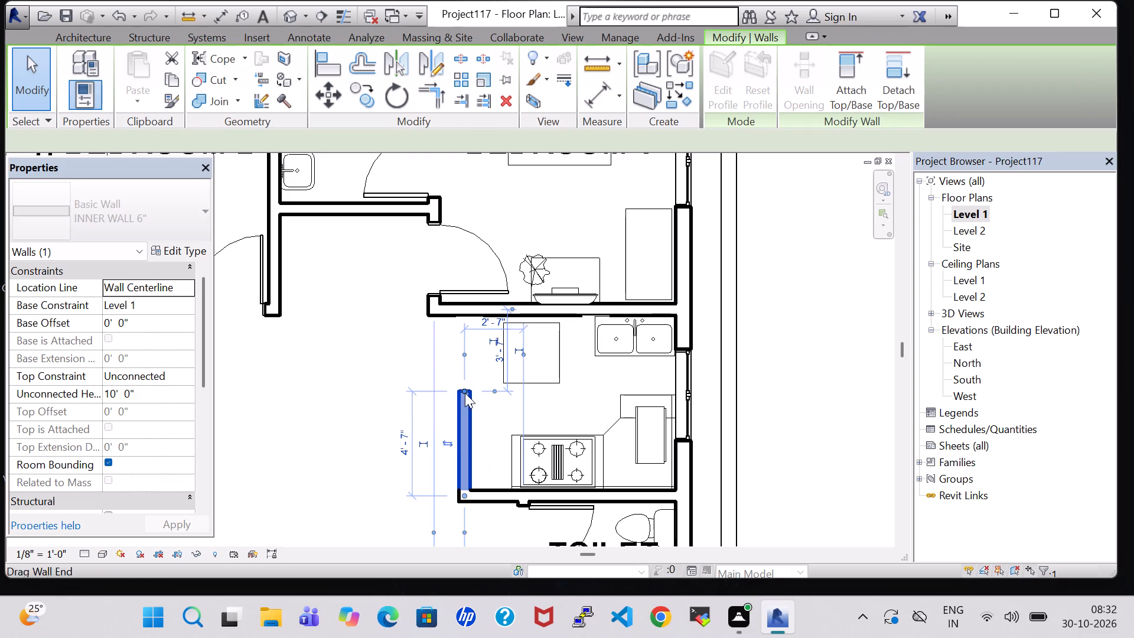
{"action": "key", "text": "Down"}
{"action": "key", "text": "Down"}
{"action": "key", "text": "Down"}
{"action": "key", "text": "Down"}
{"action": "key", "text": "Down"}
{"action": "key", "text": "Down"}
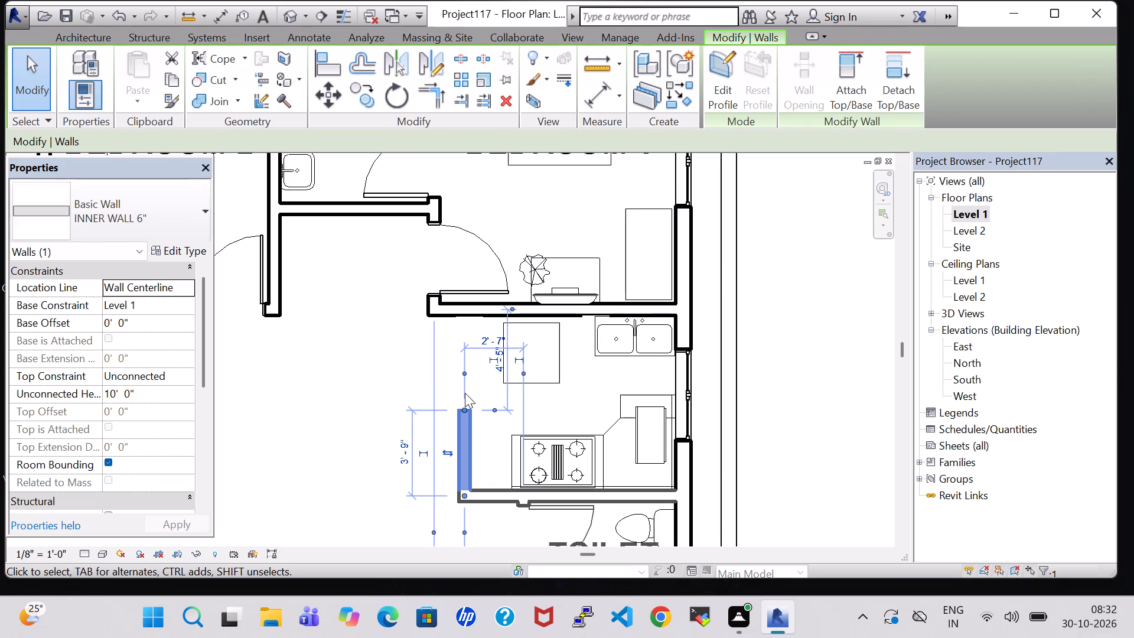
{"action": "key", "text": "Down"}
{"action": "key", "text": "Down"}
{"action": "key", "text": "Down"}
{"action": "key", "text": "Down"}
{"action": "key", "text": "Down"}
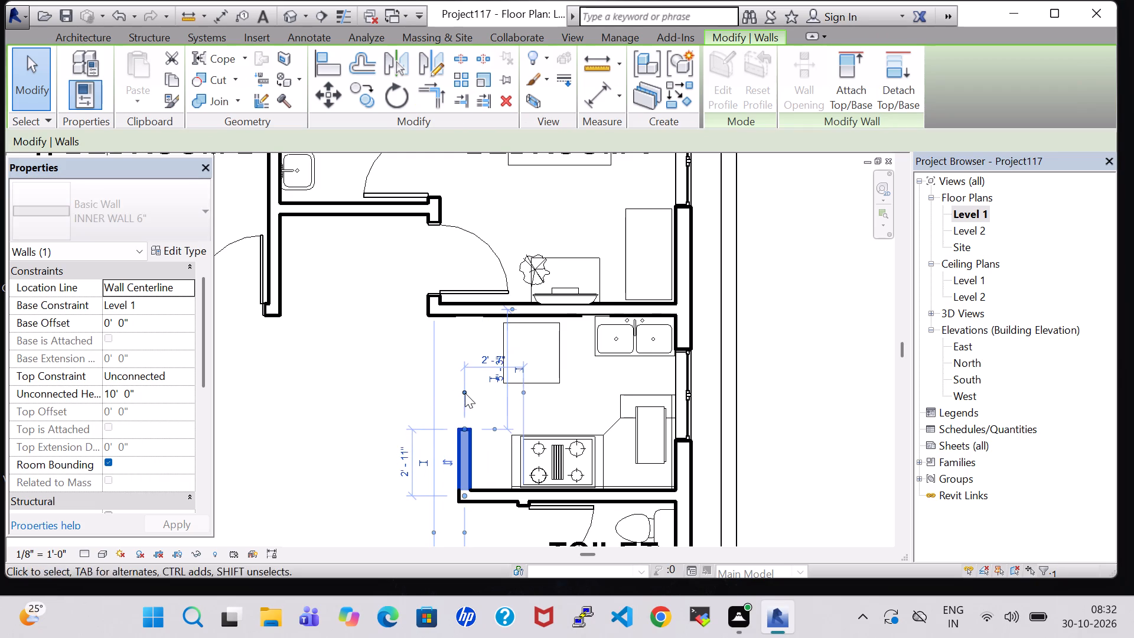
{"action": "key", "text": "Up"}
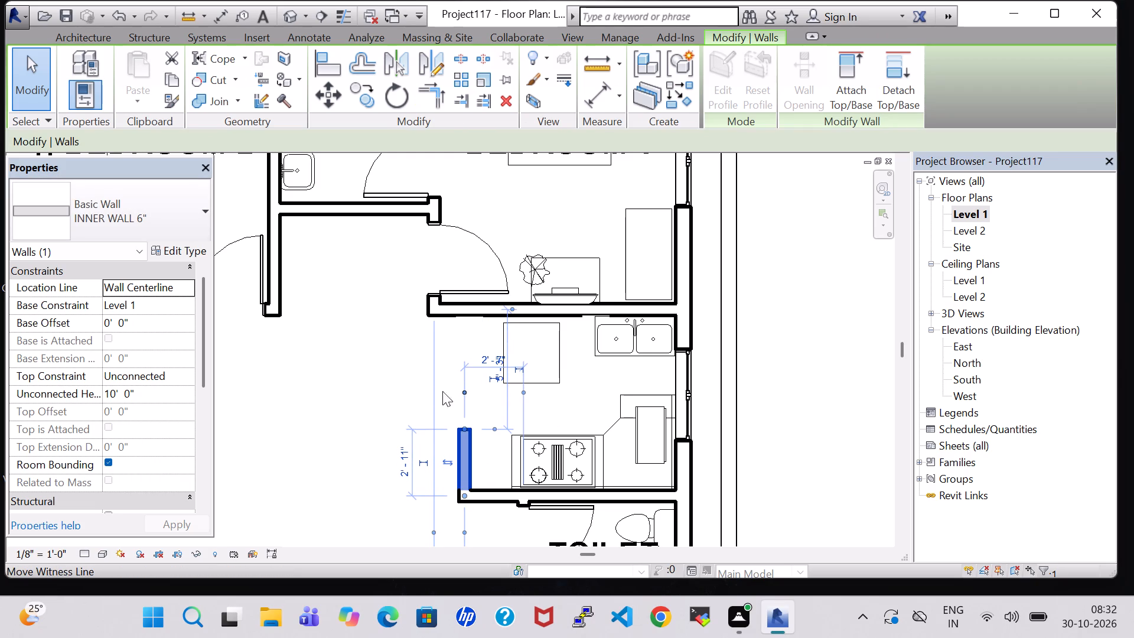
{"action": "left_click", "coordinate": [351, 383]}
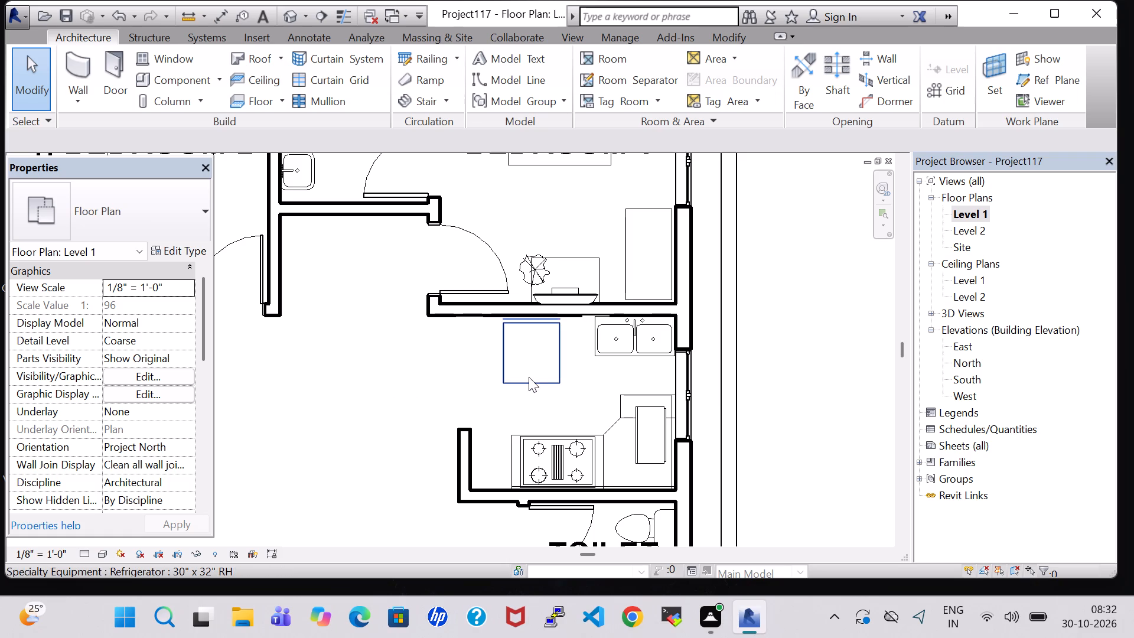
Shift the refrigerator along the partition away from the sink, to about 6' 5" from the exterior window wall.
{"action": "left_click", "coordinate": [529, 373]}
{"action": "key", "text": "Left"}
{"action": "key", "text": "Left"}
{"action": "key", "text": "Left"}
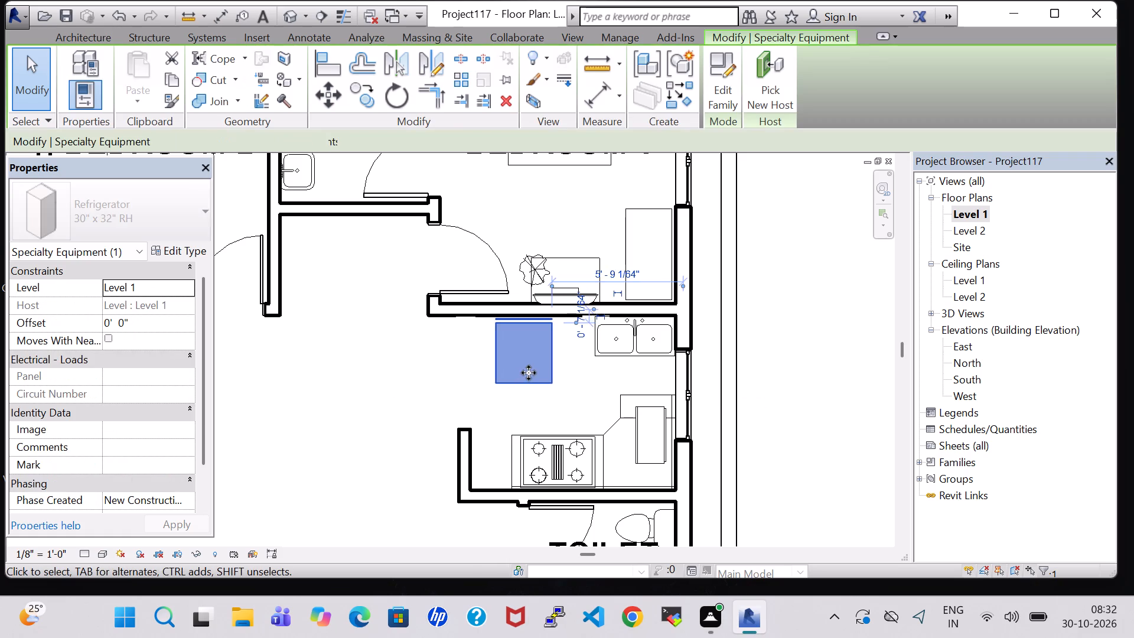
{"action": "key", "text": "Left"}
{"action": "key", "text": "Left"}
{"action": "key", "text": "Left"}
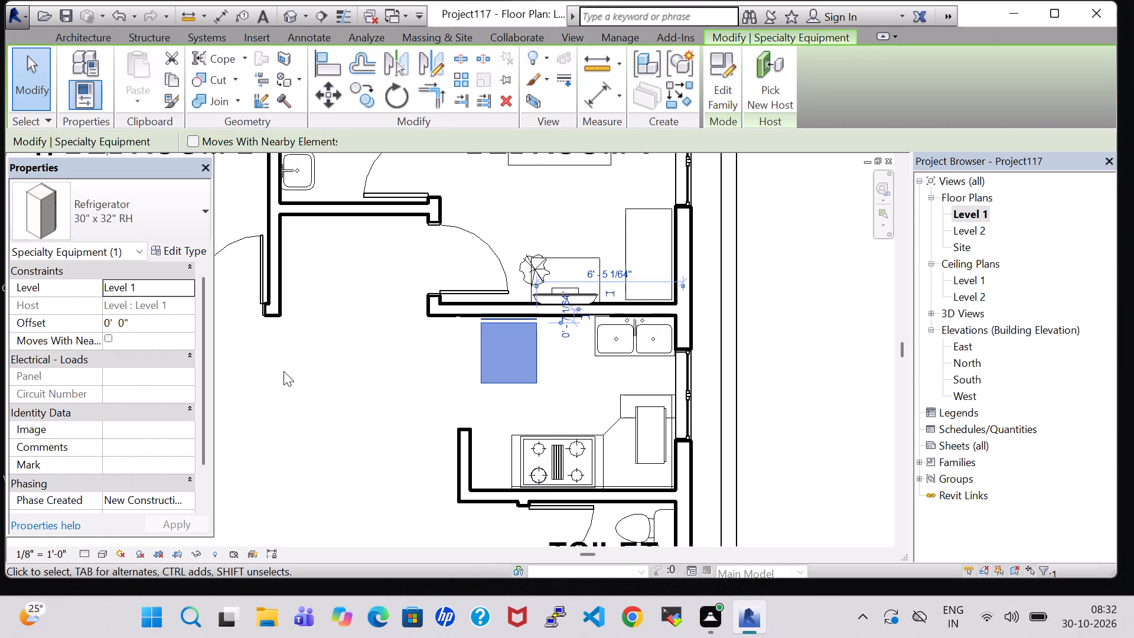
{"action": "left_click", "coordinate": [282, 371]}
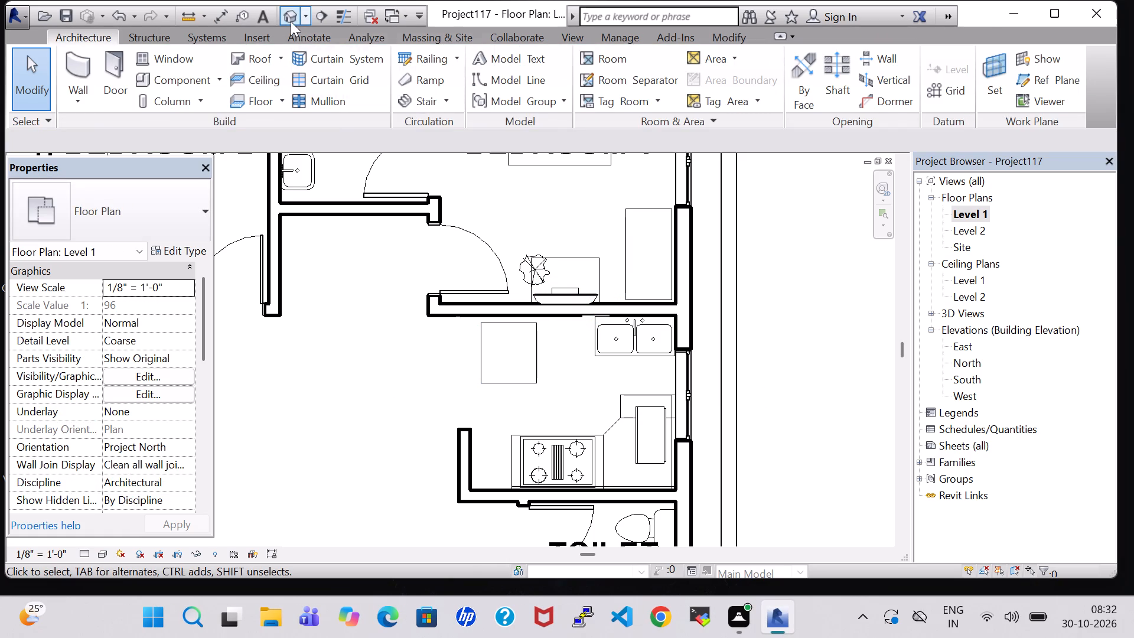
Examine the kitchen and adjoining rooms in the default 3D view, checking the refrigerator, shortened wall and appliance placement.
{"action": "left_click", "coordinate": [291, 21]}
{"action": "scroll", "coordinate": [576, 315], "scroll_direction": "down", "scroll_amount": 7}
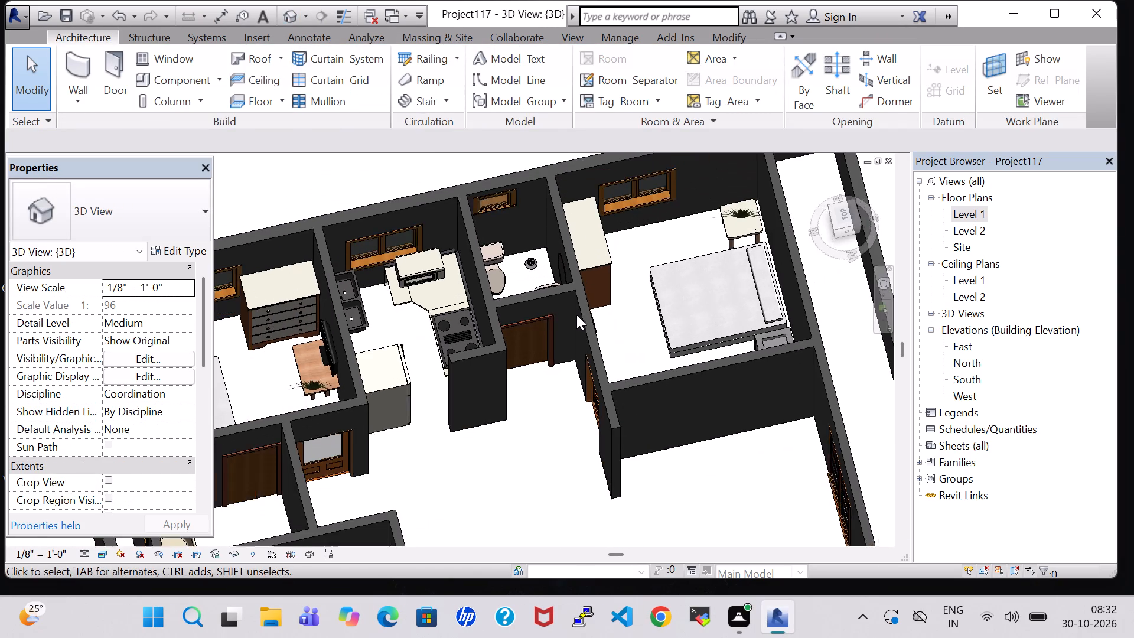
{"action": "middle_click_drag", "start_coordinate": [545, 429], "coordinate": [553, 253]}
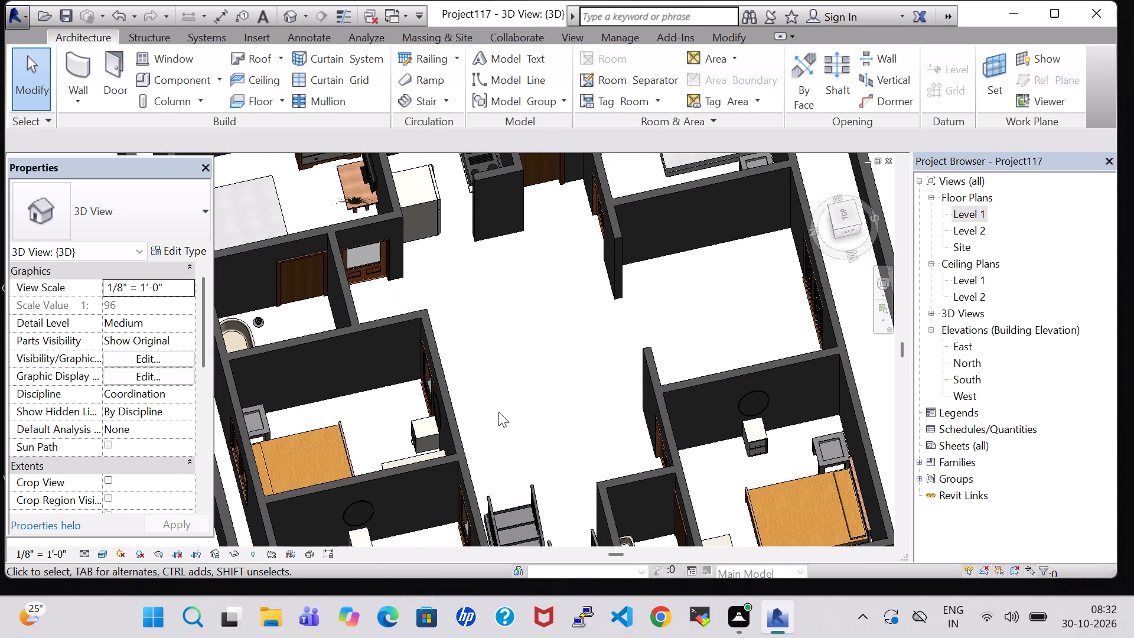
{"action": "middle_click_drag", "start_coordinate": [498, 412], "coordinate": [548, 295]}
{"action": "middle_click_drag", "start_coordinate": [576, 286], "coordinate": [535, 425]}
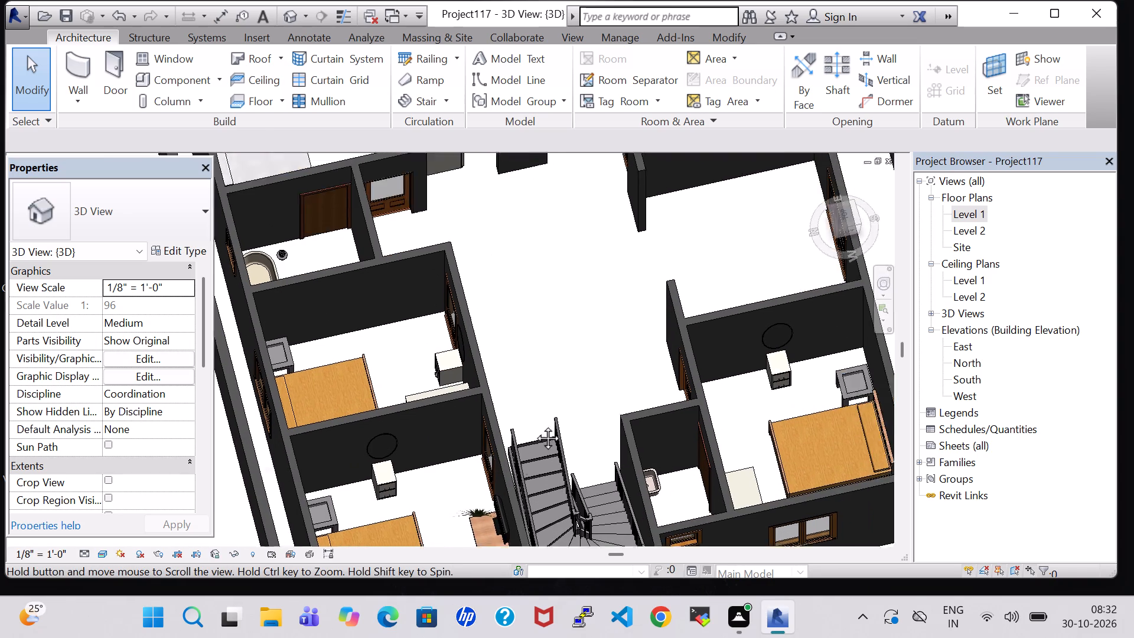
{"action": "middle_click_drag", "start_coordinate": [535, 425], "coordinate": [493, 518]}
{"action": "middle_click_drag", "start_coordinate": [539, 354], "coordinate": [483, 373]}
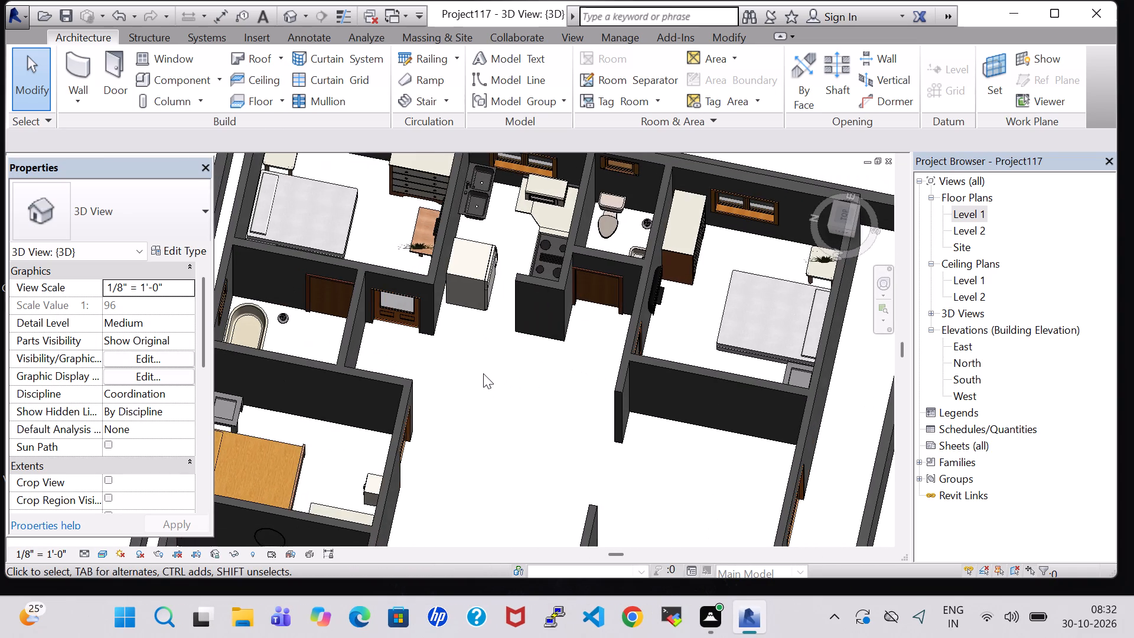
{"action": "scroll", "coordinate": [483, 372], "scroll_direction": "up", "scroll_amount": 5}
{"action": "middle_click_drag", "start_coordinate": [476, 330], "coordinate": [485, 346], "text": "shift"}
{"action": "middle_click_drag", "start_coordinate": [452, 297], "coordinate": [468, 344]}
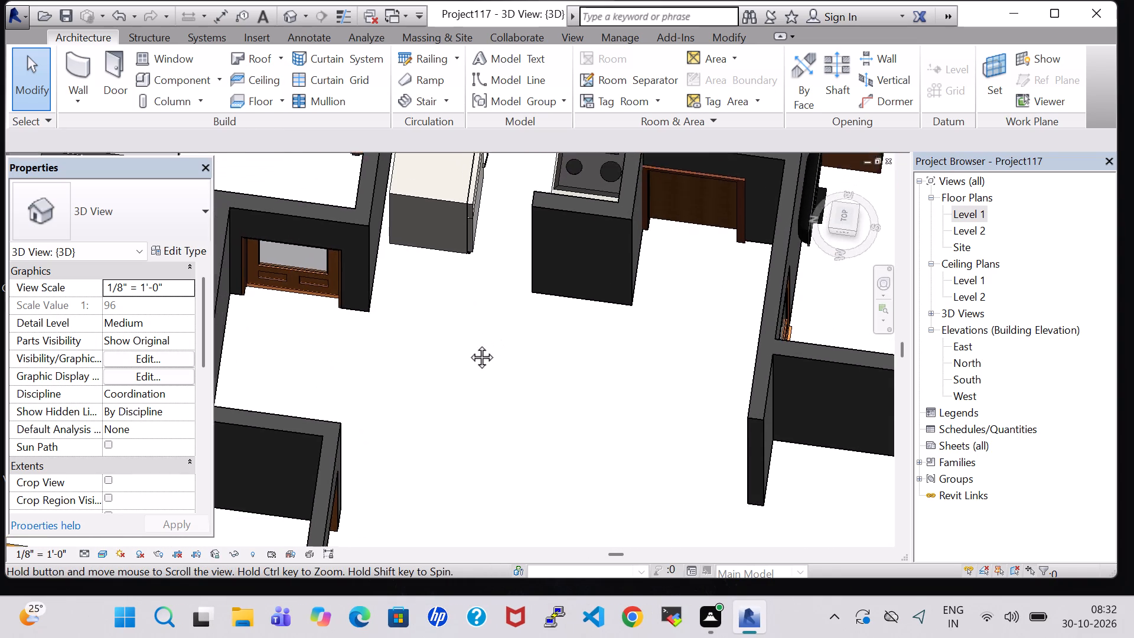
{"action": "middle_click_drag", "start_coordinate": [468, 344], "coordinate": [467, 524]}
{"action": "middle_click_drag", "start_coordinate": [511, 409], "coordinate": [488, 503], "text": "shift"}
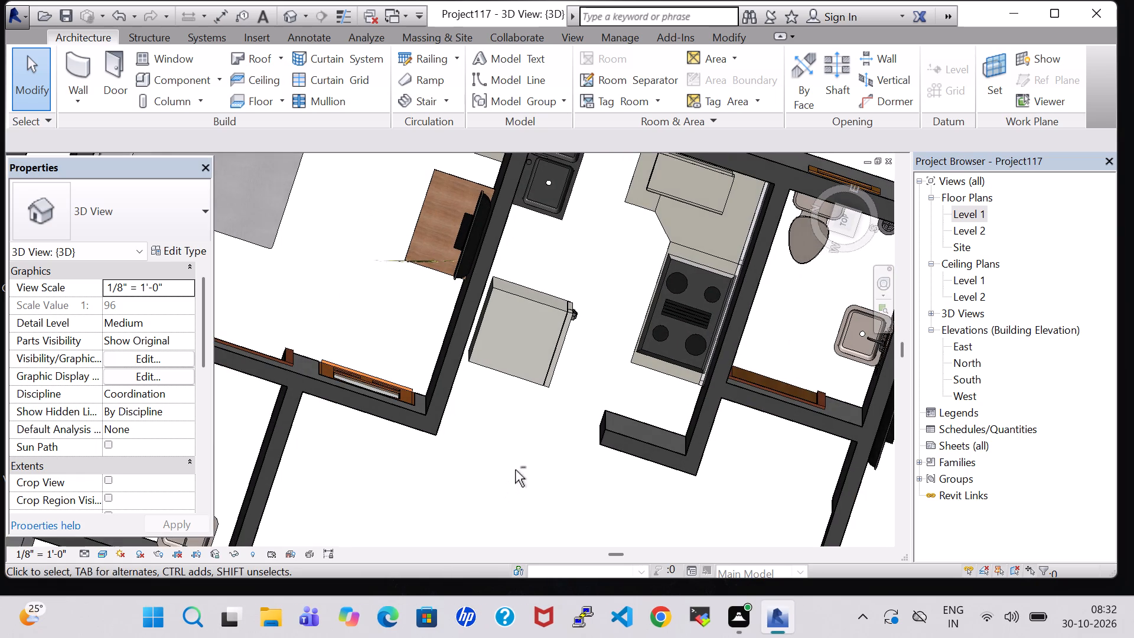
{"action": "middle_click_drag", "start_coordinate": [590, 288], "coordinate": [556, 422]}
{"action": "middle_click_drag", "start_coordinate": [556, 422], "coordinate": [555, 333], "text": "shift"}
Change the microwave type's material to Laminate, Linen, Matte.
{"action": "left_click", "coordinate": [638, 364]}
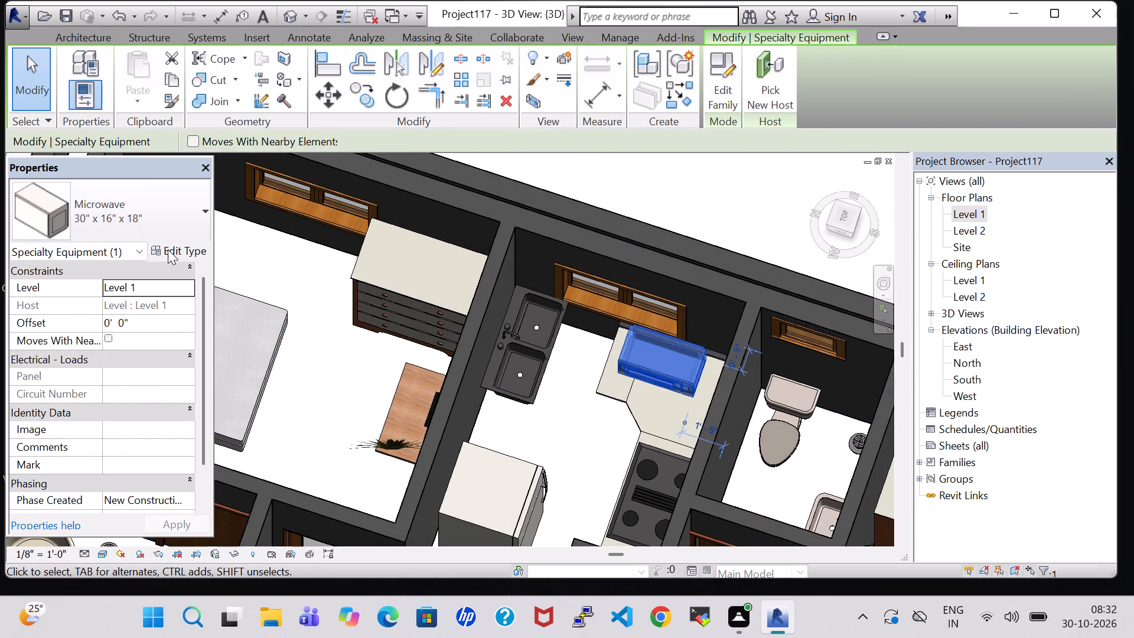
{"action": "left_click", "coordinate": [168, 249]}
{"action": "left_click", "coordinate": [695, 243]}
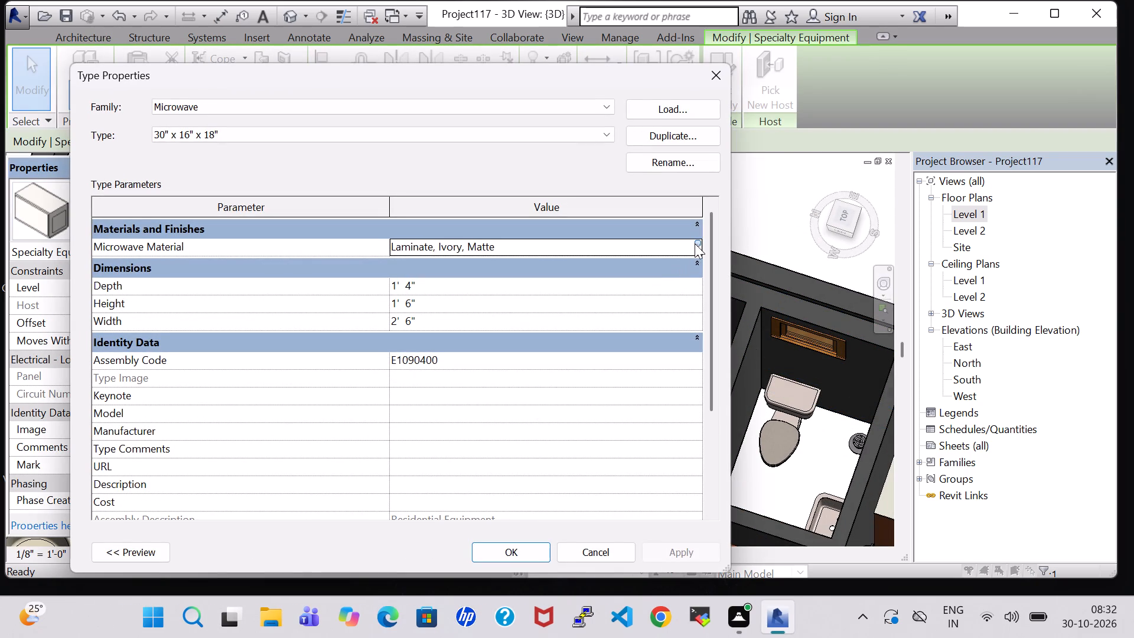
{"action": "left_click", "coordinate": [454, 360]}
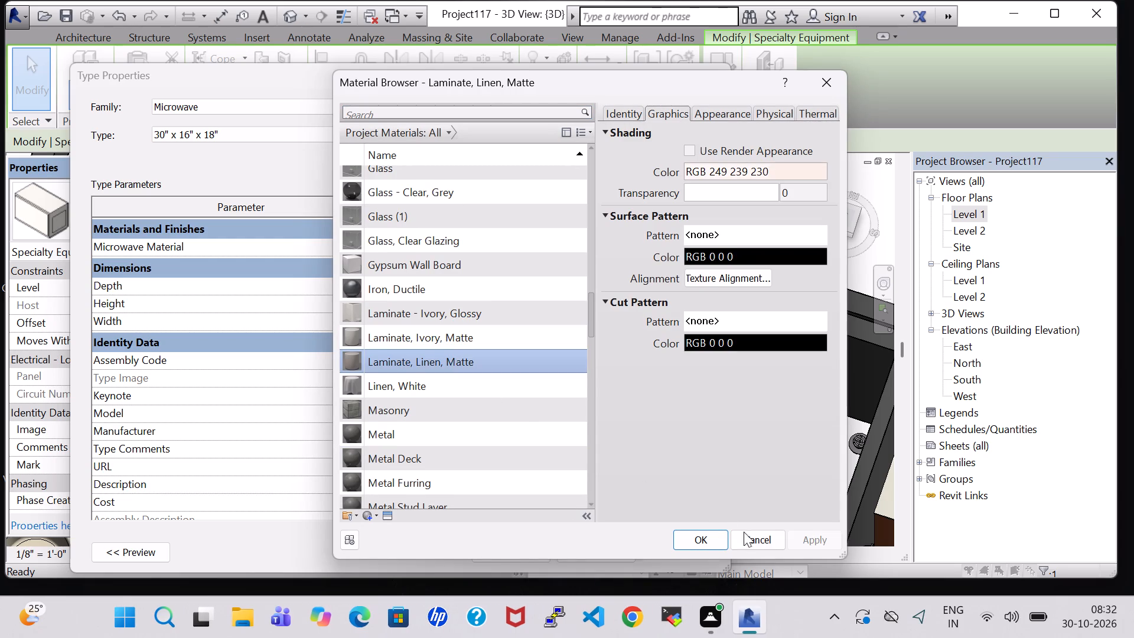
{"action": "left_click", "coordinate": [692, 539]}
{"action": "left_click", "coordinate": [527, 546]}
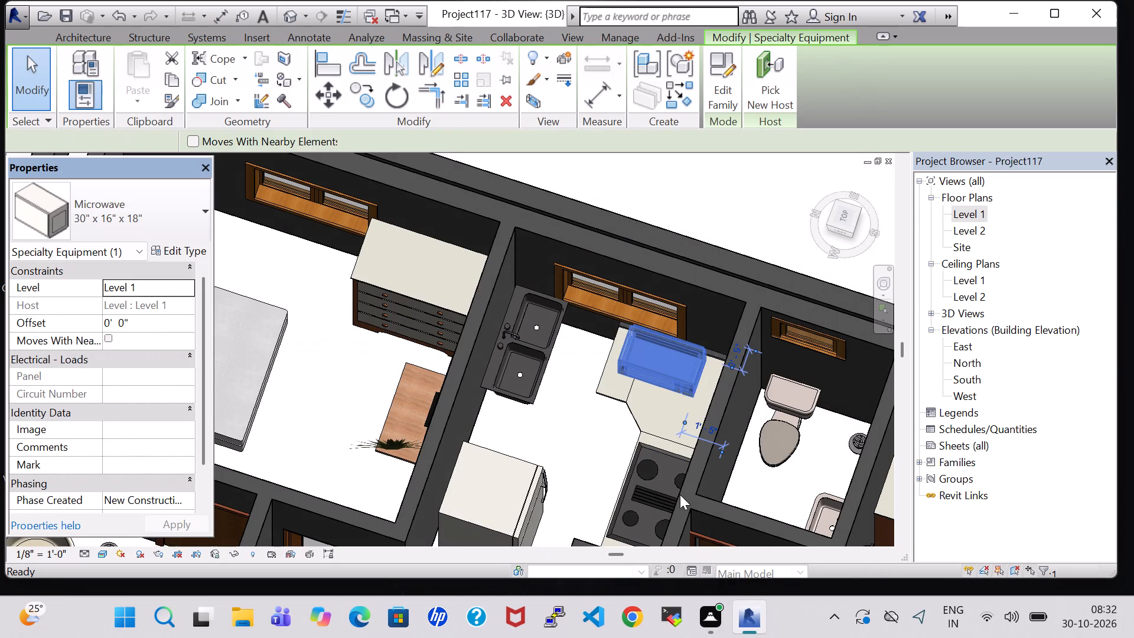
{"action": "left_click", "coordinate": [595, 433]}
In the Level 1 floor plan, nudge the double kitchen sink slightly away from the exterior window wall.
{"action": "middle_click_drag", "start_coordinate": [584, 451], "coordinate": [599, 388], "text": "shift"}
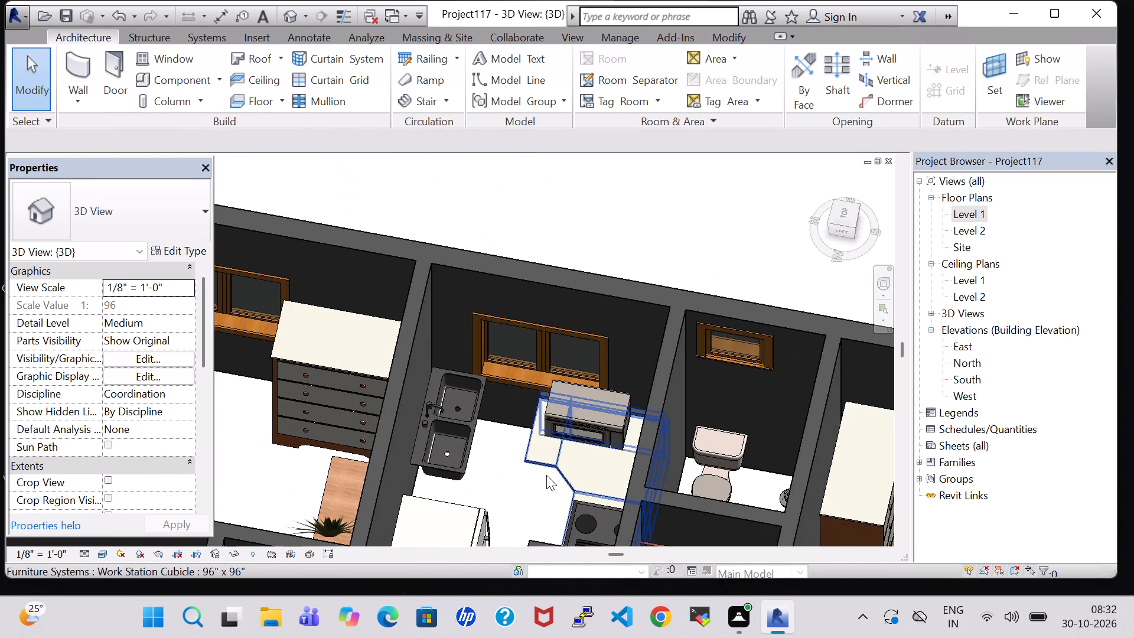
{"action": "scroll", "coordinate": [463, 396], "scroll_direction": "up", "scroll_amount": 4}
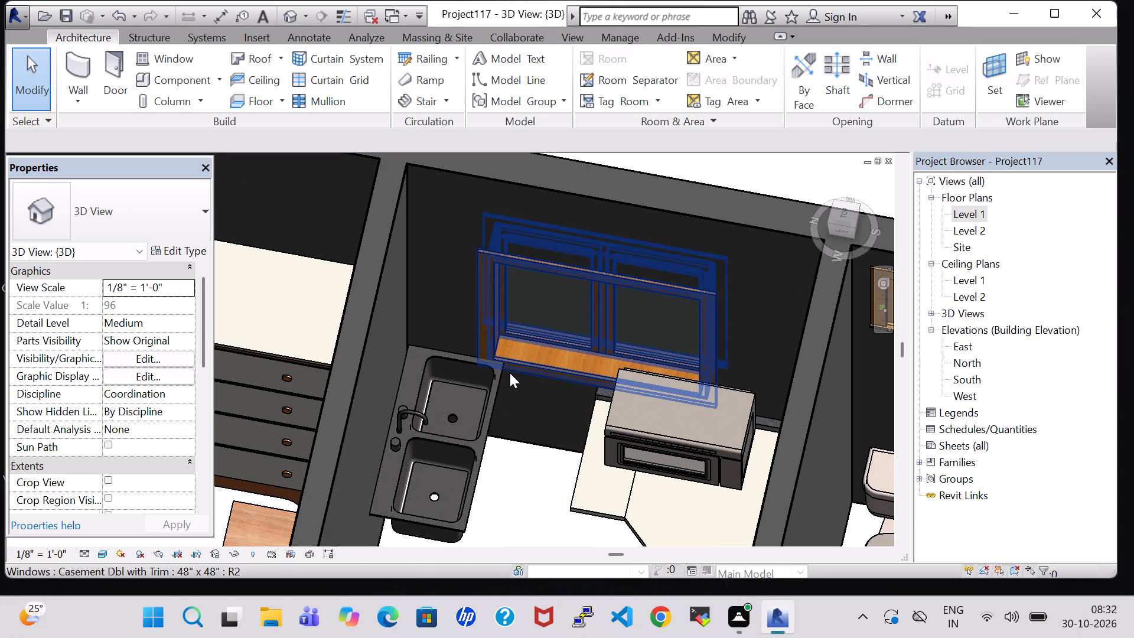
{"action": "double_click", "coordinate": [979, 216]}
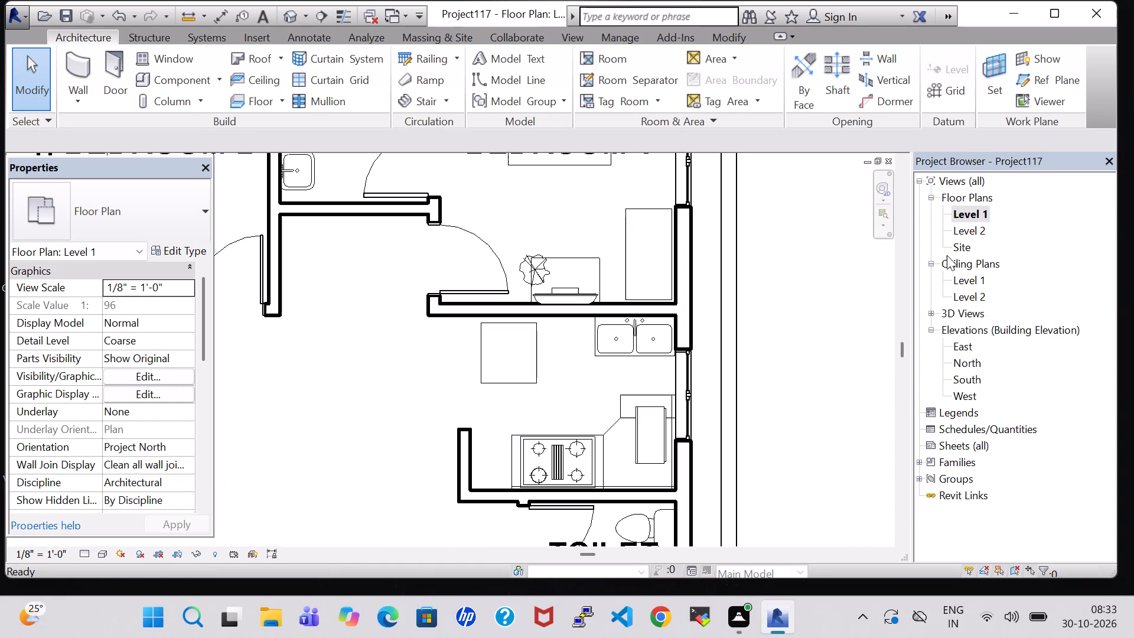
{"action": "left_click", "coordinate": [655, 350]}
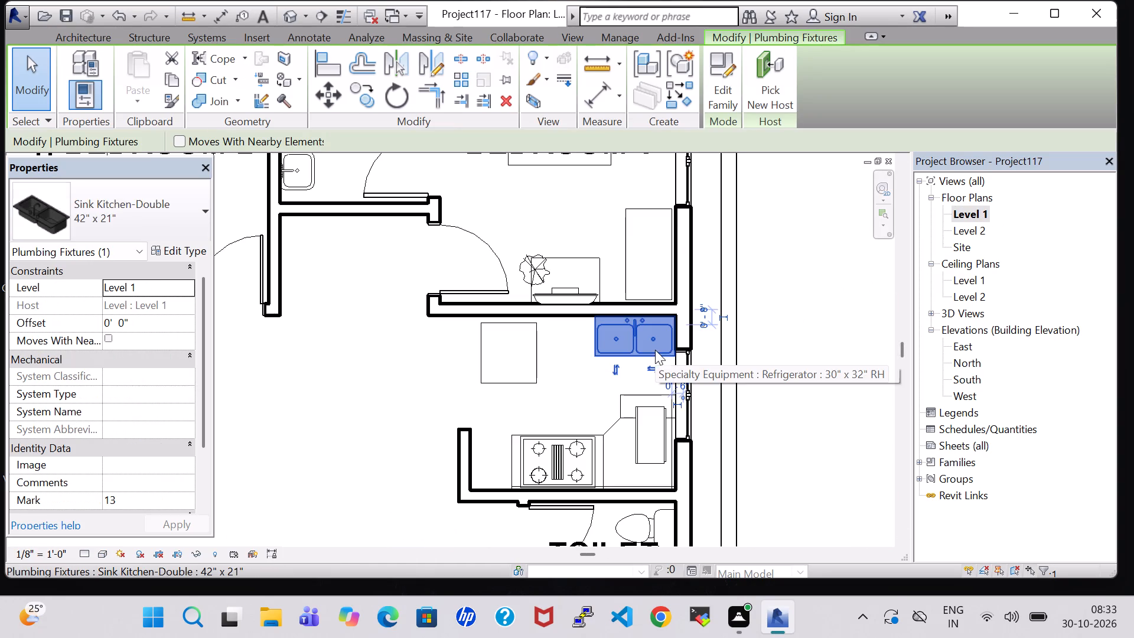
{"action": "key", "text": "Left"}
{"action": "left_click", "coordinate": [790, 348]}
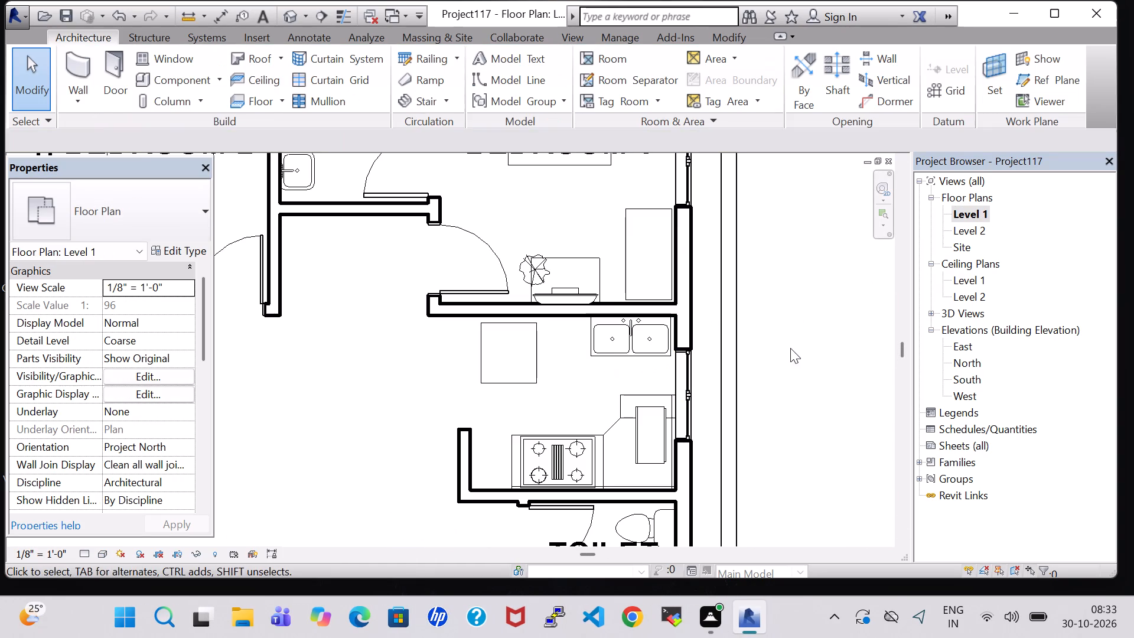
Examine the kitchen in the default 3D view, checking the sink, microwave, countertop, cook top and refrigerator from several angles.
{"action": "left_click", "coordinate": [291, 17]}
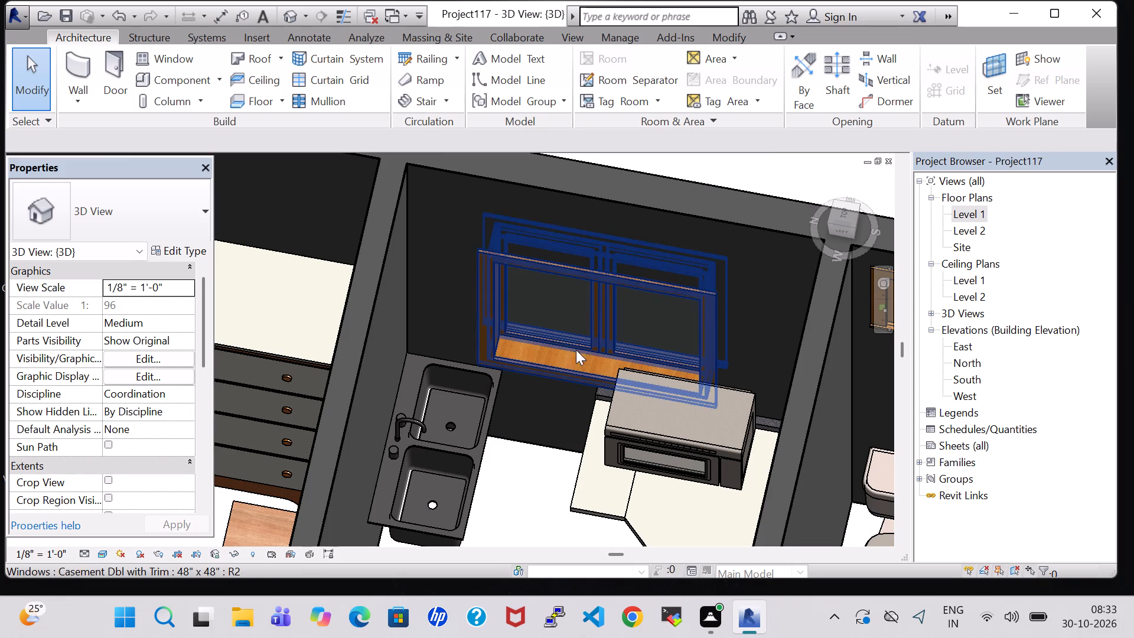
{"action": "middle_click_drag", "start_coordinate": [513, 465], "coordinate": [572, 347]}
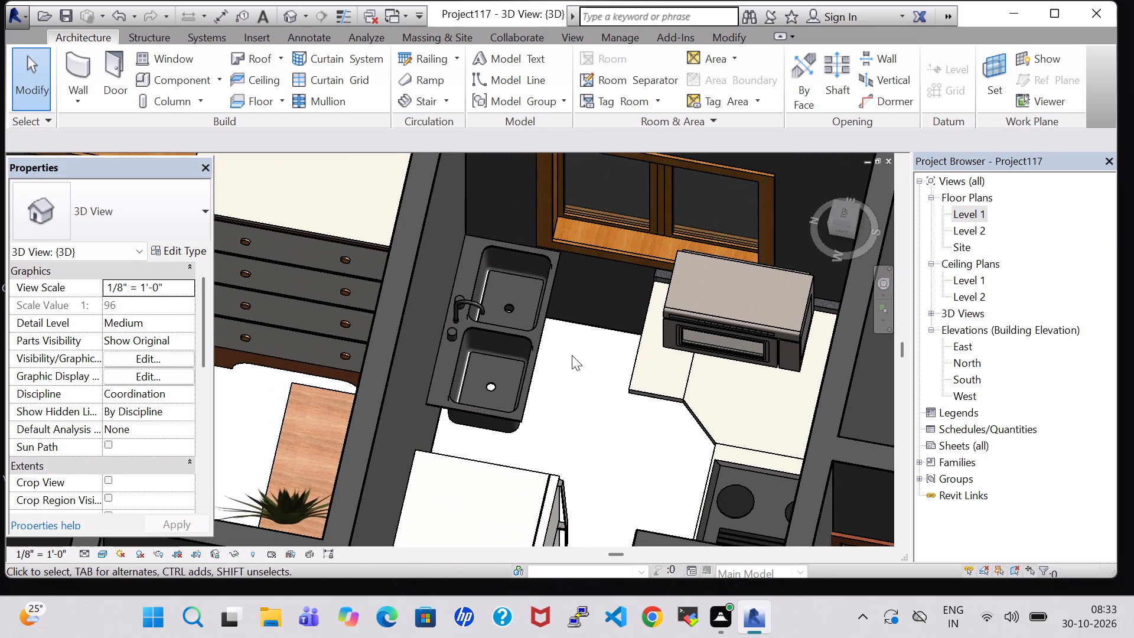
{"action": "middle_click", "coordinate": [572, 355]}
{"action": "middle_click_drag", "start_coordinate": [572, 355], "coordinate": [605, 393]}
{"action": "middle_click_drag", "start_coordinate": [528, 429], "coordinate": [559, 318]}
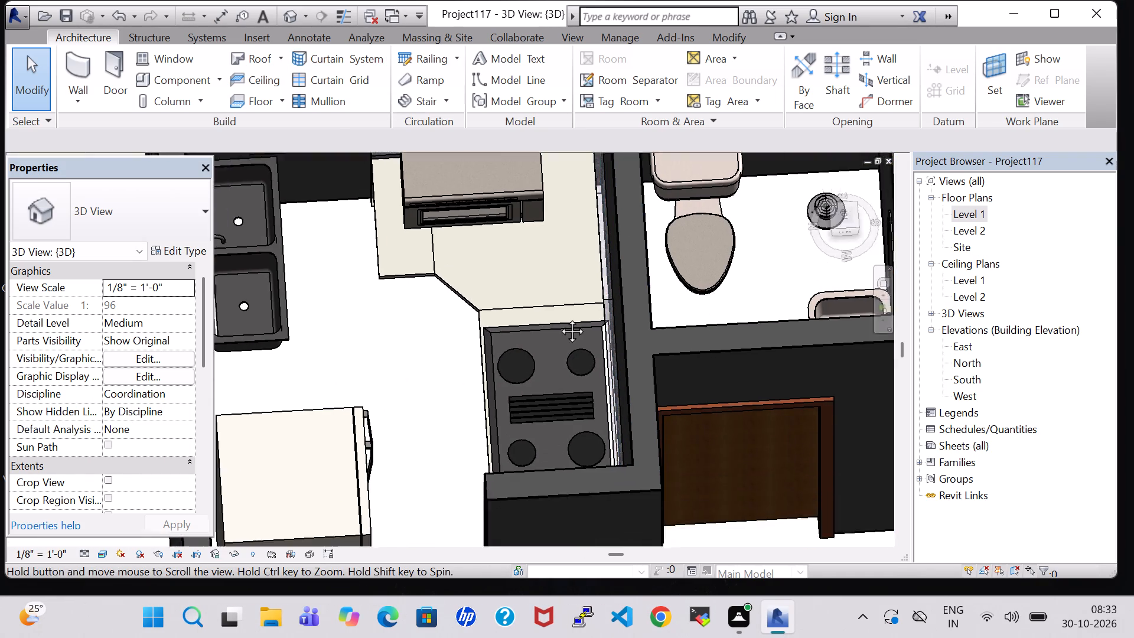
{"action": "middle_click_drag", "start_coordinate": [559, 318], "coordinate": [566, 278]}
{"action": "scroll", "coordinate": [566, 278], "scroll_direction": "up", "scroll_amount": 1}
{"action": "middle_click_drag", "start_coordinate": [509, 340], "coordinate": [510, 411], "text": "shift"}
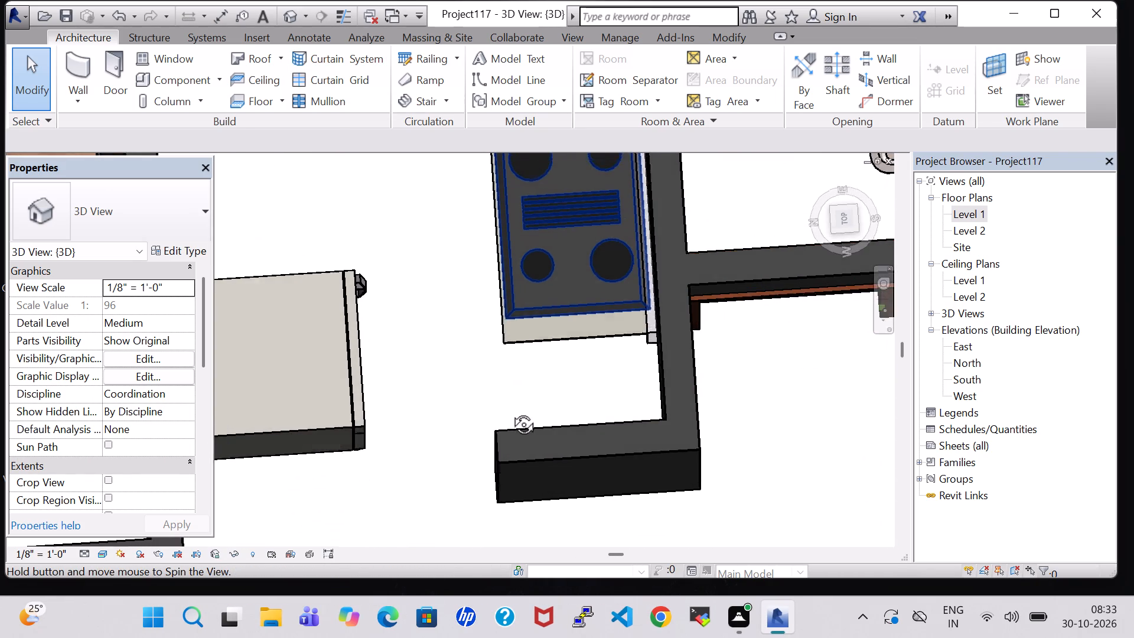
{"action": "middle_click_drag", "start_coordinate": [510, 411], "coordinate": [512, 403], "text": "shift"}
{"action": "middle_click_drag", "start_coordinate": [493, 405], "coordinate": [529, 346]}
{"action": "middle_click_drag", "start_coordinate": [429, 350], "coordinate": [522, 315]}
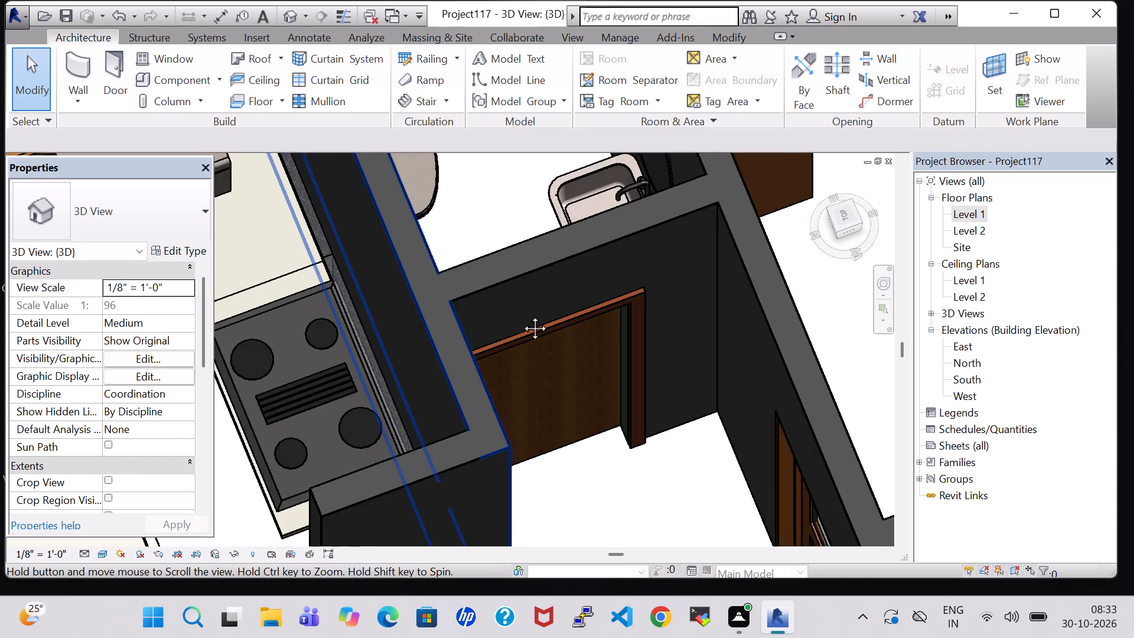
{"action": "middle_click_drag", "start_coordinate": [522, 315], "coordinate": [644, 284]}
{"action": "middle_click_drag", "start_coordinate": [490, 281], "coordinate": [552, 447]}
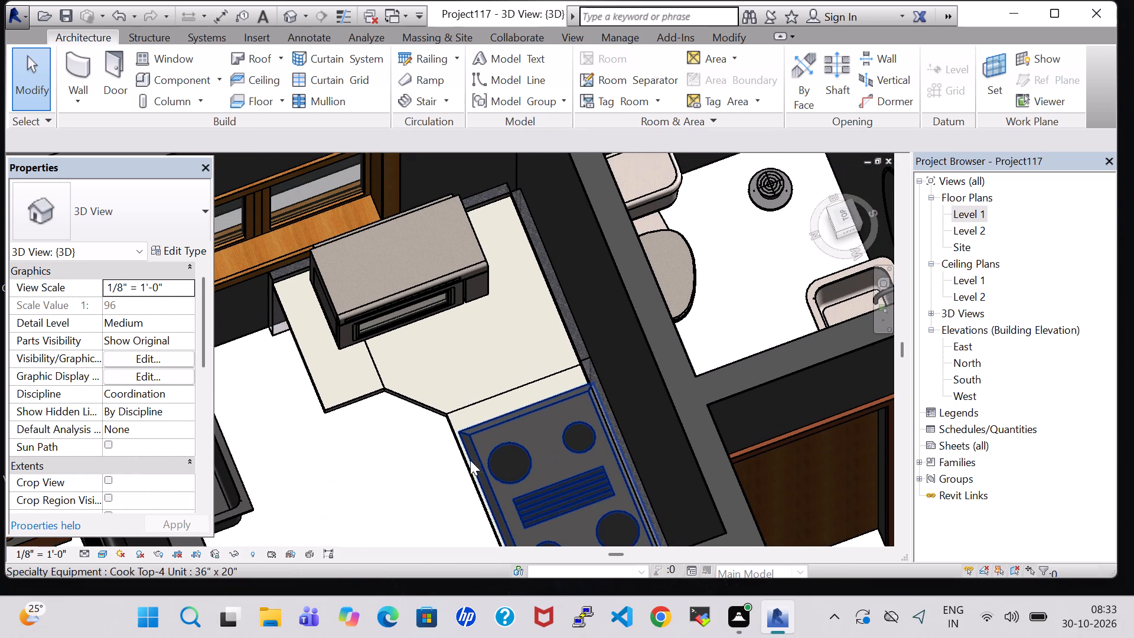
{"action": "middle_click_drag", "start_coordinate": [397, 473], "coordinate": [441, 262]}
{"action": "middle_click_drag", "start_coordinate": [441, 258], "coordinate": [441, 250]}
{"action": "scroll", "coordinate": [467, 315], "scroll_direction": "down", "scroll_amount": 2}
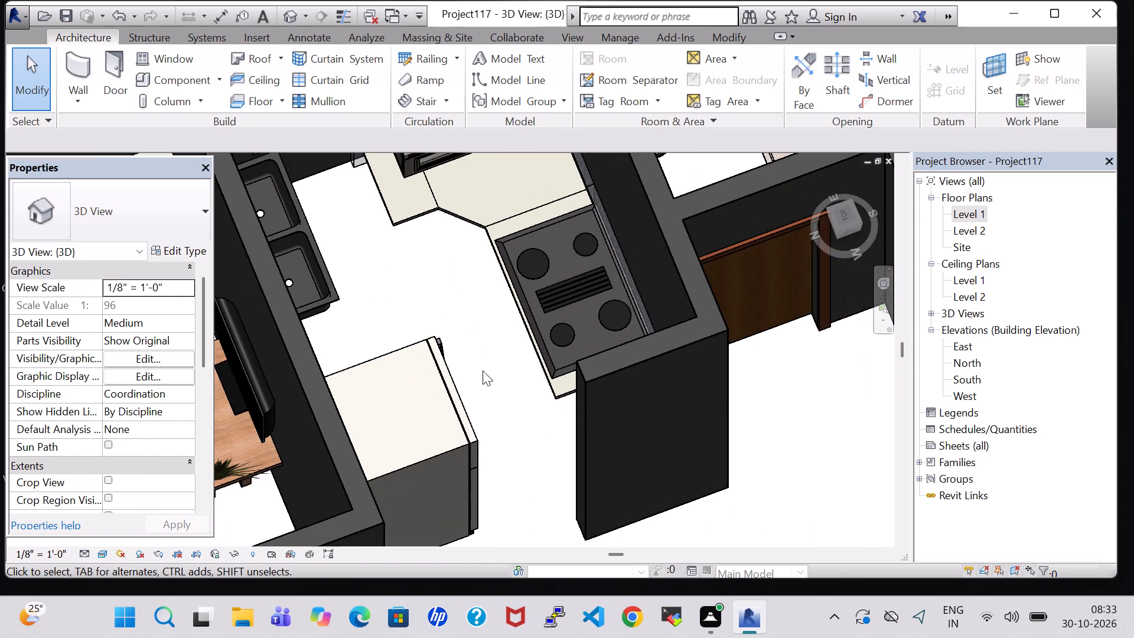
Nudge the microwave along the countertop toward the toilet partition and slightly away from the window.
{"action": "middle_click_drag", "start_coordinate": [499, 346], "coordinate": [522, 474]}
{"action": "left_click", "coordinate": [503, 266]}
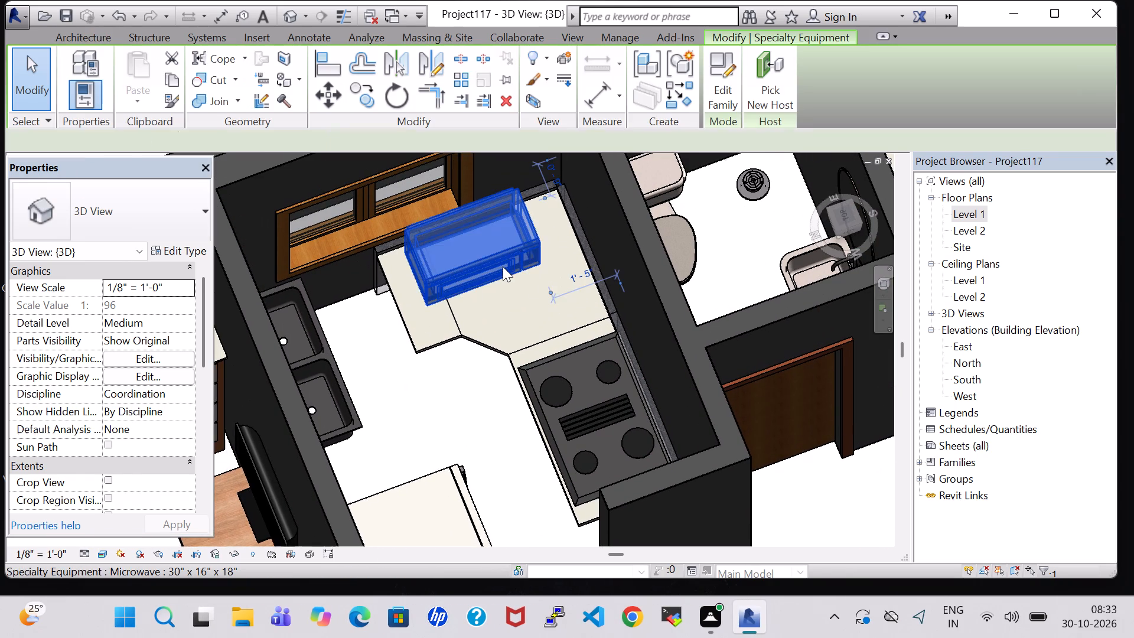
{"action": "key", "text": "Down"}
{"action": "key", "text": "Down"}
{"action": "key", "text": "Down"}
{"action": "key", "text": "Right"}
{"action": "key", "text": "Right"}
{"action": "key", "text": "Right"}
{"action": "key", "text": "Right"}
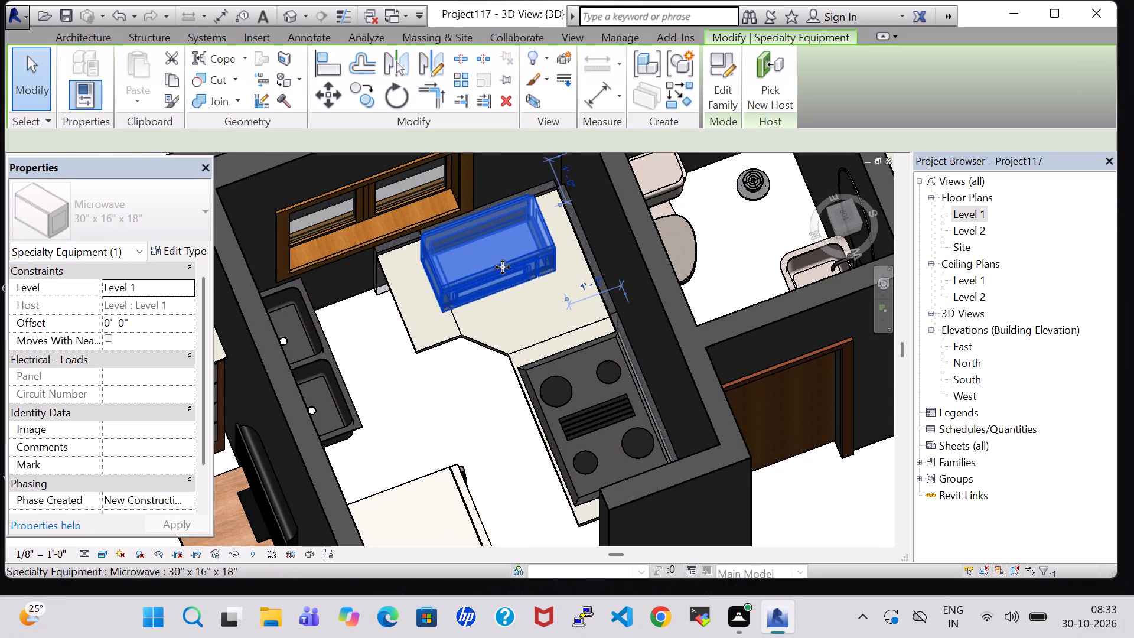
{"action": "key", "text": "Right"}
{"action": "key", "text": "Right"}
{"action": "key", "text": "Right"}
{"action": "key", "text": "Right"}
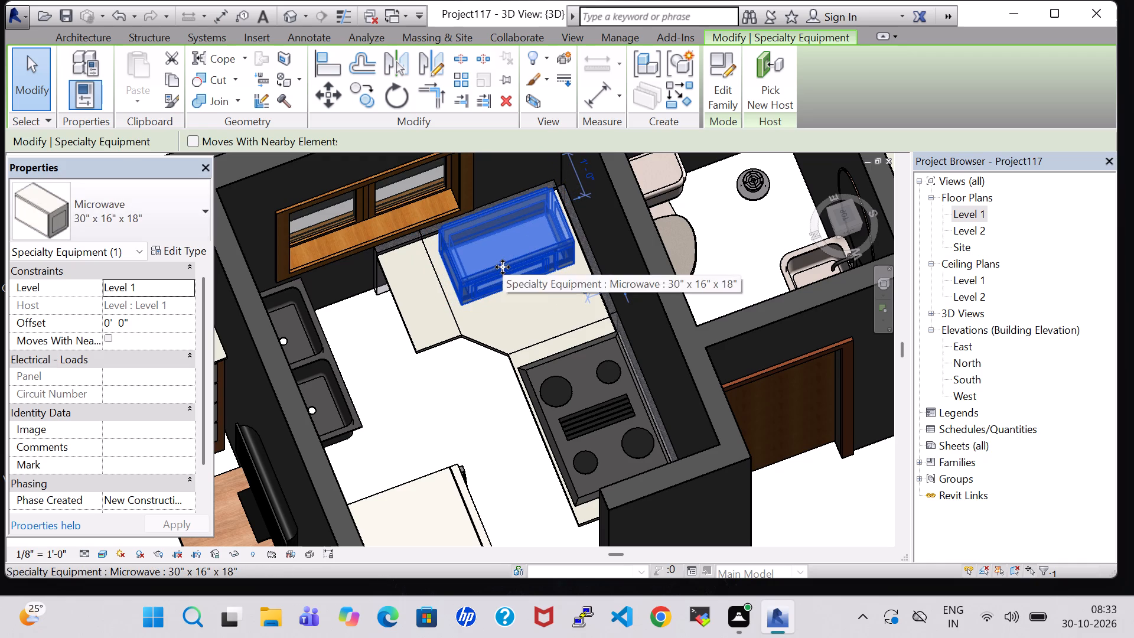
{"action": "left_click", "coordinate": [470, 418]}
Change the 30" x 32" RH refrigerator type's material to Carpet (1).
{"action": "middle_click_drag", "start_coordinate": [488, 468], "coordinate": [480, 279]}
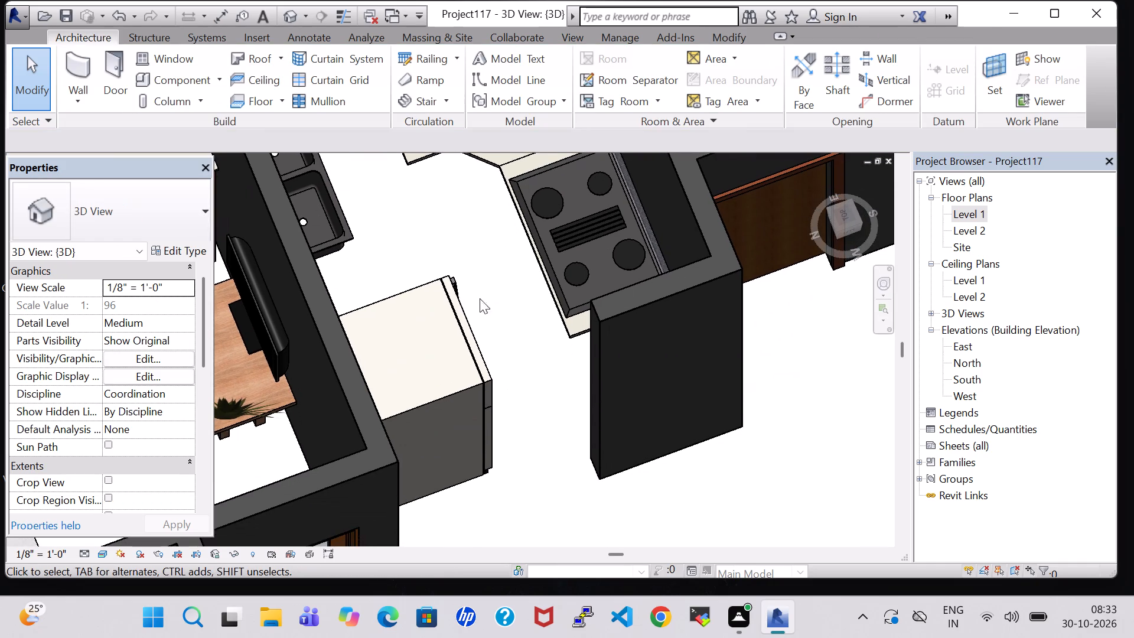
{"action": "left_click", "coordinate": [475, 383]}
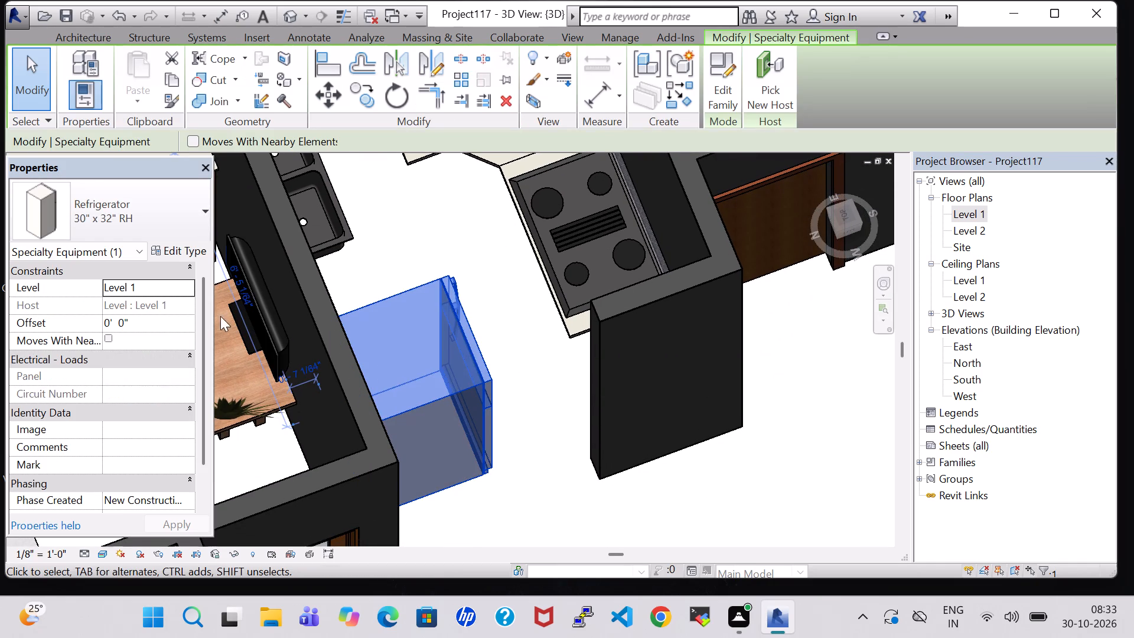
{"action": "left_click", "coordinate": [175, 256]}
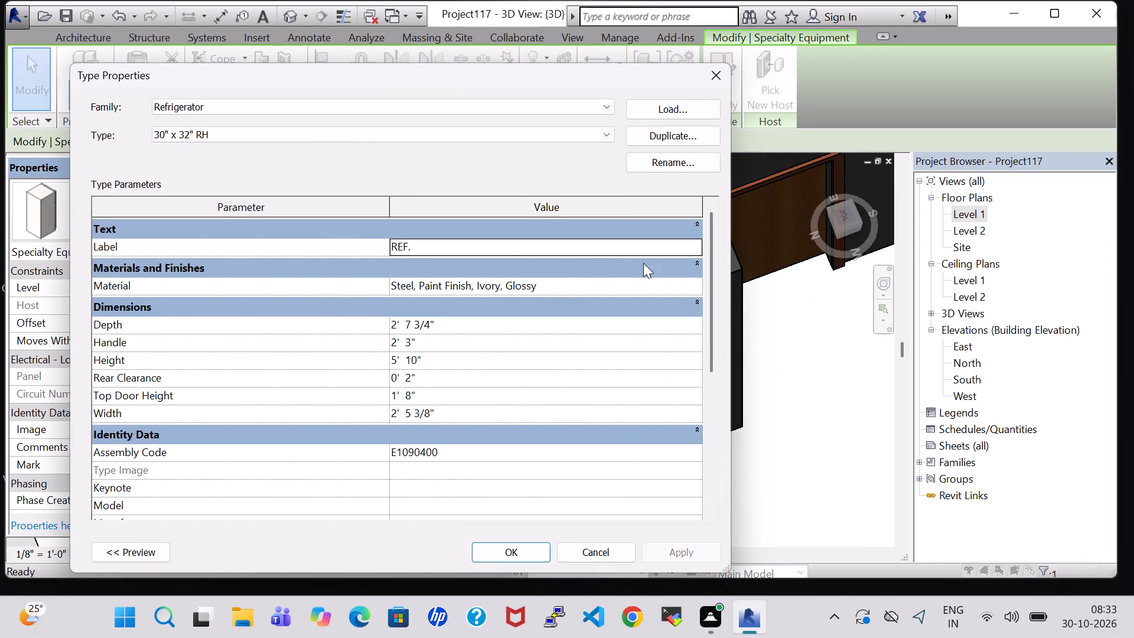
{"action": "left_click", "coordinate": [698, 279]}
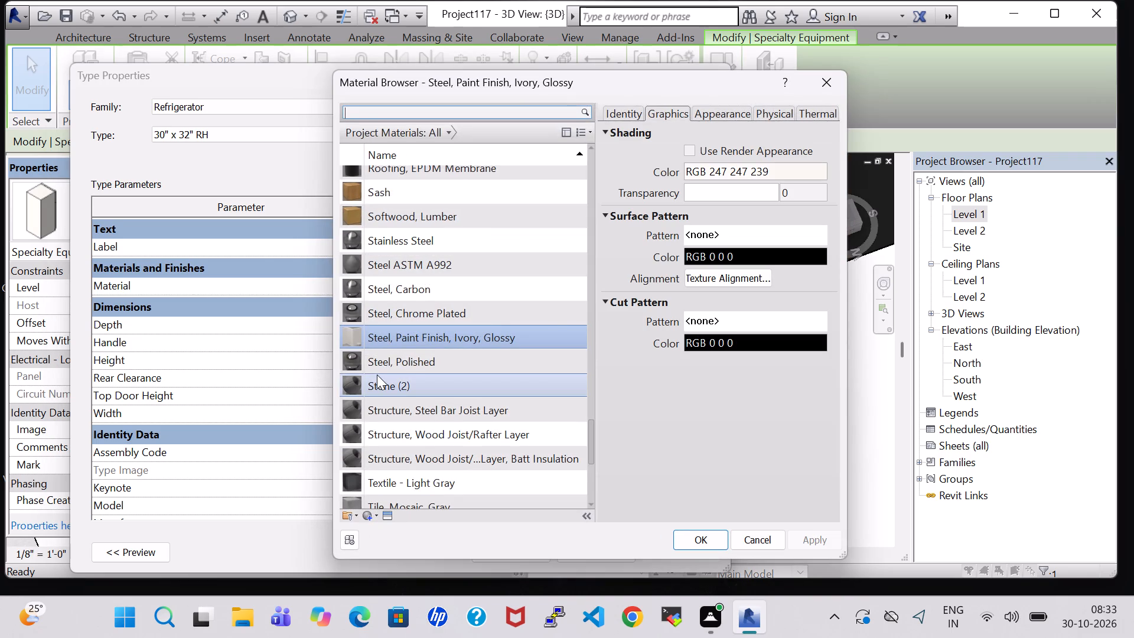
{"action": "scroll", "coordinate": [377, 375], "scroll_direction": "down", "scroll_amount": 6}
{"action": "scroll", "coordinate": [377, 375], "scroll_direction": "up", "scroll_amount": 8}
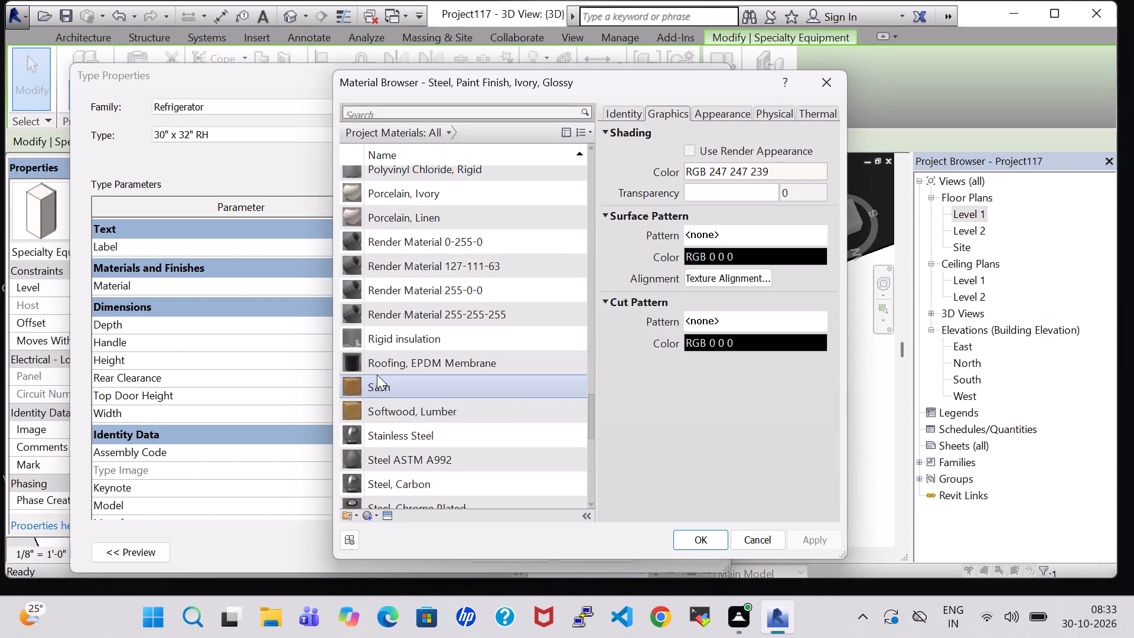
{"action": "scroll", "coordinate": [377, 375], "scroll_direction": "up", "scroll_amount": 15}
{"action": "scroll", "coordinate": [377, 375], "scroll_direction": "up", "scroll_amount": 6}
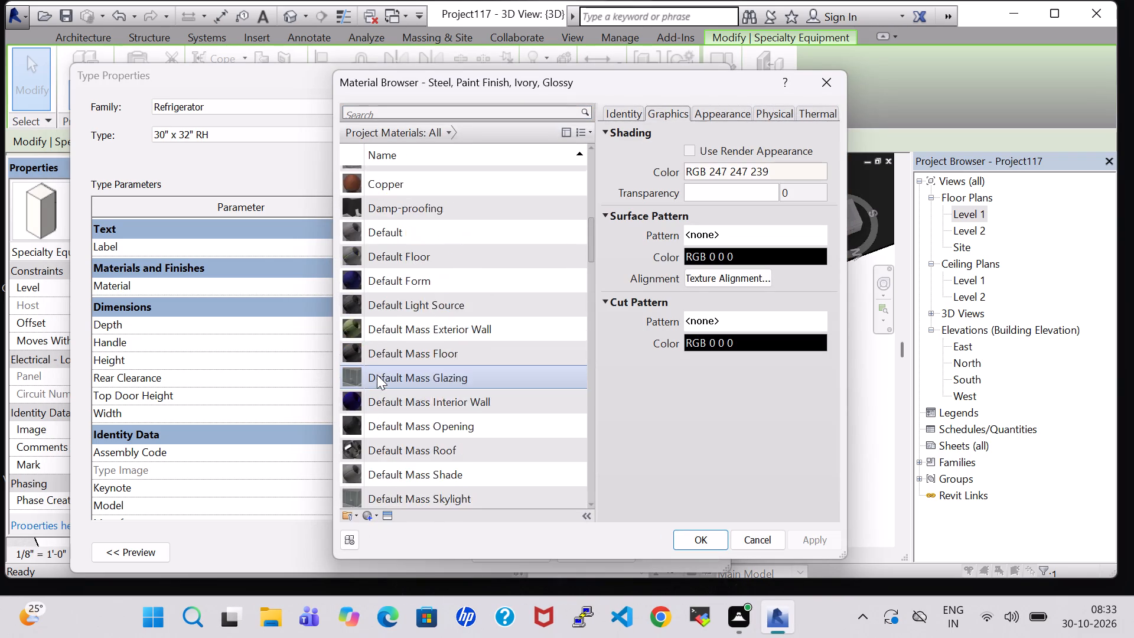
{"action": "scroll", "coordinate": [377, 375], "scroll_direction": "up", "scroll_amount": 4}
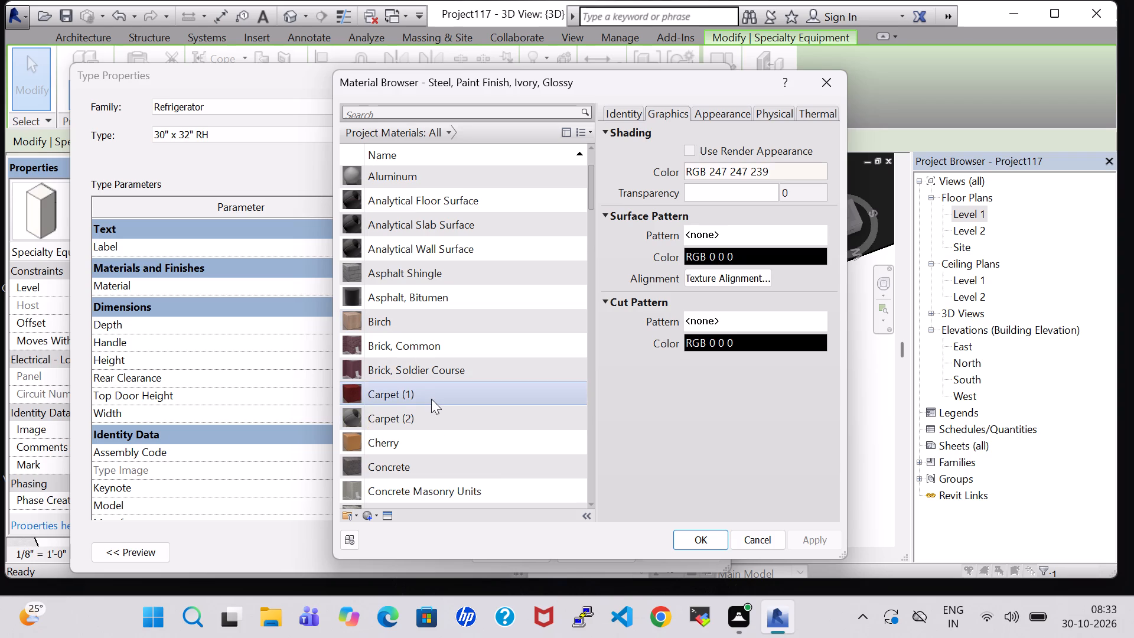
{"action": "left_click", "coordinate": [431, 399]}
{"action": "double_click", "coordinate": [692, 531]}
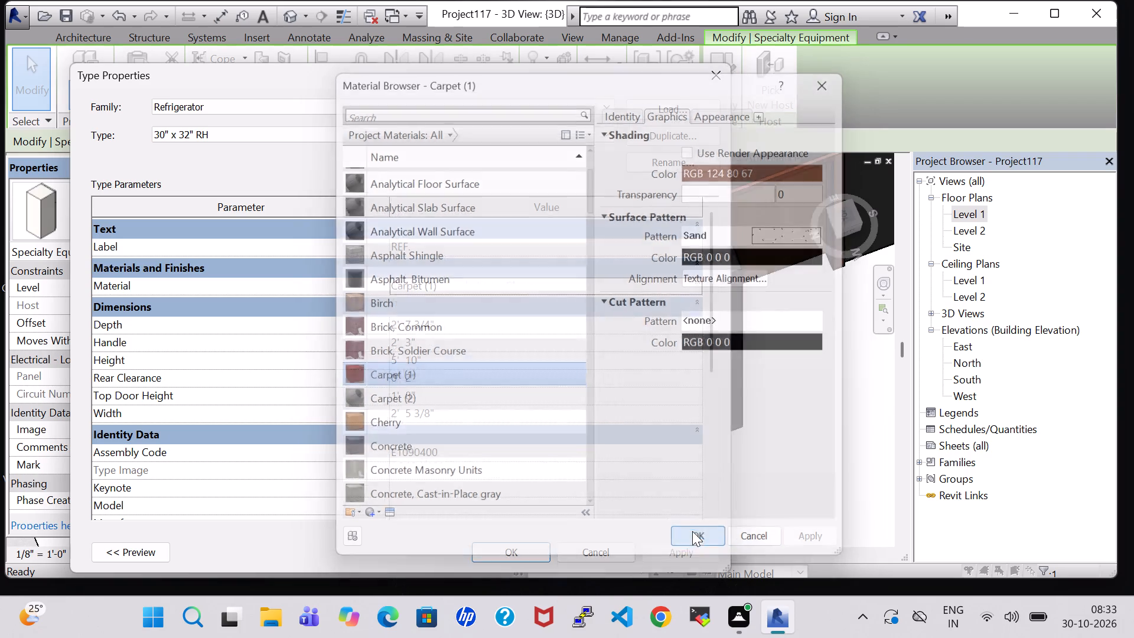
{"action": "left_click", "coordinate": [523, 548]}
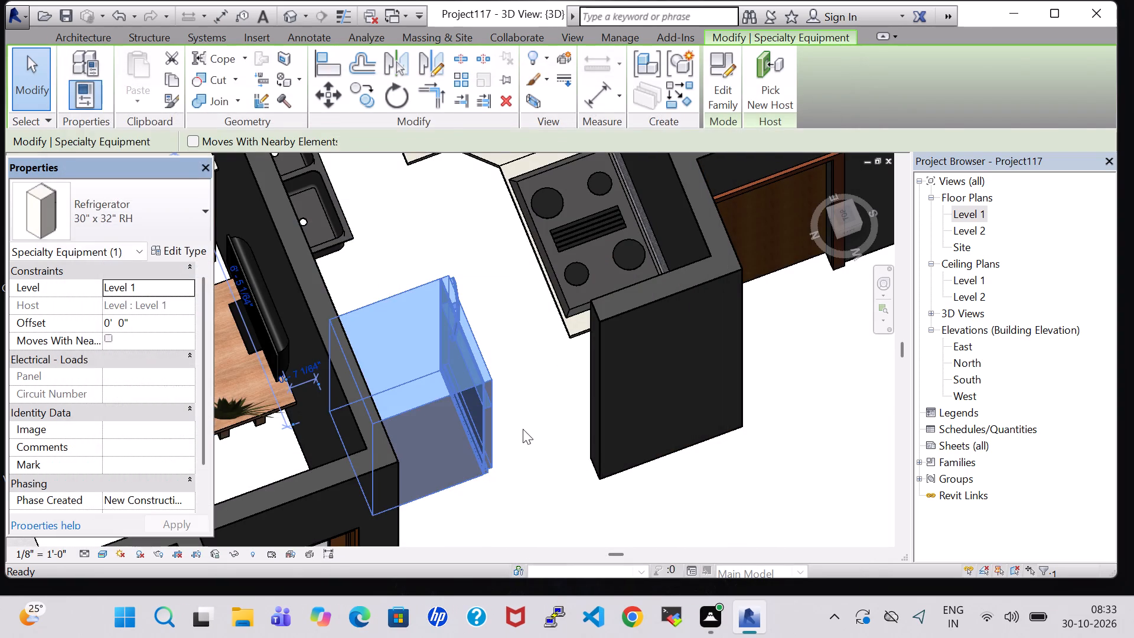
{"action": "left_click", "coordinate": [523, 429]}
Nudge the refrigerator two small increments closer to the bedroom partition behind it.
{"action": "middle_click_drag", "start_coordinate": [536, 434], "coordinate": [491, 386], "text": "shift"}
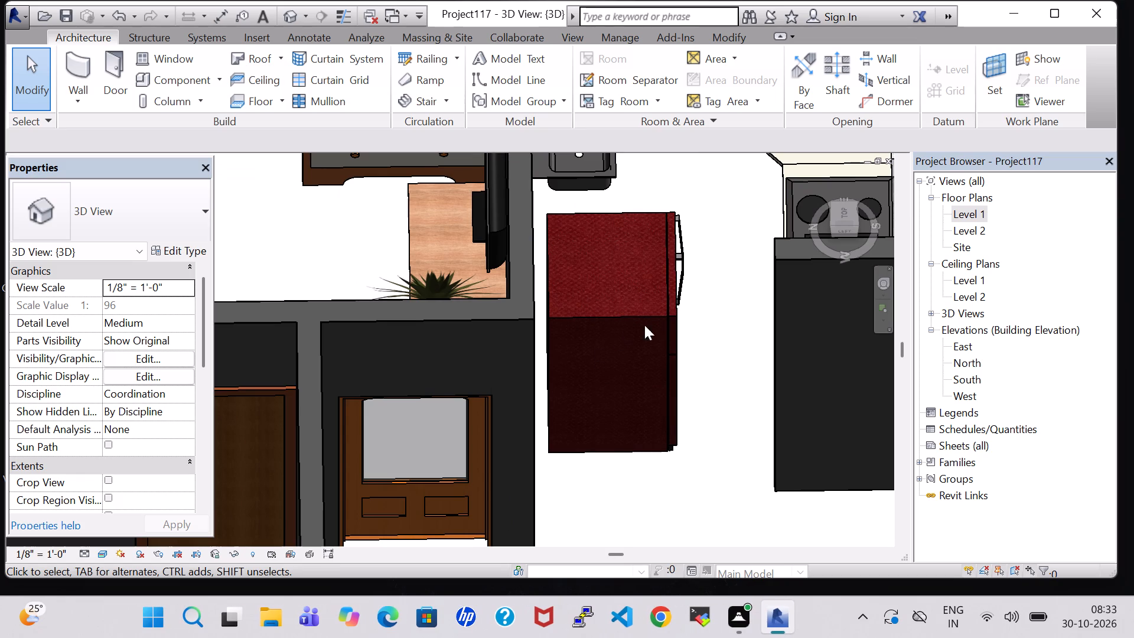
{"action": "left_click", "coordinate": [661, 315]}
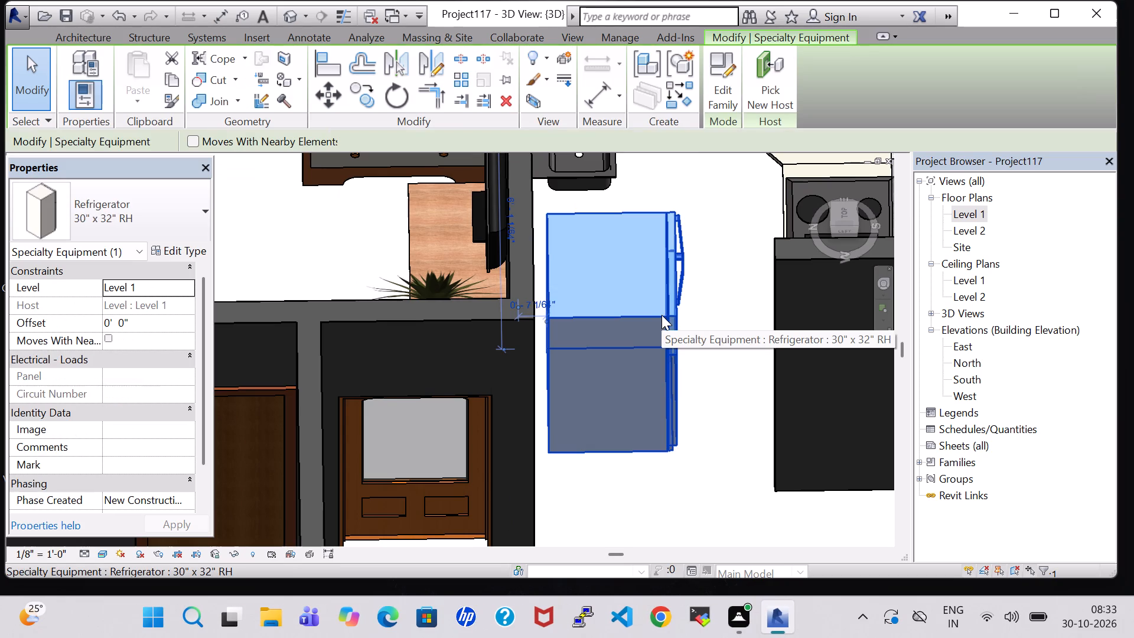
{"action": "key", "text": "Left"}
{"action": "key", "text": "Left"}
{"action": "left_click", "coordinate": [725, 395]}
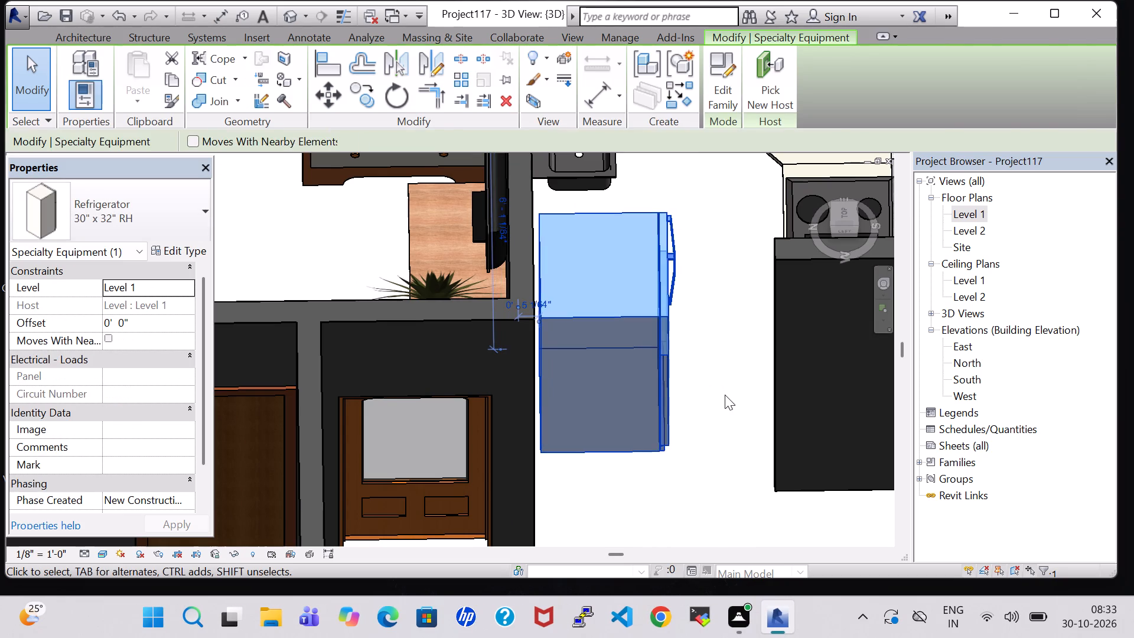
Check the refrigerator and surrounding rooms in 3D, and return to the Level 1 floor plan to view the wider layout.
{"action": "middle_click_drag", "start_coordinate": [725, 395], "coordinate": [709, 397]}
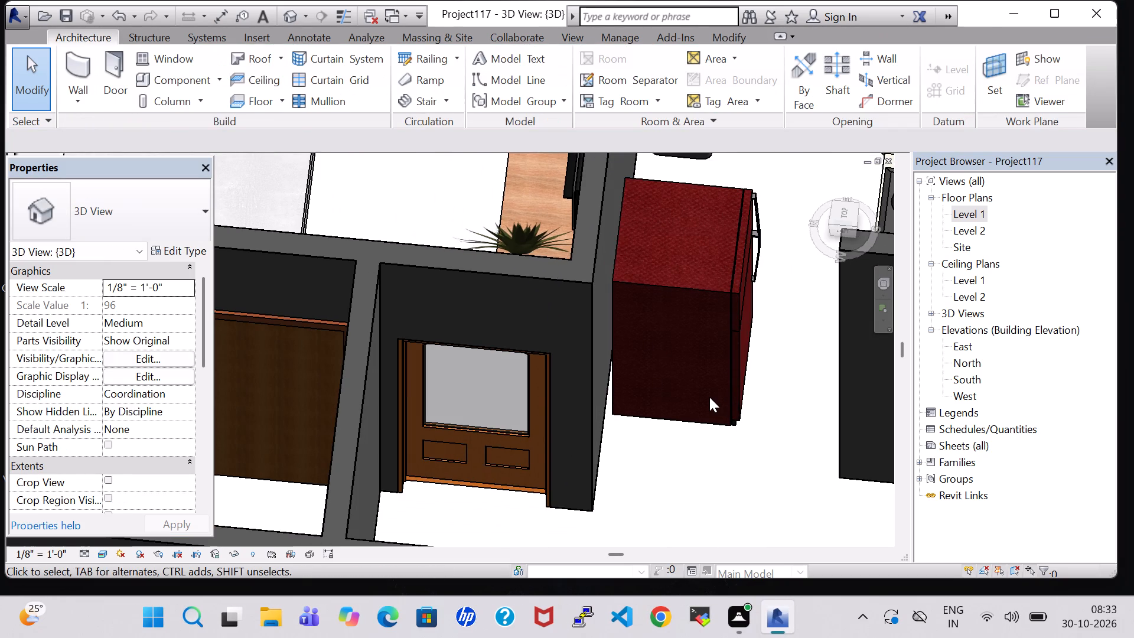
{"action": "middle_click", "coordinate": [709, 397], "text": "shift"}
{"action": "scroll", "coordinate": [713, 397], "scroll_direction": "down", "scroll_amount": 6}
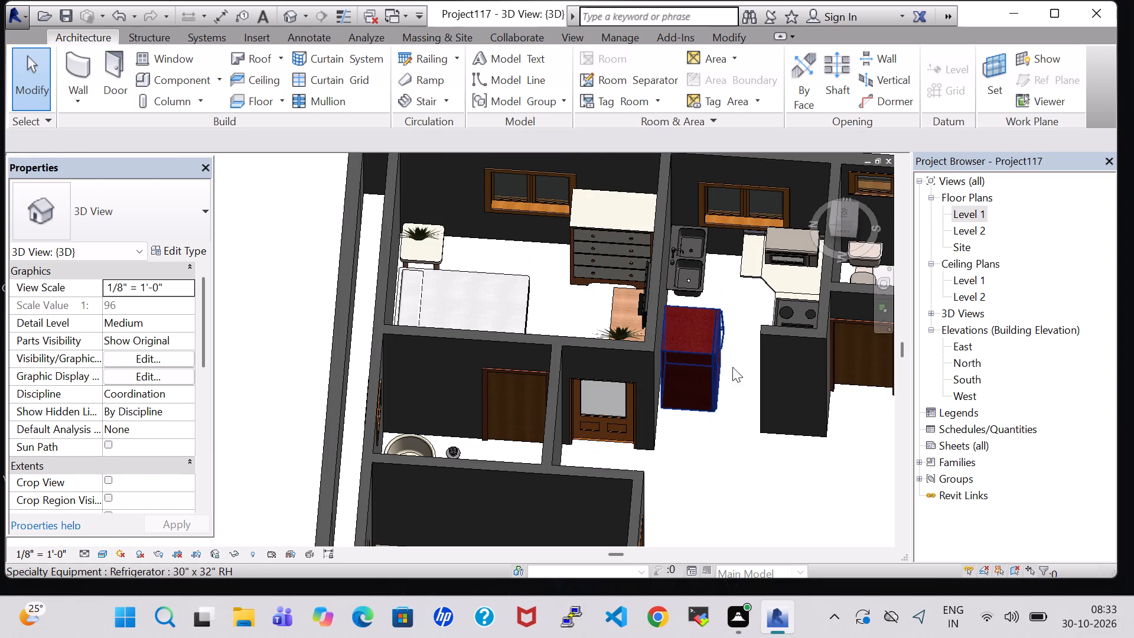
{"action": "scroll", "coordinate": [742, 353], "scroll_direction": "down", "scroll_amount": 3}
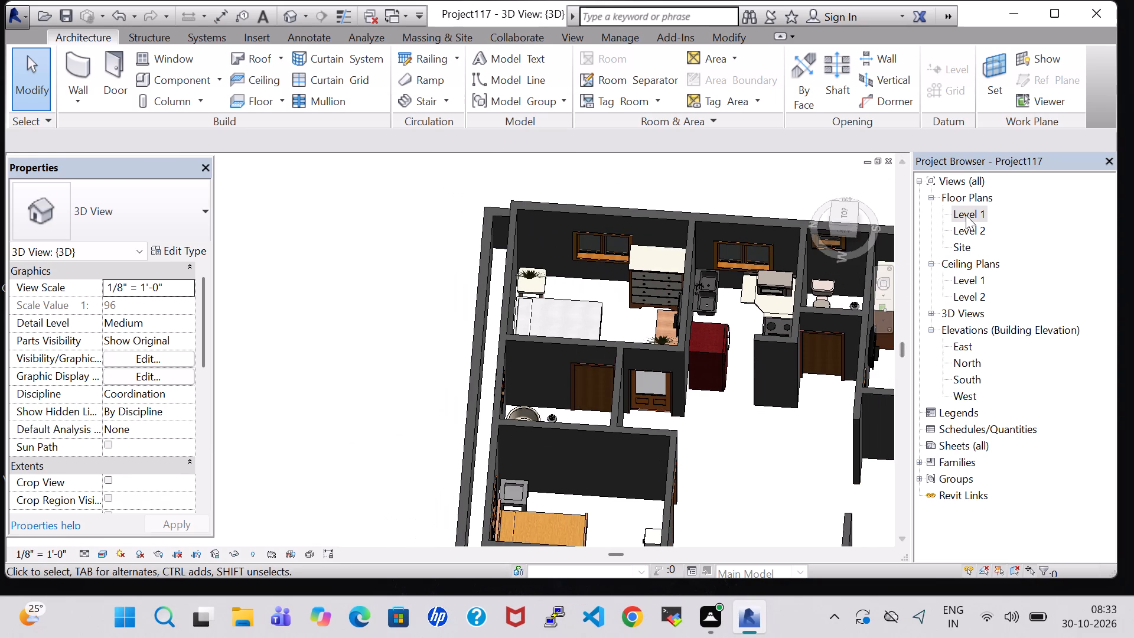
{"action": "double_click", "coordinate": [966, 215]}
{"action": "scroll", "coordinate": [730, 314], "scroll_direction": "down", "scroll_amount": 5}
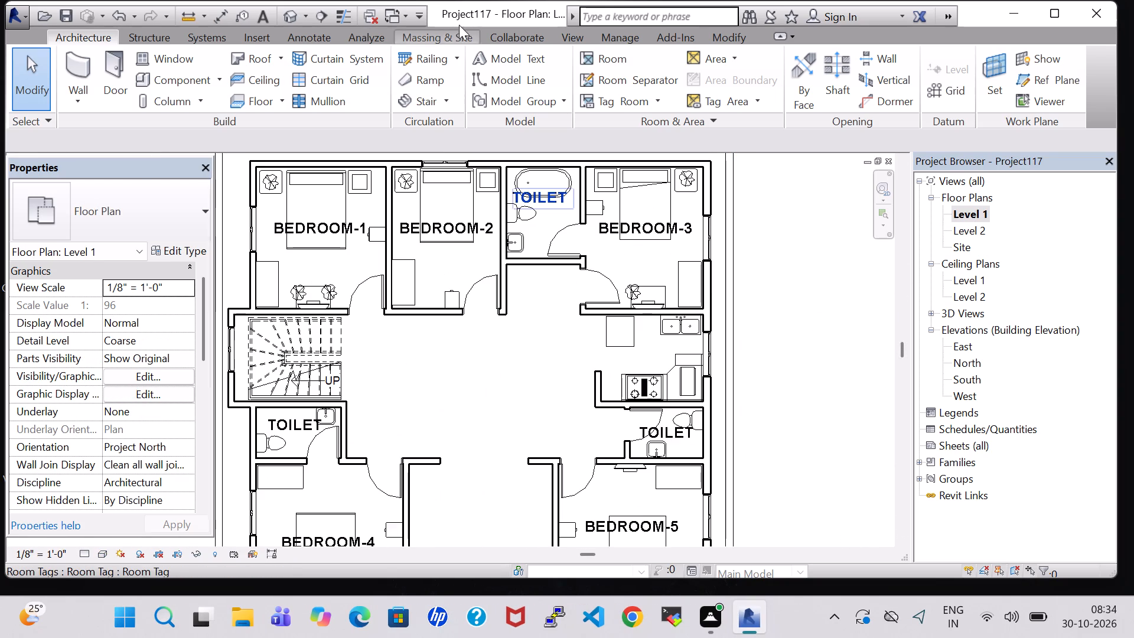
Place a tagged room over the kitchen area and rename it KITCHEN.
{"action": "left_click", "coordinate": [585, 60]}
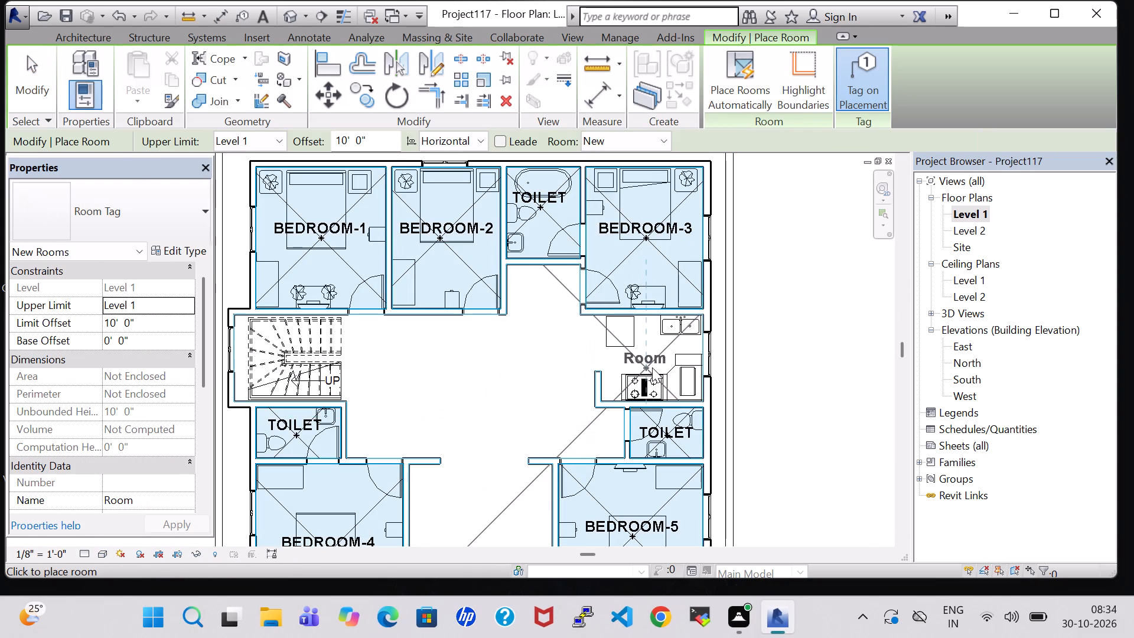
{"action": "left_click", "coordinate": [656, 365]}
{"action": "key", "text": "Escape"}
{"action": "key", "text": "Escape"}
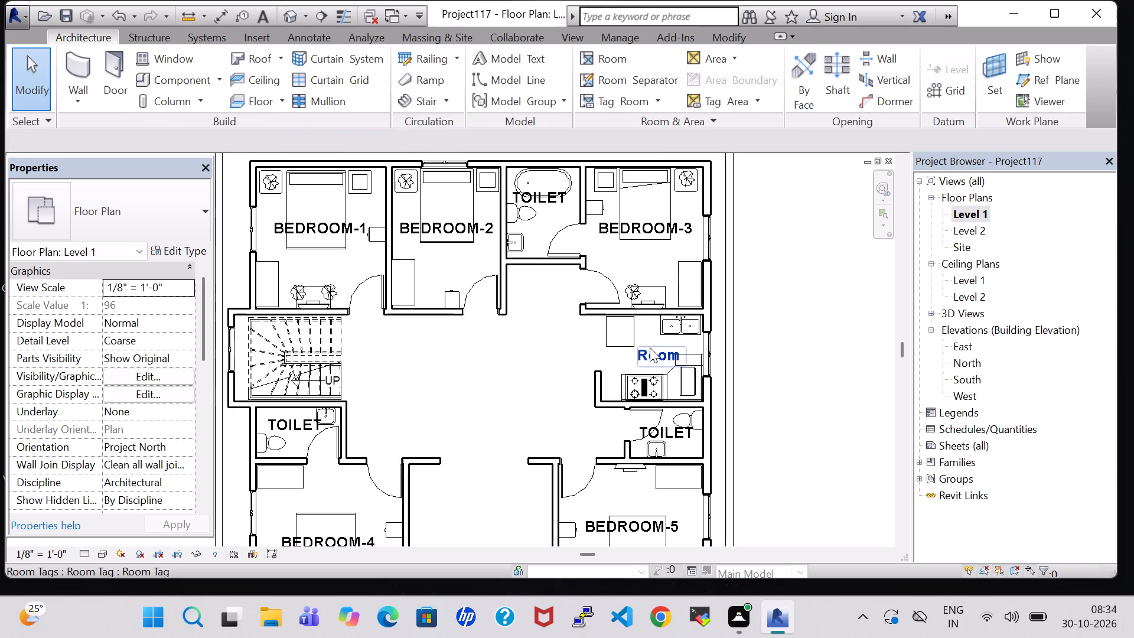
{"action": "double_click", "coordinate": [650, 347]}
{"action": "key", "text": "BackSpace"}
{"action": "type", "text": "KITCHEN"}
{"action": "key", "text": "Return"}
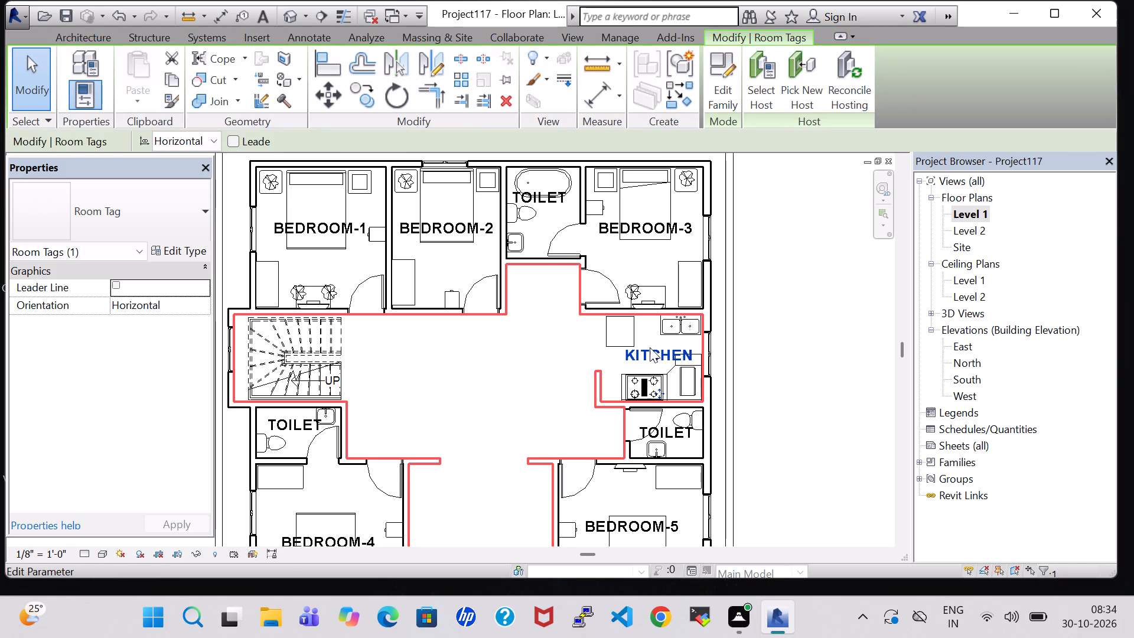
{"action": "left_click", "coordinate": [487, 382]}
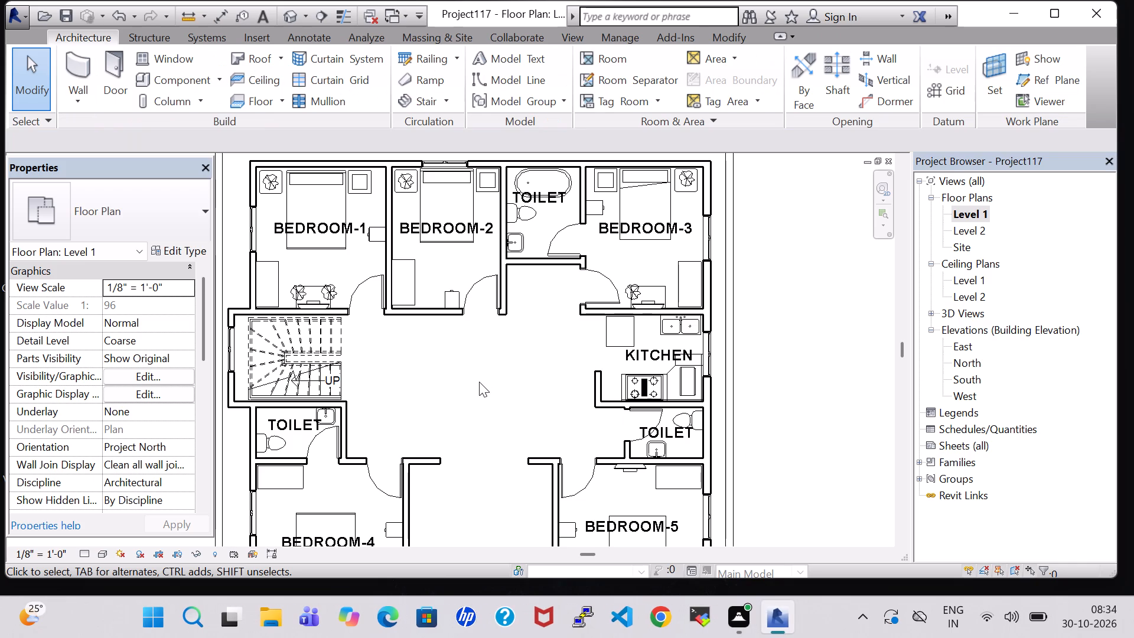
Examine the Level 1 plan around the open central hall for space to furnish.
{"action": "left_click", "coordinate": [479, 382]}
{"action": "scroll", "coordinate": [479, 382], "scroll_direction": "up", "scroll_amount": 2}
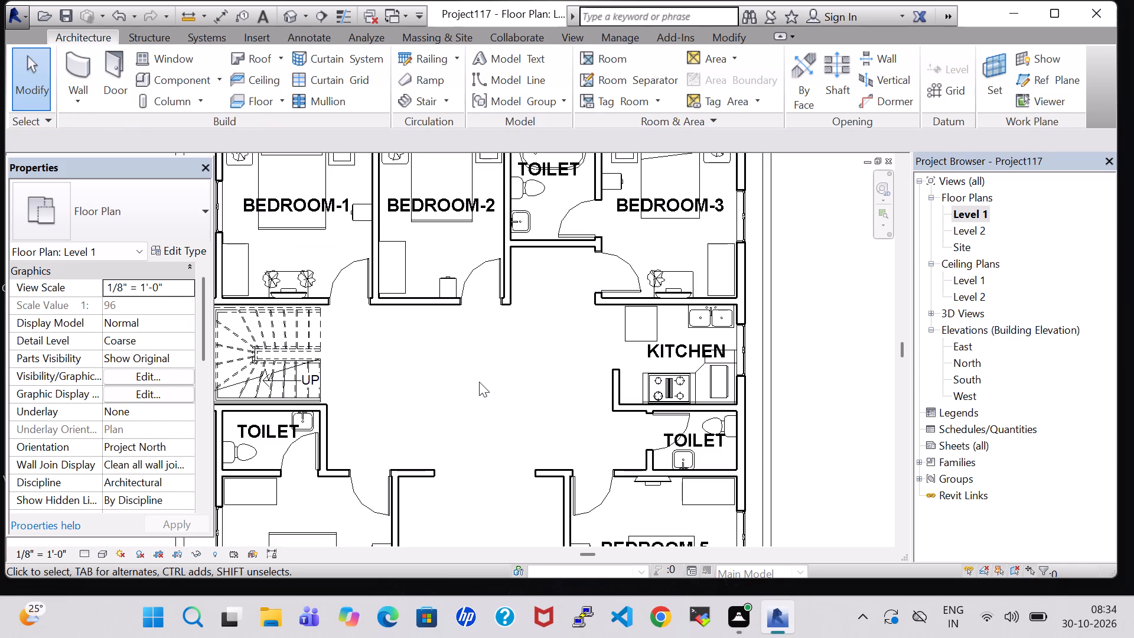
{"action": "scroll", "coordinate": [479, 382], "scroll_direction": "down", "scroll_amount": 2}
{"action": "middle_click_drag", "start_coordinate": [479, 382], "coordinate": [588, 421]}
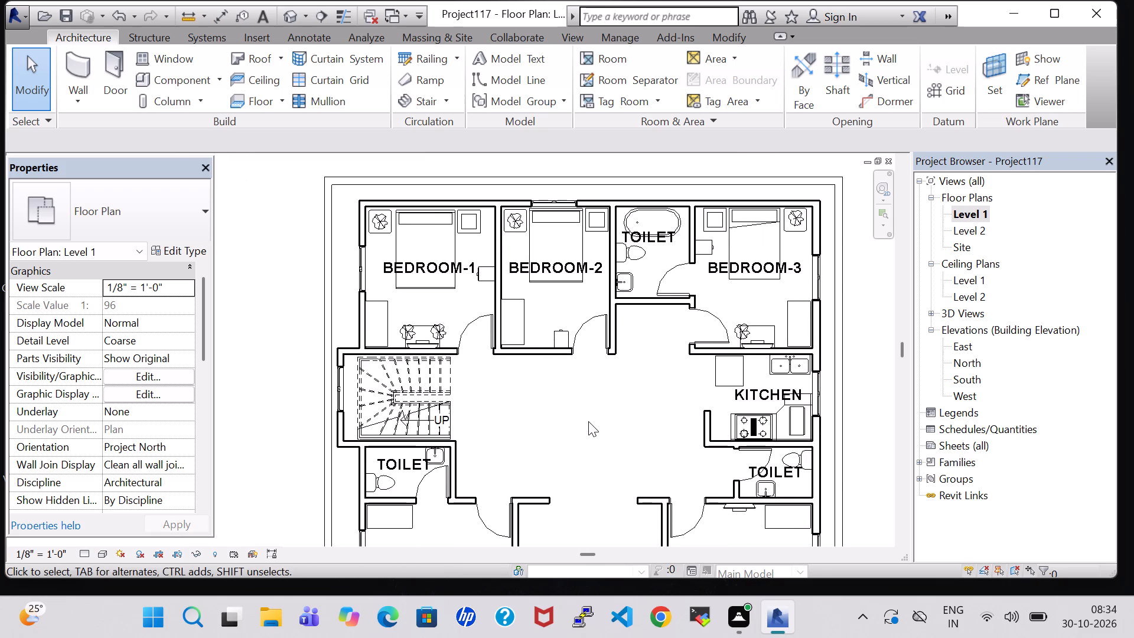
{"action": "scroll", "coordinate": [588, 421], "scroll_direction": "down", "scroll_amount": 3}
{"action": "middle_click_drag", "start_coordinate": [588, 421], "coordinate": [530, 346]}
{"action": "scroll", "coordinate": [530, 344], "scroll_direction": "up", "scroll_amount": 2}
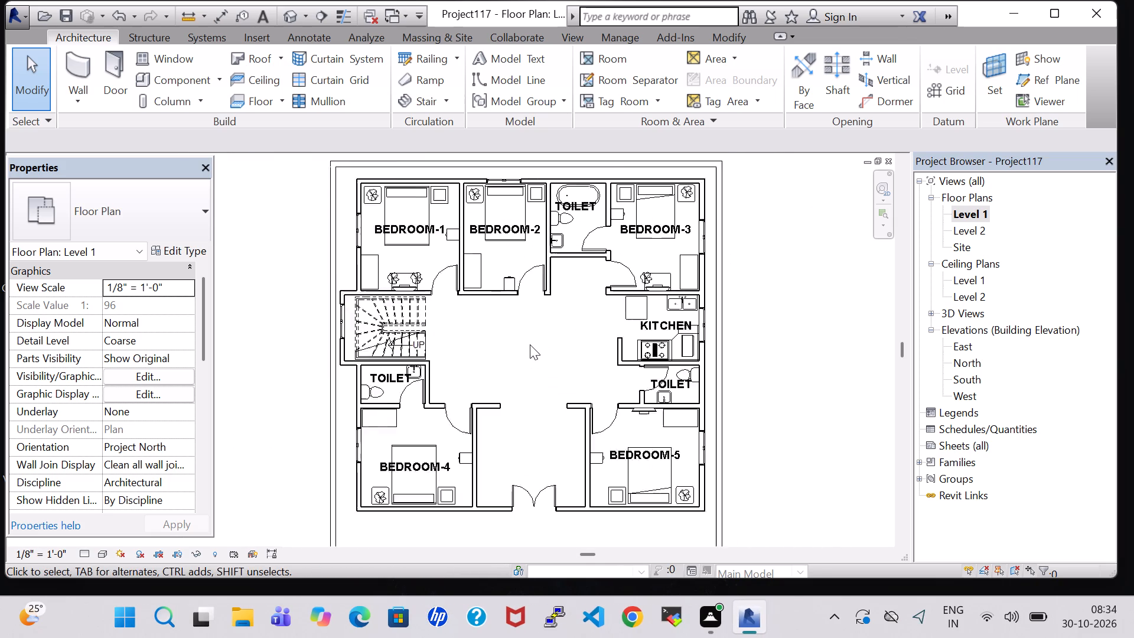
{"action": "scroll", "coordinate": [530, 344], "scroll_direction": "up", "scroll_amount": 1}
{"action": "middle_click_drag", "start_coordinate": [530, 344], "coordinate": [542, 350]}
Load the Table-Dining Round w Chairs family from Furniture > Tables and place a 36" Diameter set in the hall beside the kitchen.
{"action": "left_click", "coordinate": [168, 84]}
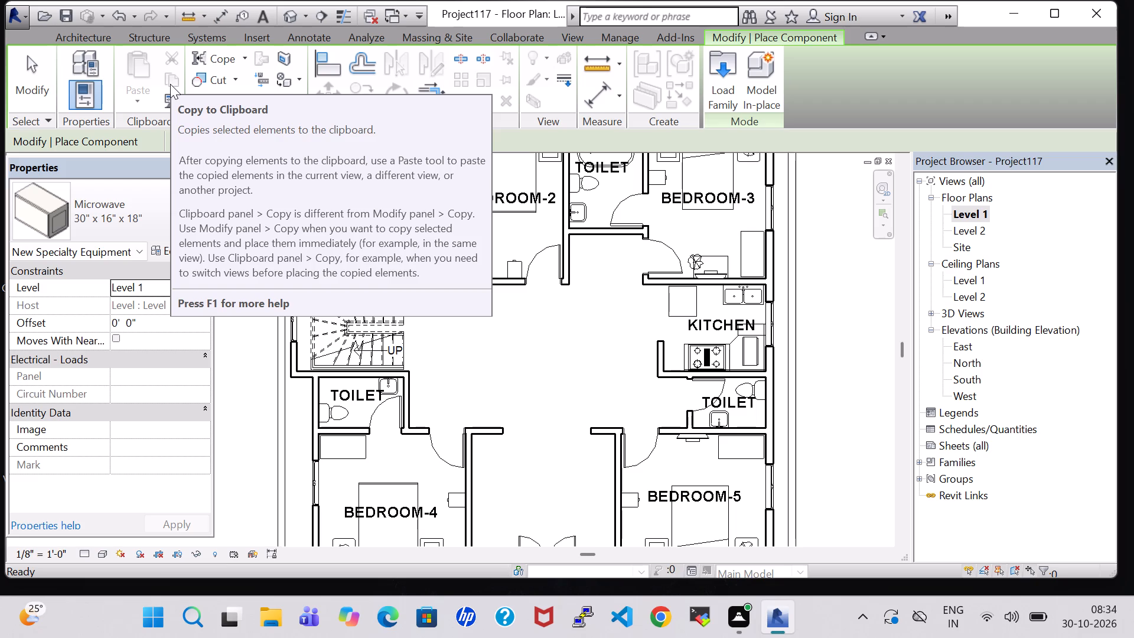
{"action": "left_click", "coordinate": [91, 40]}
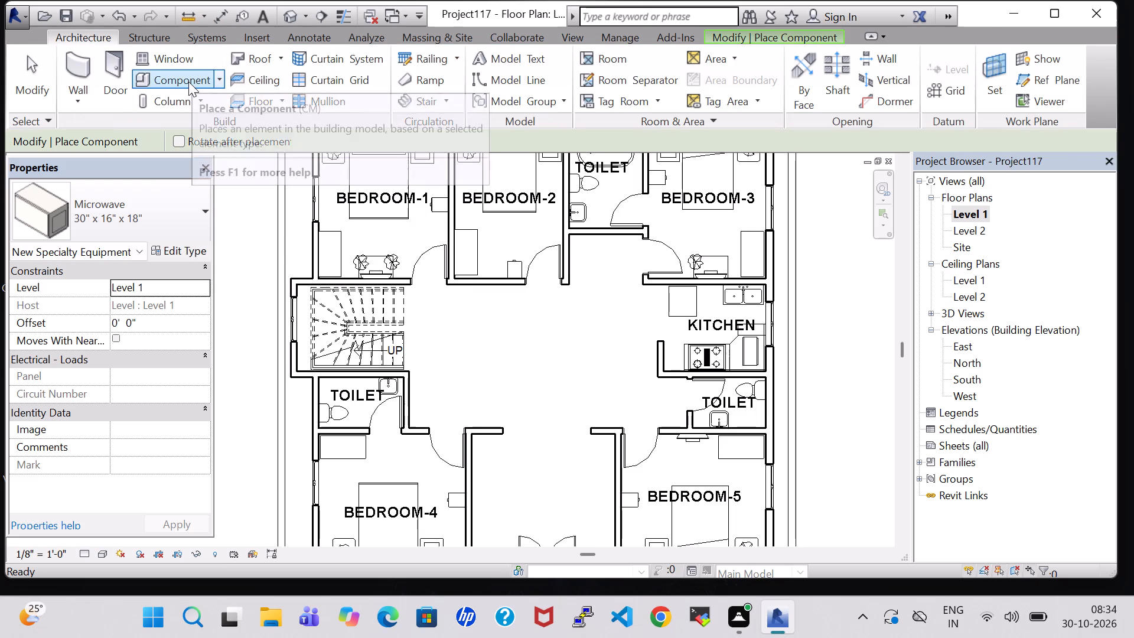
{"action": "left_click", "coordinate": [188, 82]}
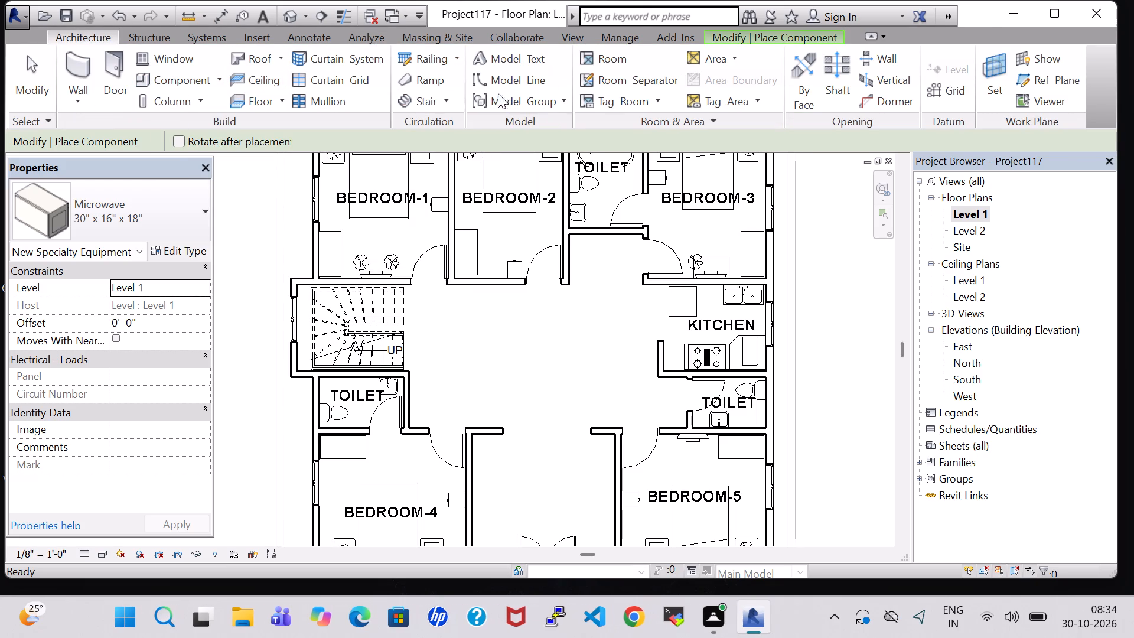
{"action": "left_click", "coordinate": [184, 87]}
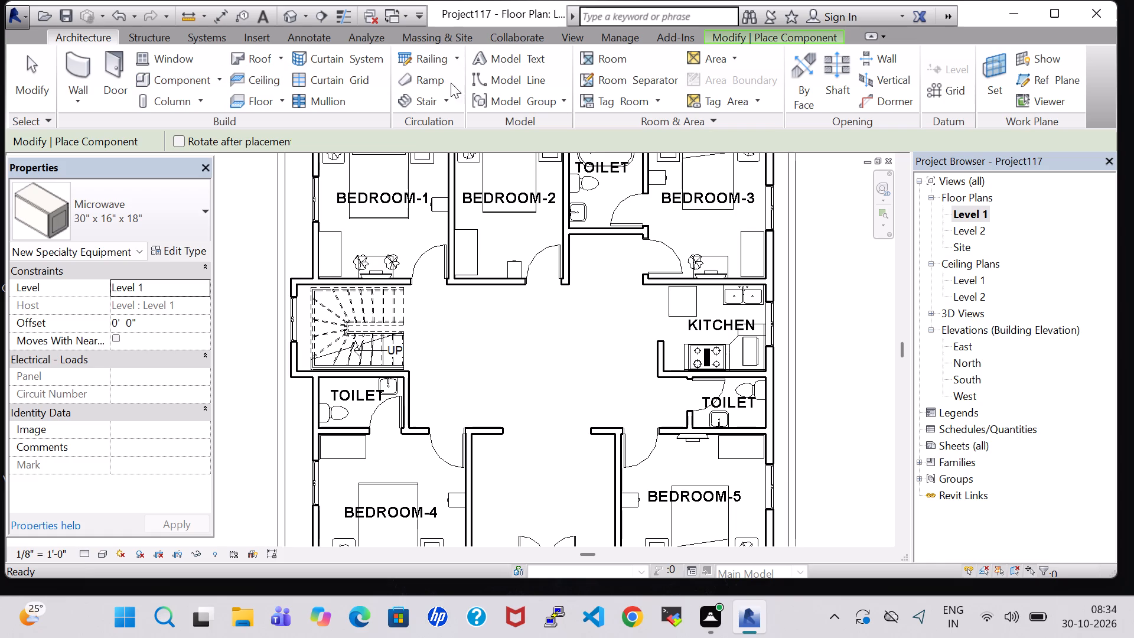
{"action": "left_click", "coordinate": [191, 84]}
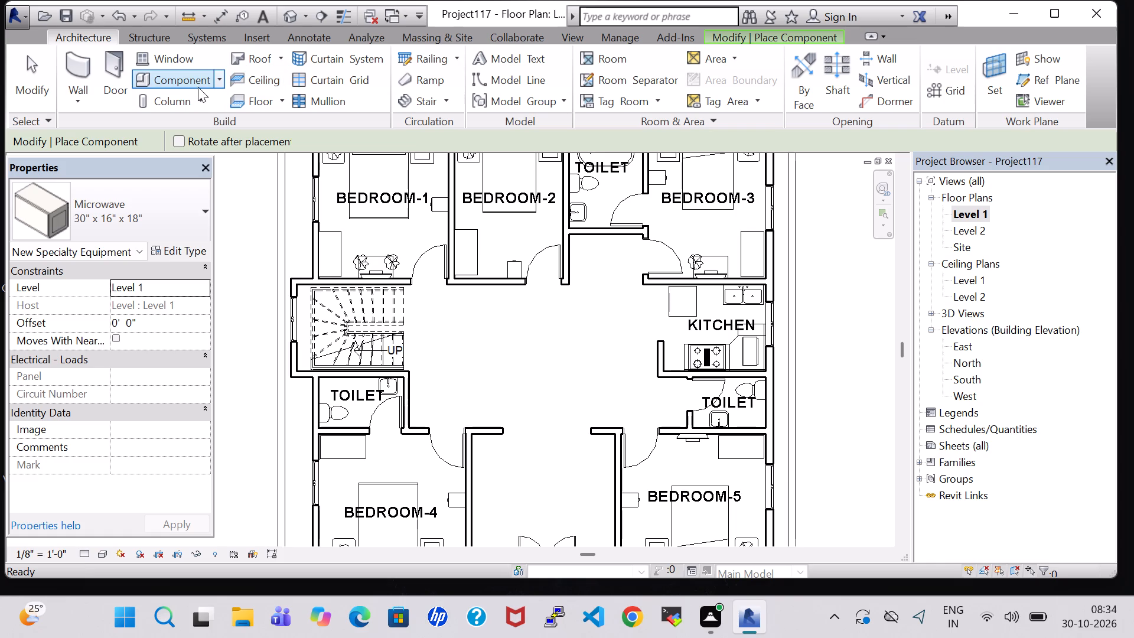
{"action": "key", "text": "Escape"}
{"action": "left_click", "coordinate": [197, 87]}
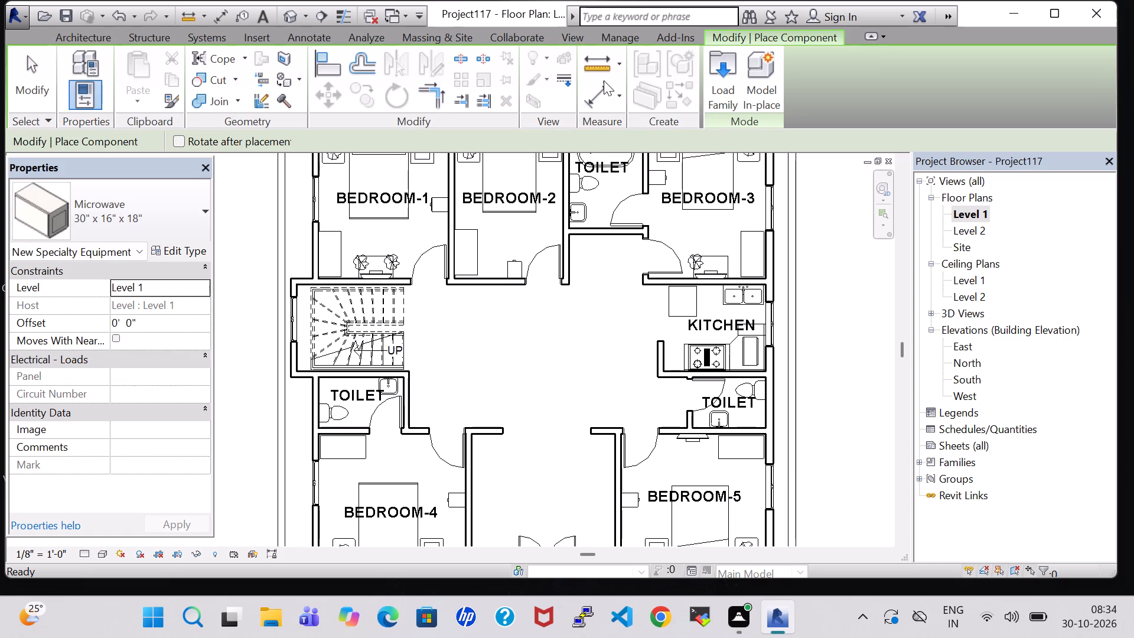
{"action": "left_click", "coordinate": [718, 79]}
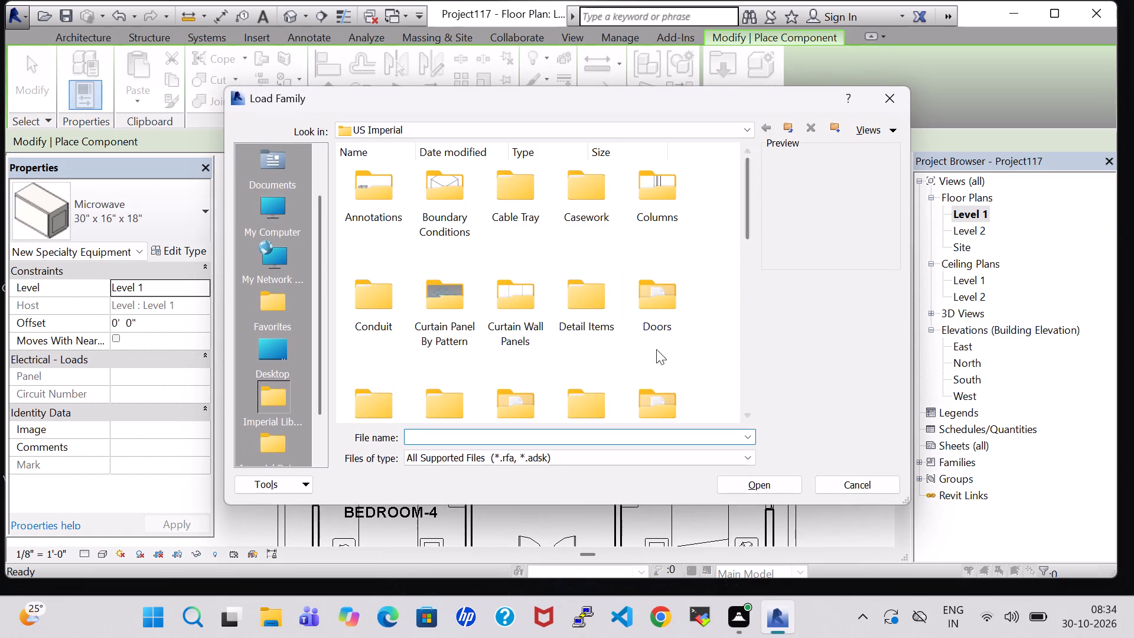
{"action": "double_click", "coordinate": [636, 404]}
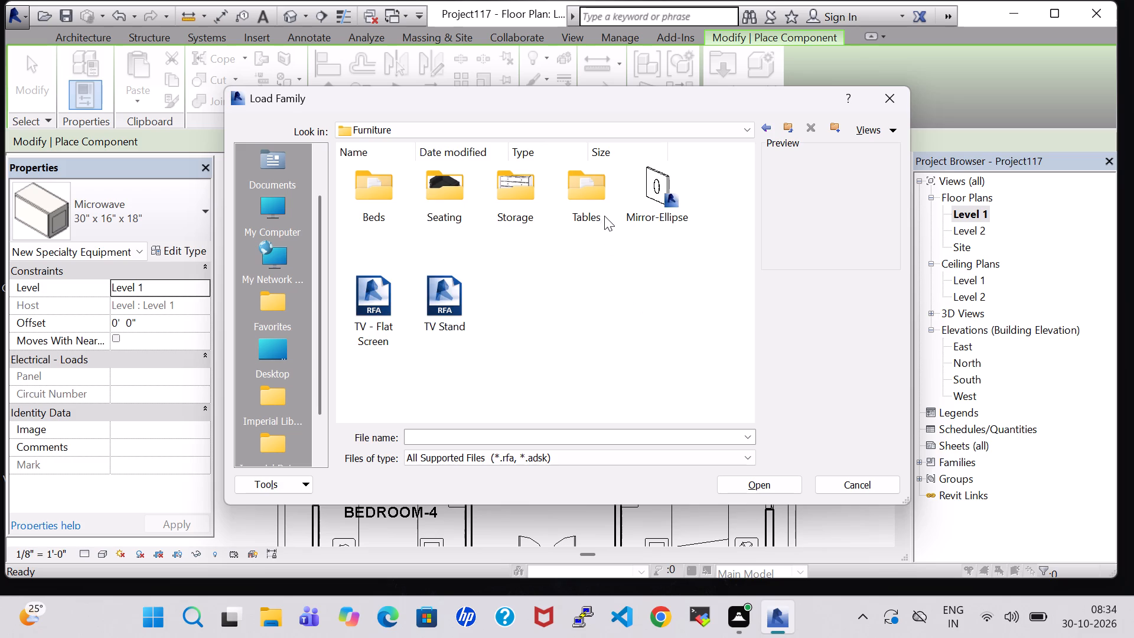
{"action": "double_click", "coordinate": [603, 211]}
{"action": "double_click", "coordinate": [591, 192]}
{"action": "left_click", "coordinate": [591, 192]}
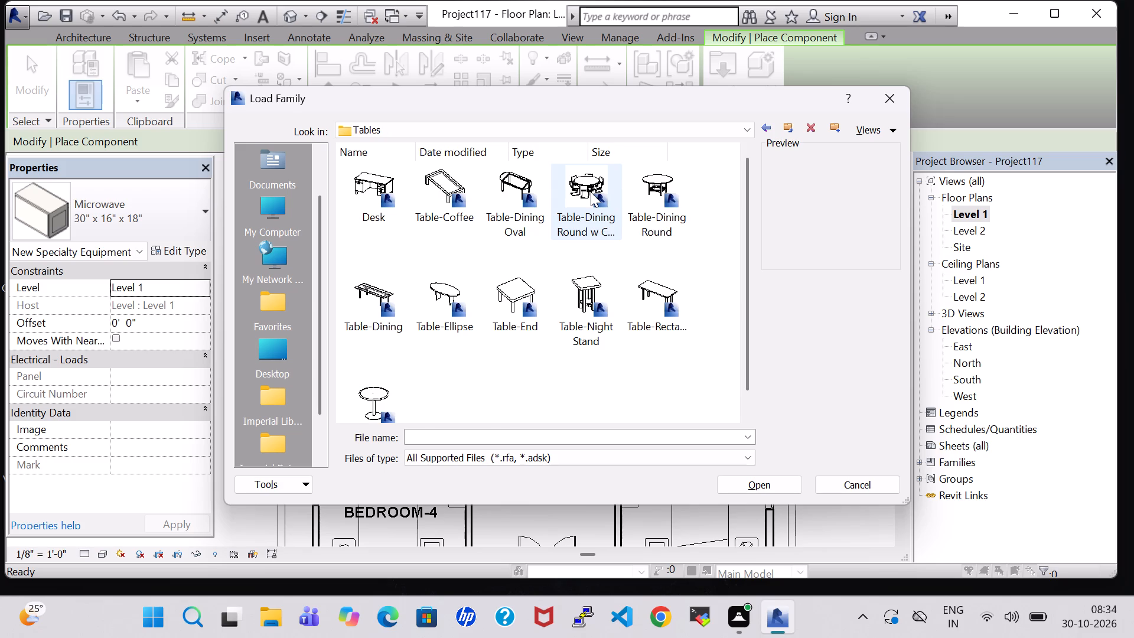
{"action": "left_click", "coordinate": [768, 480]}
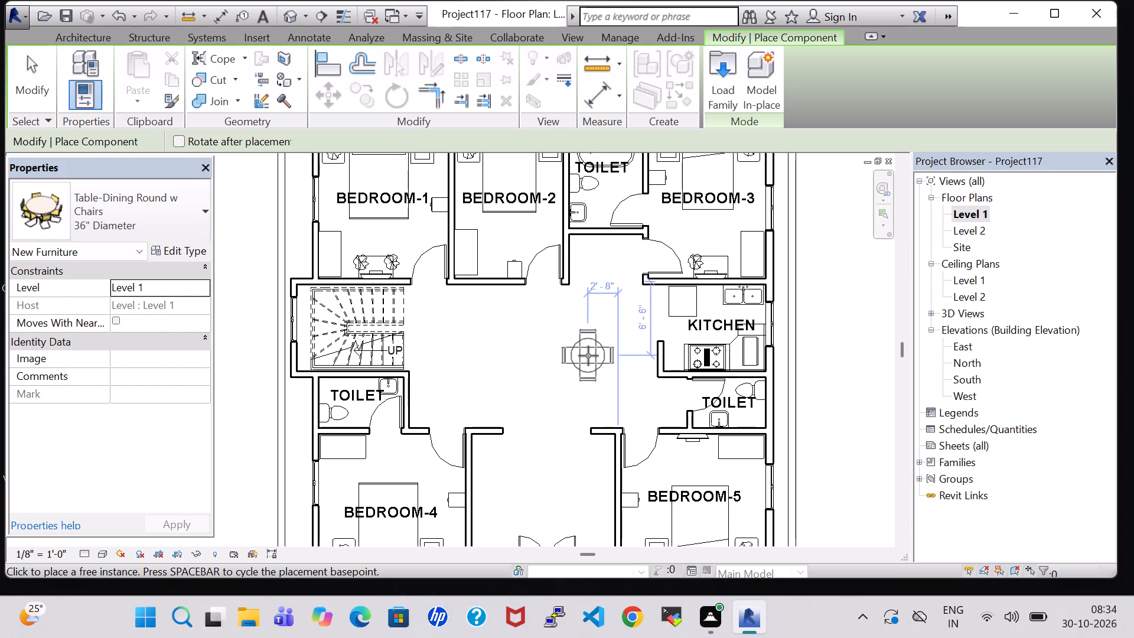
{"action": "left_click", "coordinate": [606, 357]}
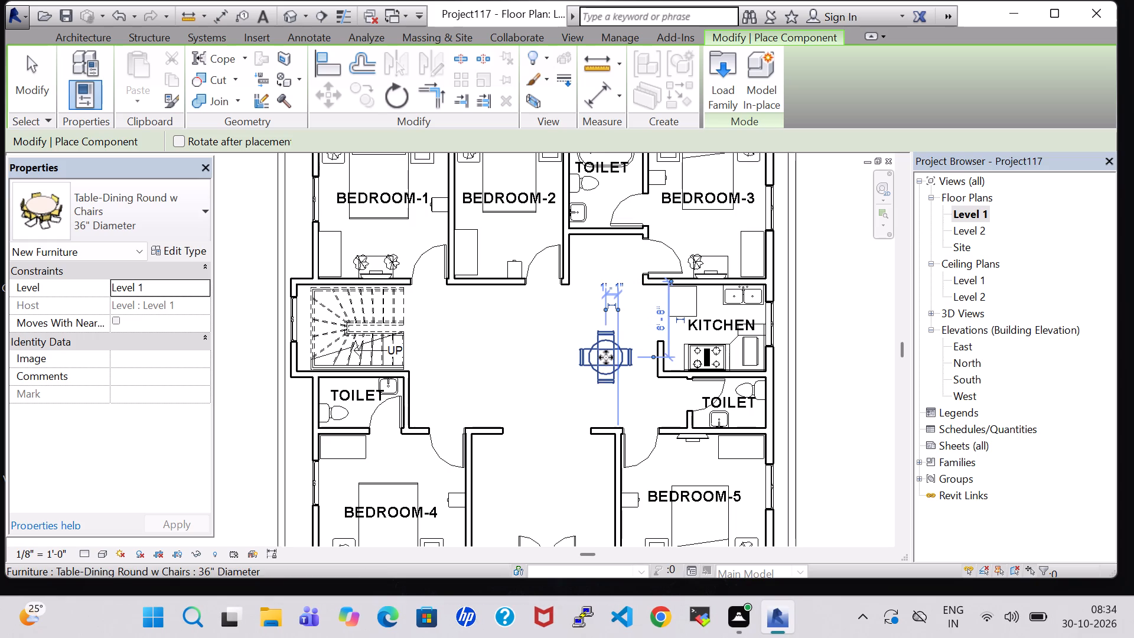
{"action": "key", "text": "Escape"}
{"action": "key", "text": "Escape"}
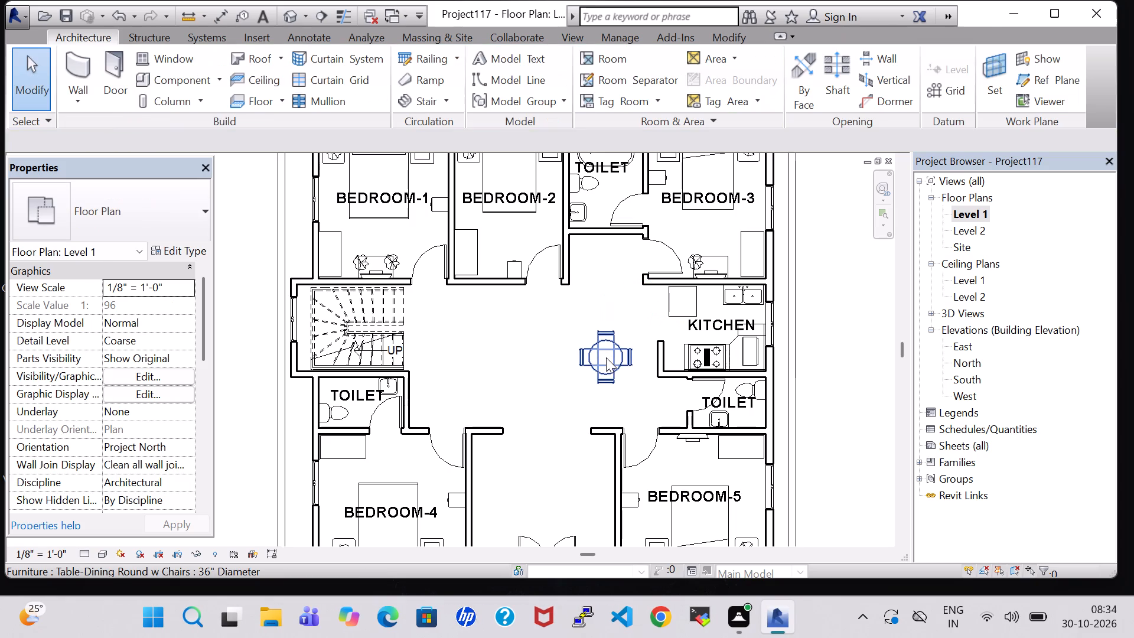
Nudge the dining set three net increments away from the kitchen toward the staircase and one increment toward the upper bedrooms.
{"action": "key", "text": "Left"}
{"action": "key", "text": "Left"}
{"action": "left_click", "coordinate": [562, 347]}
{"action": "left_click", "coordinate": [585, 354]}
{"action": "key", "text": "Left"}
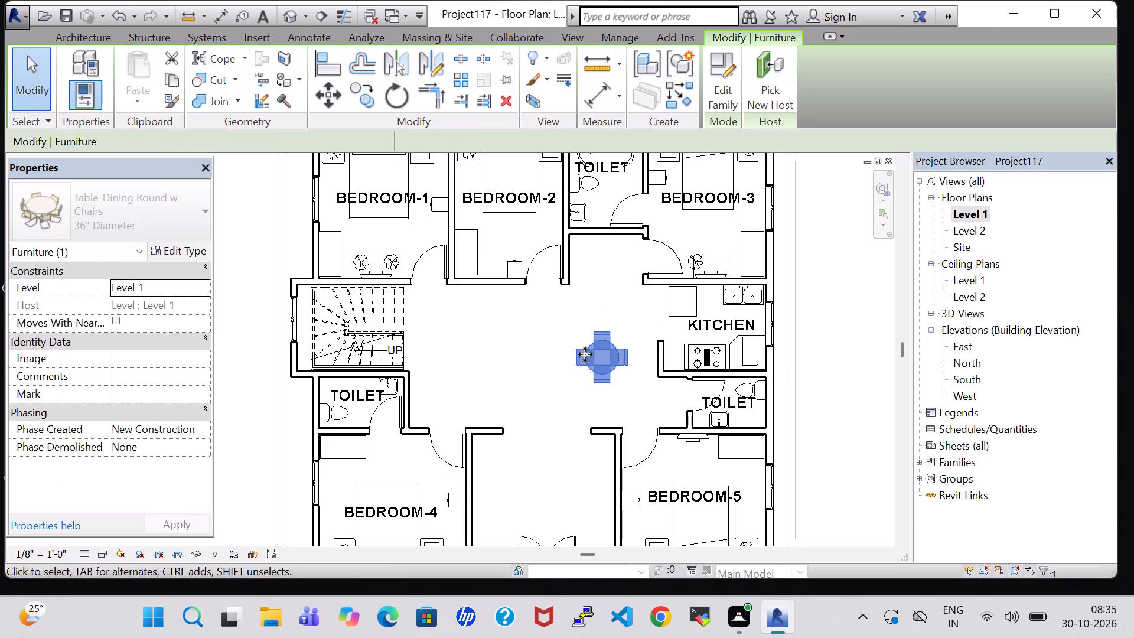
{"action": "key", "text": "Left"}
{"action": "key", "text": "Left"}
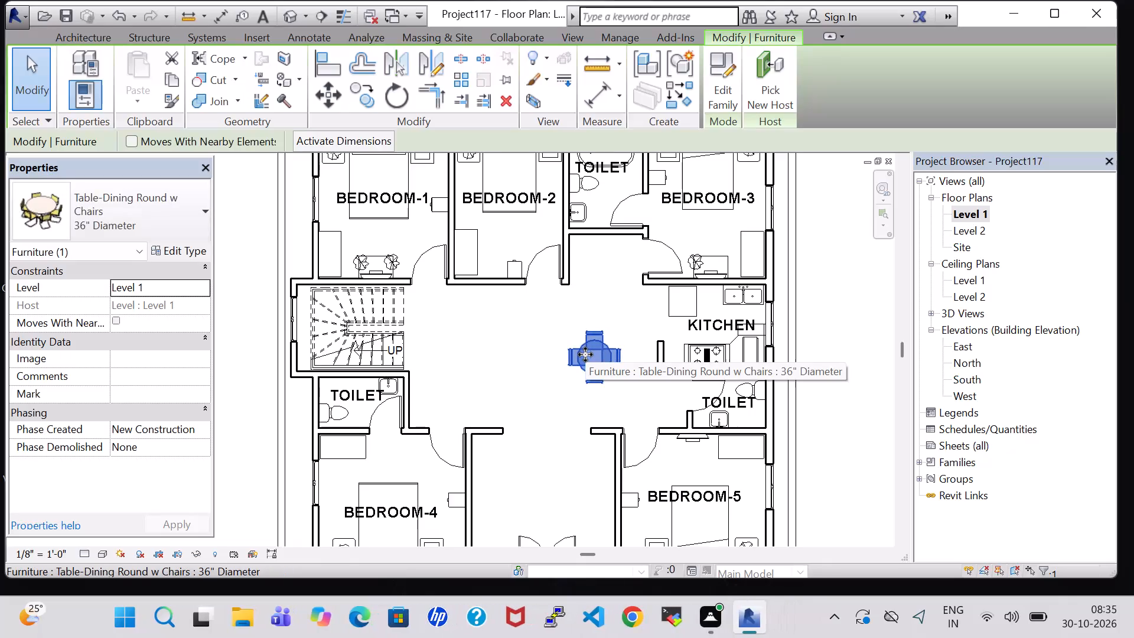
{"action": "key", "text": "Left"}
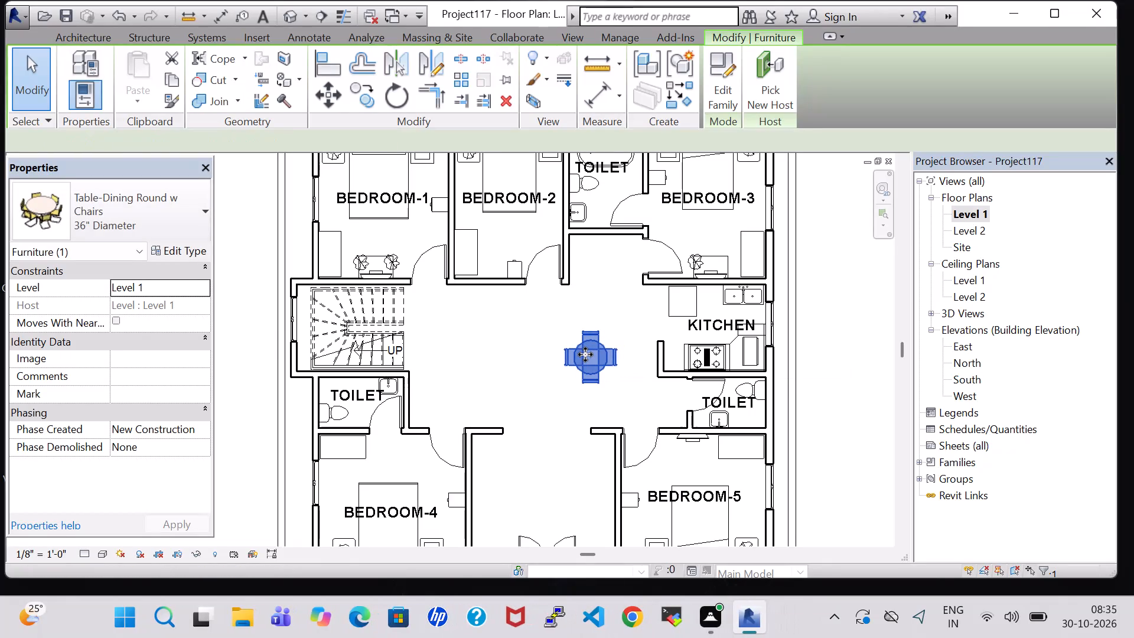
{"action": "key", "text": "Up"}
{"action": "key", "text": "Right"}
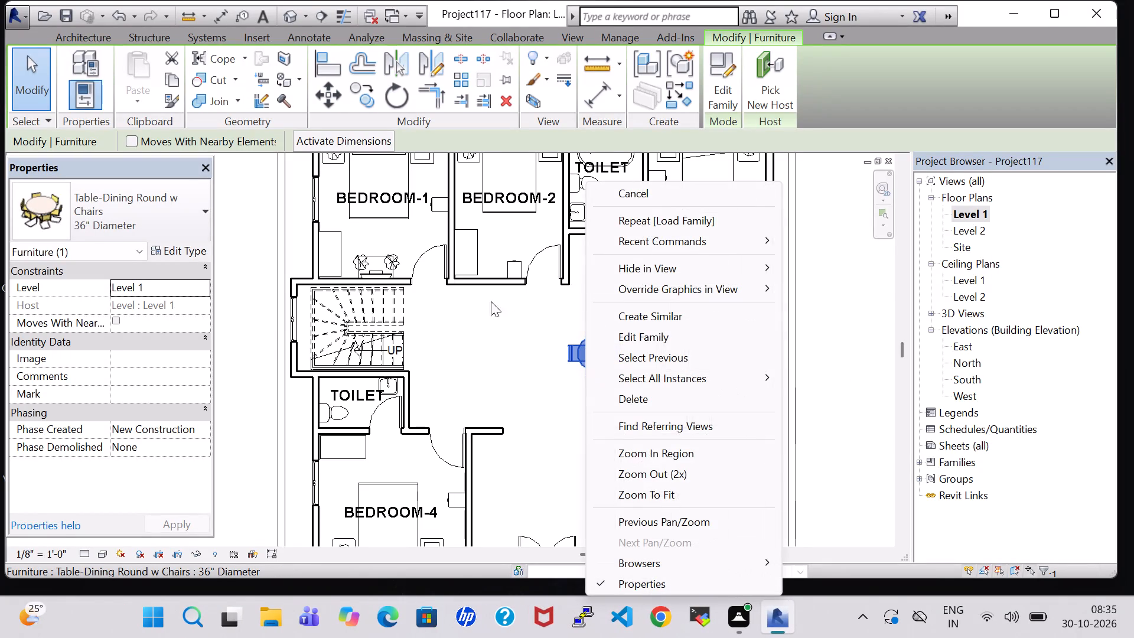
{"action": "left_click", "coordinate": [447, 343]}
Change the round dining set's type to 60" Diameter.
{"action": "left_click", "coordinate": [162, 245]}
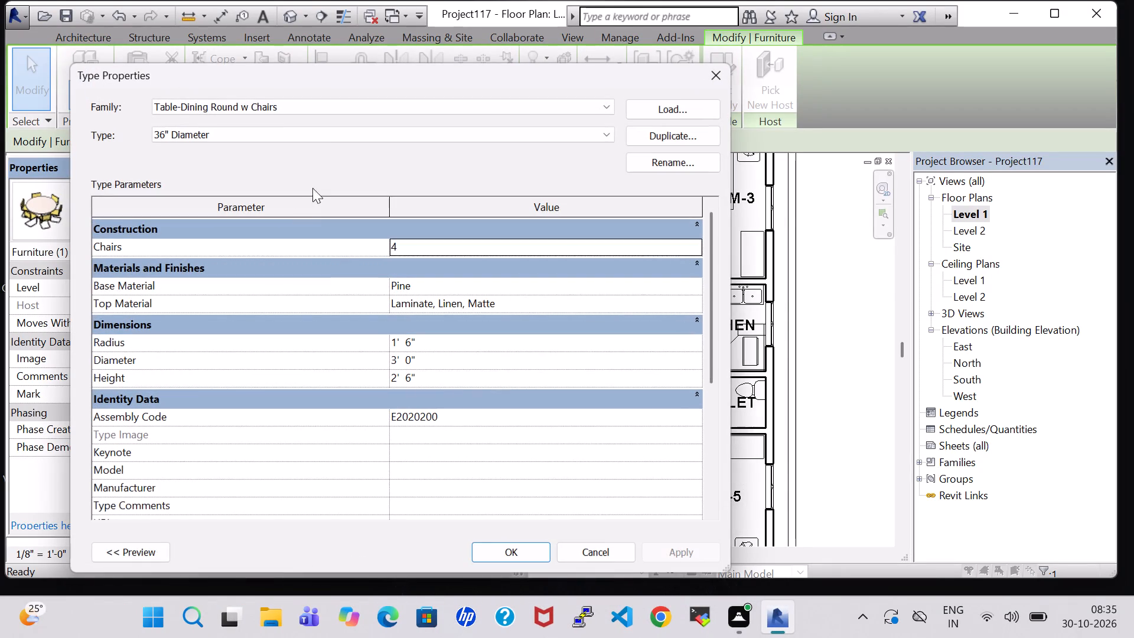
{"action": "left_click", "coordinate": [321, 139]}
{"action": "left_click", "coordinate": [321, 164]}
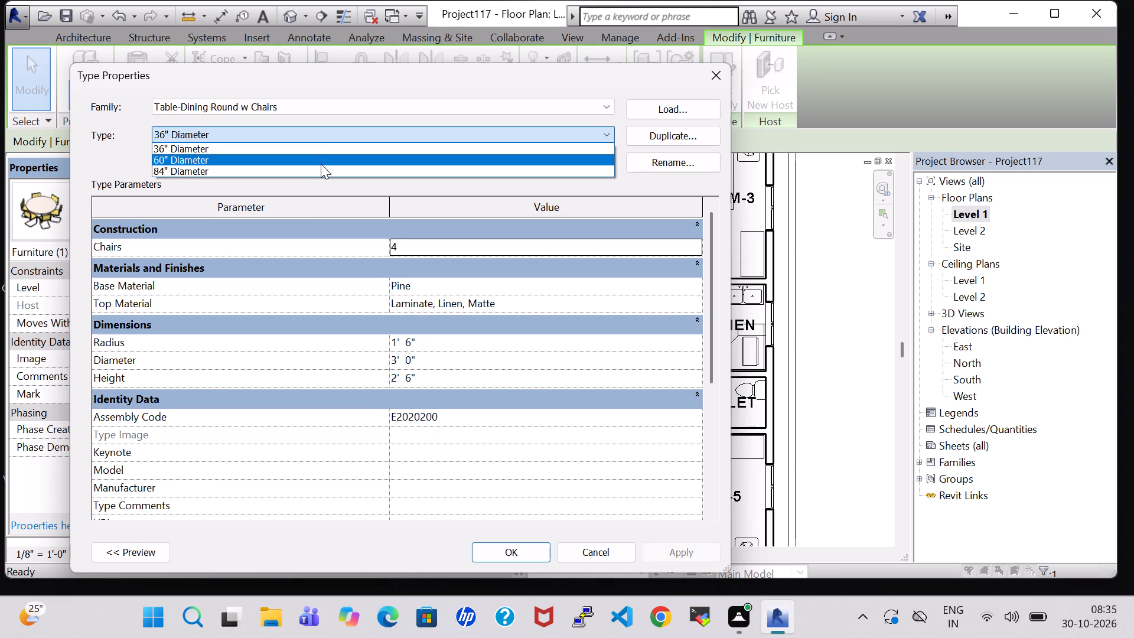
{"action": "left_click", "coordinate": [490, 548]}
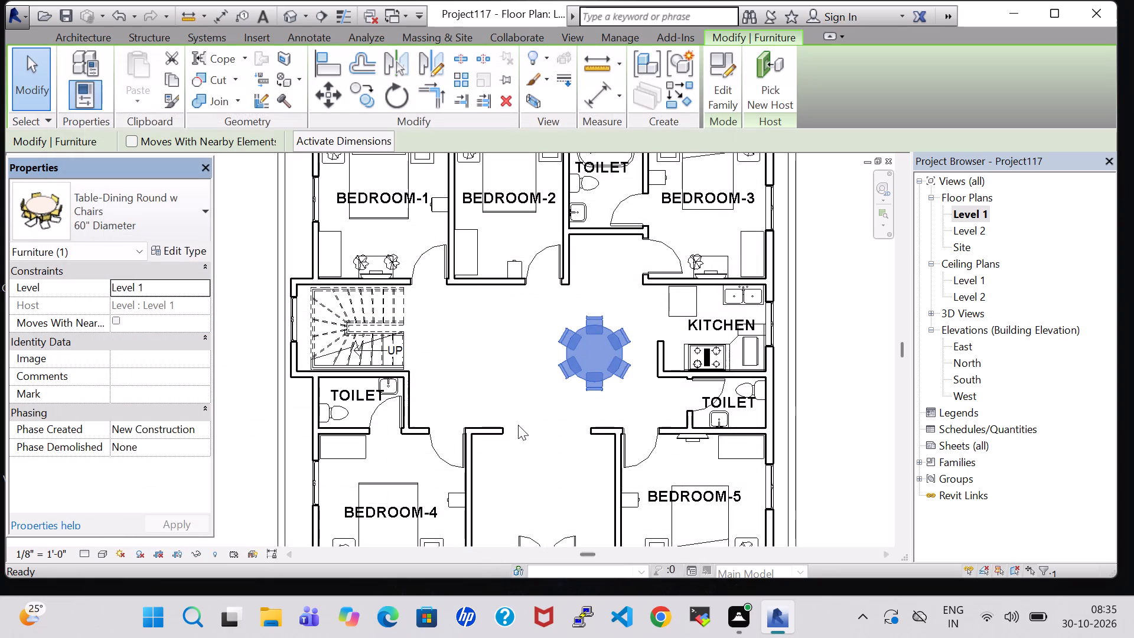
{"action": "left_click", "coordinate": [498, 385]}
Load the Sofa-Corbu family from Furniture > Seating and place one sofa in the hall between the staircase and the dining set.
{"action": "scroll", "coordinate": [498, 385], "scroll_direction": "down", "scroll_amount": 2}
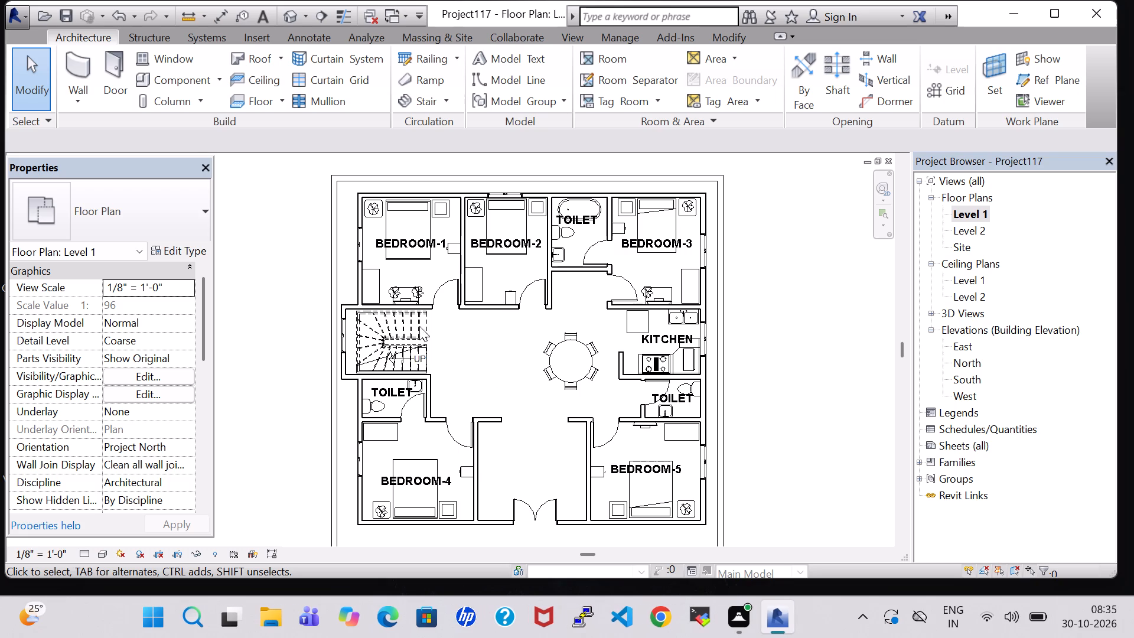
{"action": "left_click", "coordinate": [163, 76]}
{"action": "left_click", "coordinate": [726, 67]}
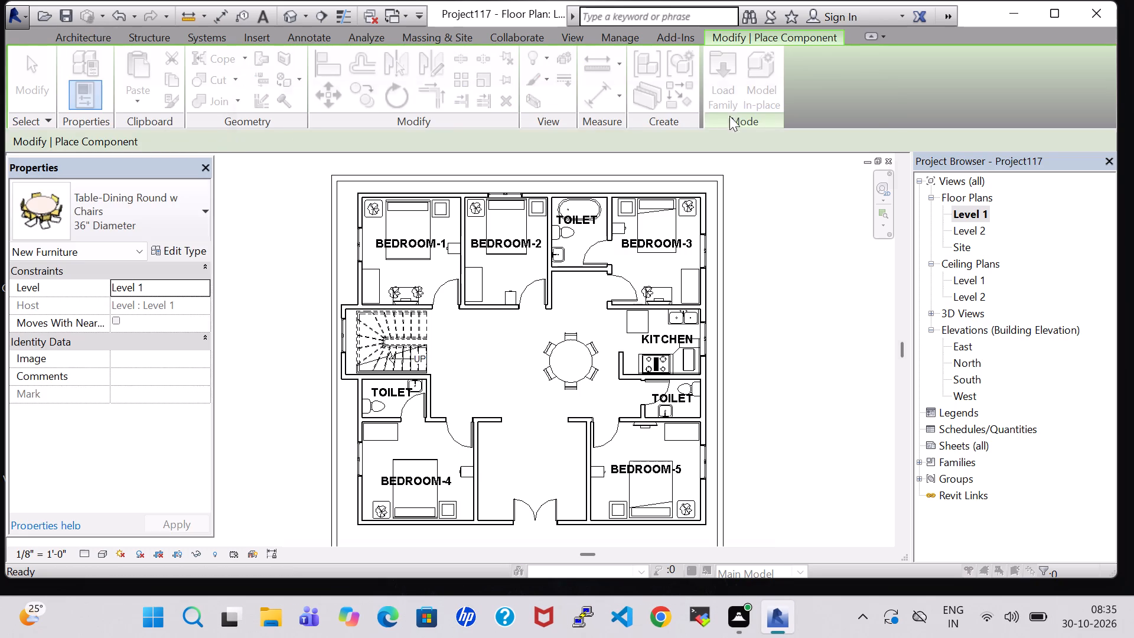
{"action": "scroll", "coordinate": [686, 364], "scroll_direction": "down", "scroll_amount": 2}
{"action": "scroll", "coordinate": [660, 223], "scroll_direction": "up", "scroll_amount": 2}
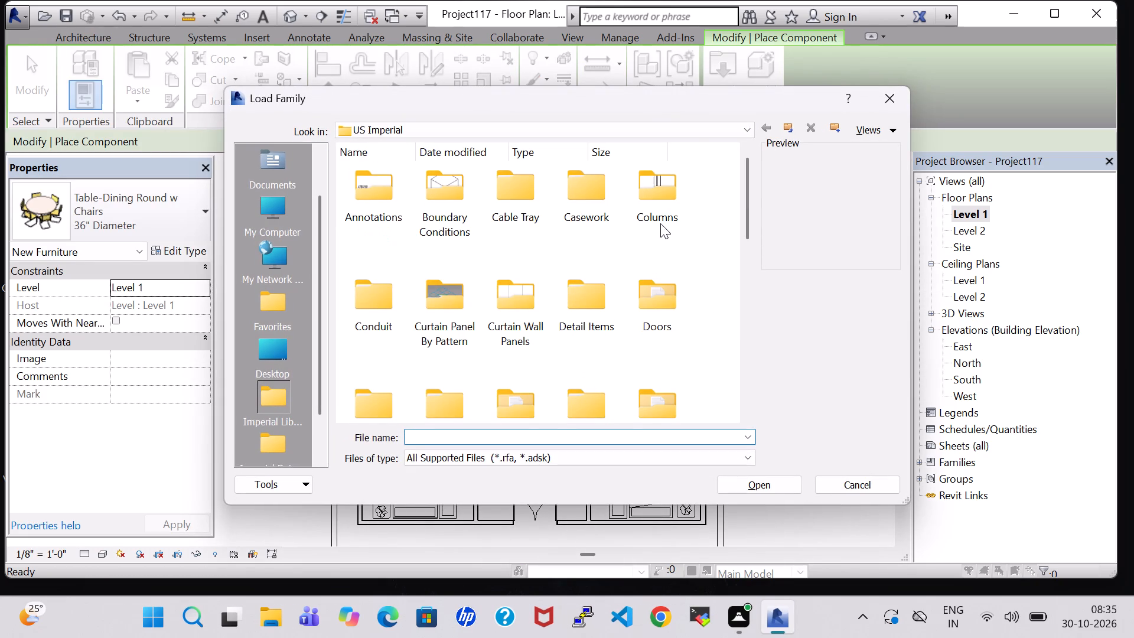
{"action": "double_click", "coordinate": [669, 399]}
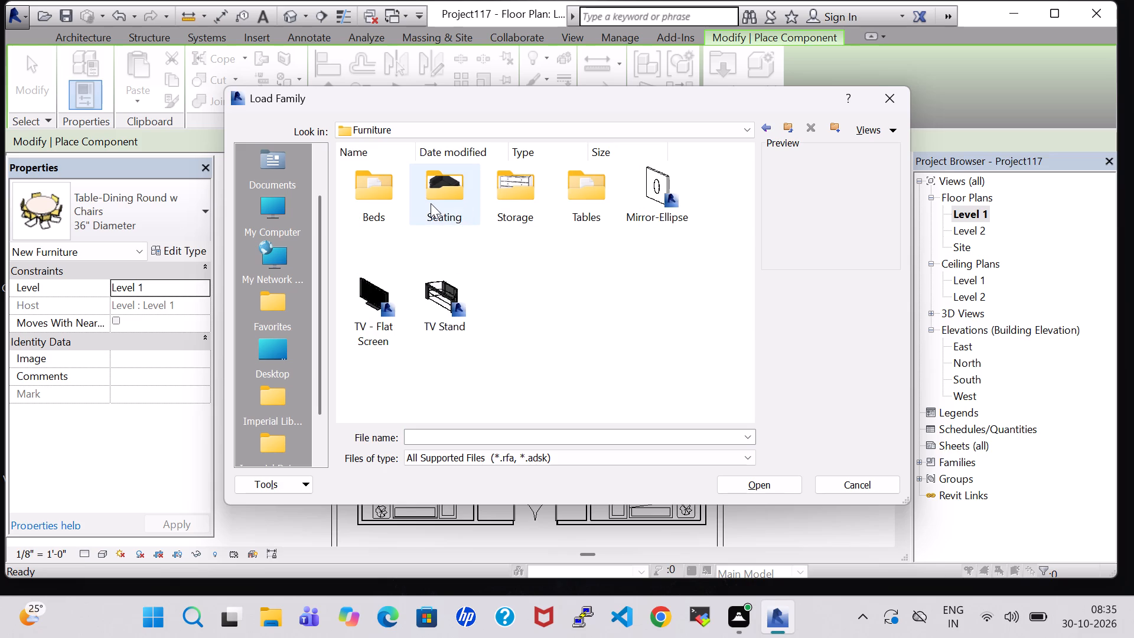
{"action": "double_click", "coordinate": [431, 203]}
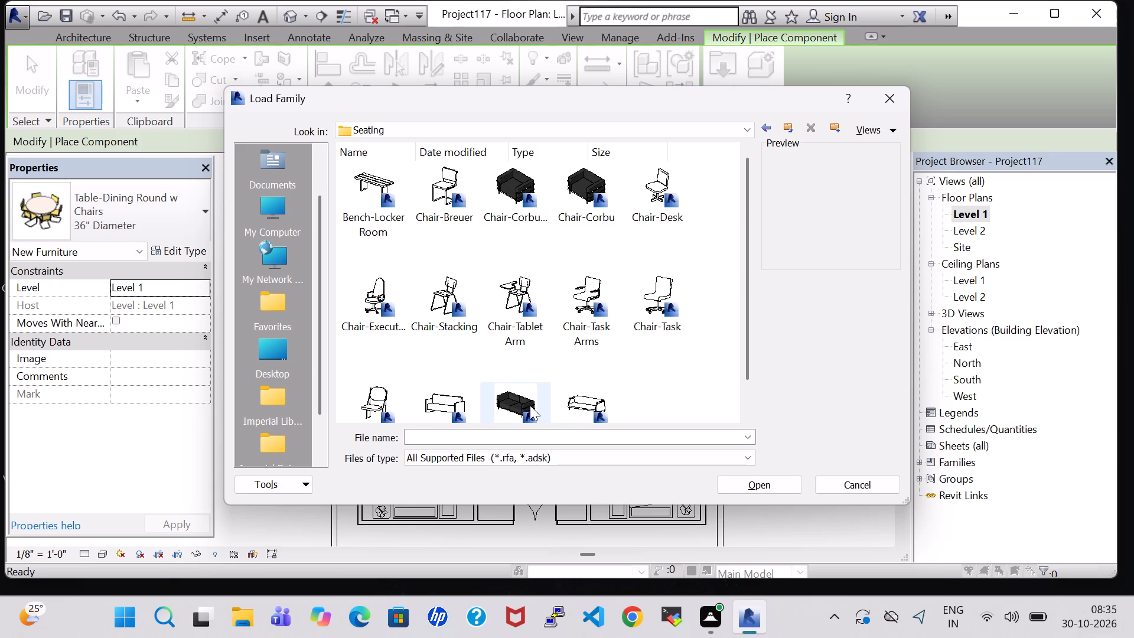
{"action": "left_click", "coordinate": [530, 405]}
{"action": "left_click", "coordinate": [746, 482]}
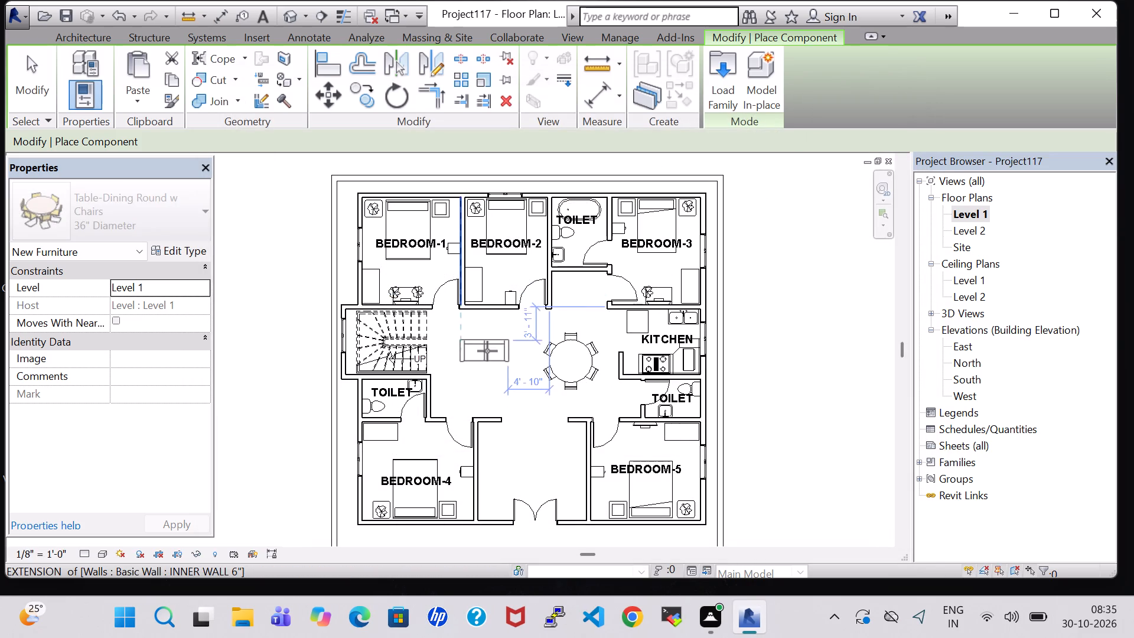
{"action": "scroll", "coordinate": [487, 351], "scroll_direction": "up", "scroll_amount": 4}
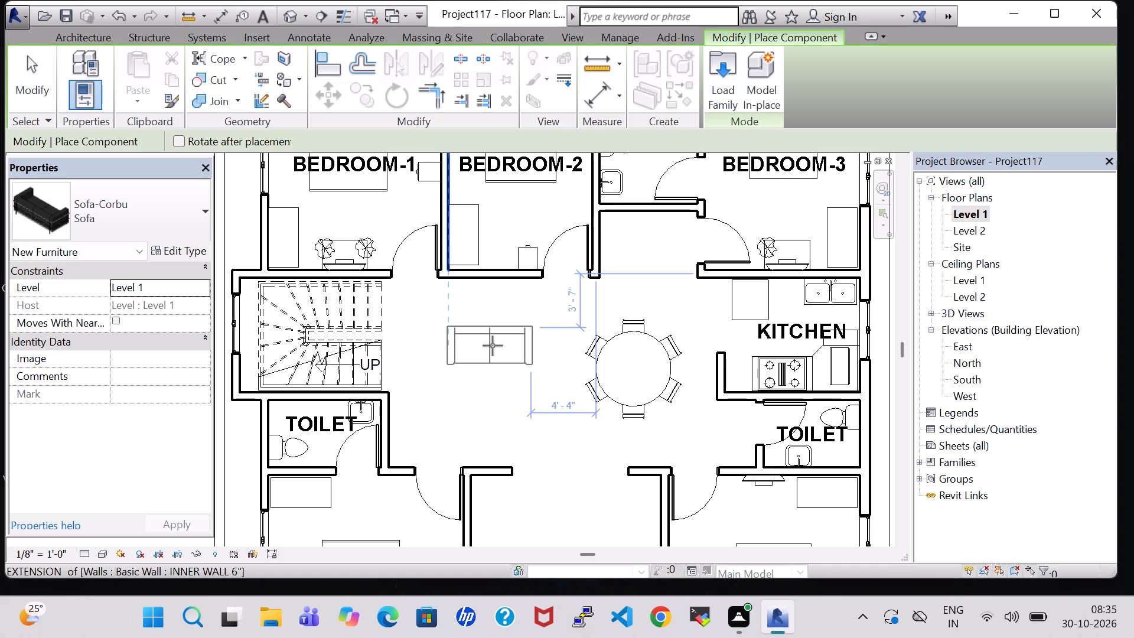
{"action": "left_click", "coordinate": [493, 346]}
{"action": "key", "text": "Escape"}
{"action": "key", "text": "Escape"}
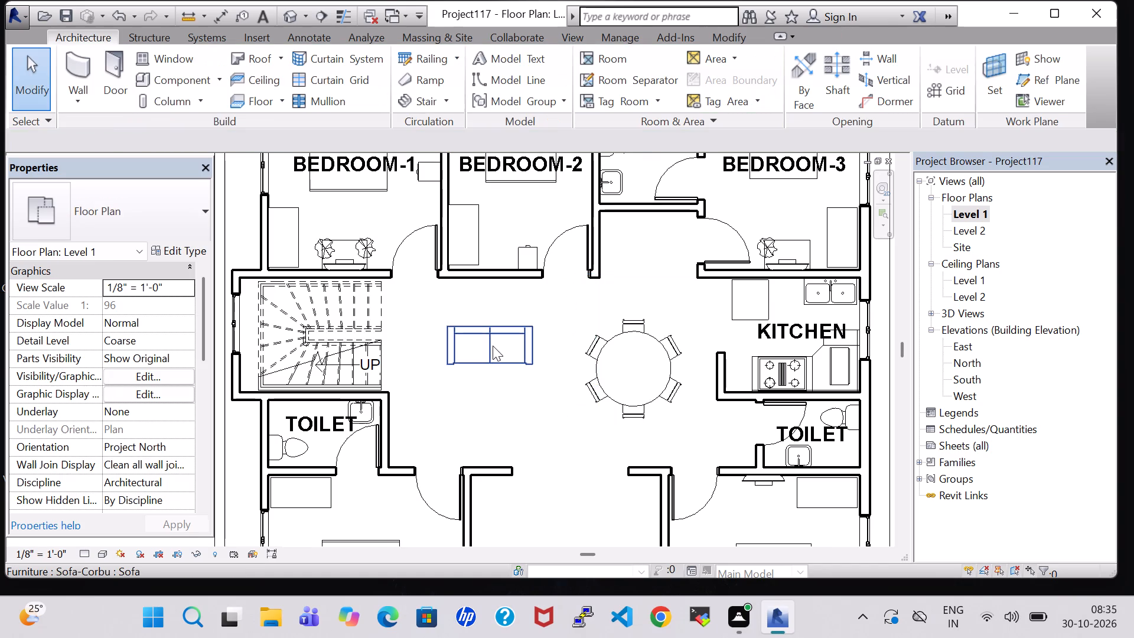
Load the Table-Ellipse family from Furniture > Tables and place a 72" x 36" table in front of the hall sofa.
{"action": "scroll", "coordinate": [493, 346], "scroll_direction": "down", "scroll_amount": 4}
{"action": "middle_click_drag", "start_coordinate": [558, 463], "coordinate": [557, 441]}
{"action": "middle_click", "coordinate": [557, 437]}
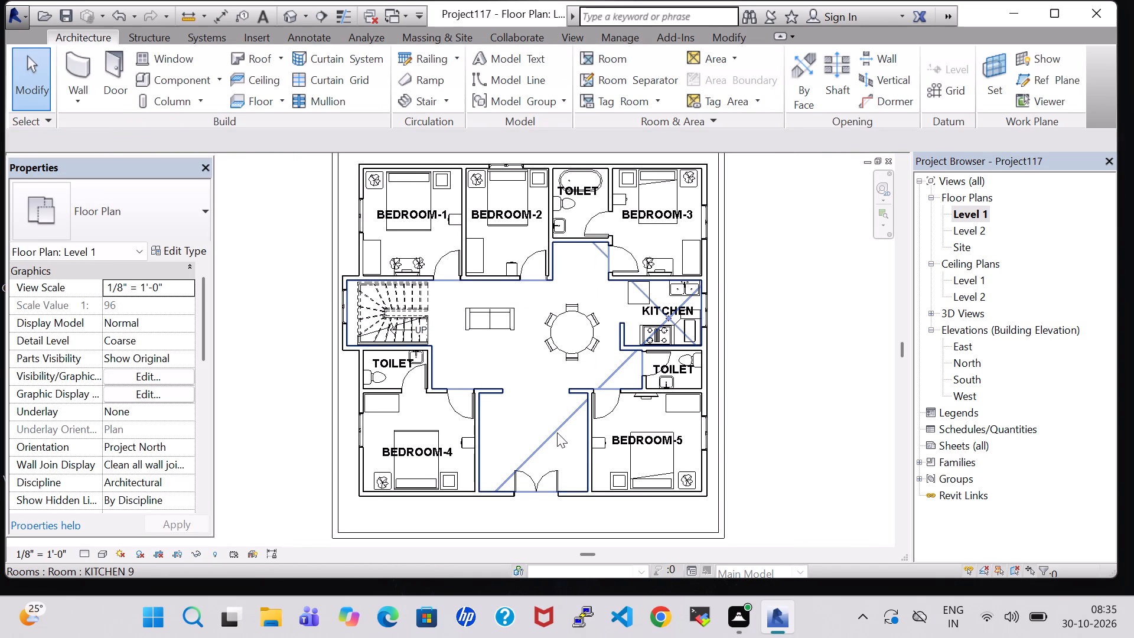
{"action": "left_click", "coordinate": [162, 84]}
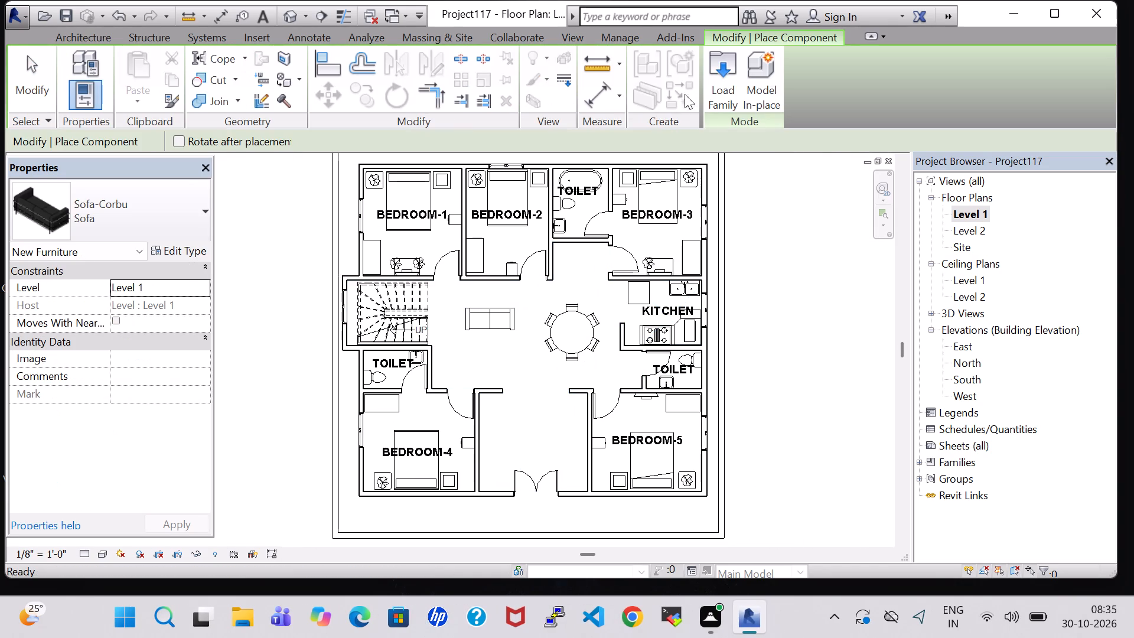
{"action": "left_click", "coordinate": [717, 94]}
{"action": "scroll", "coordinate": [634, 294], "scroll_direction": "down", "scroll_amount": 1}
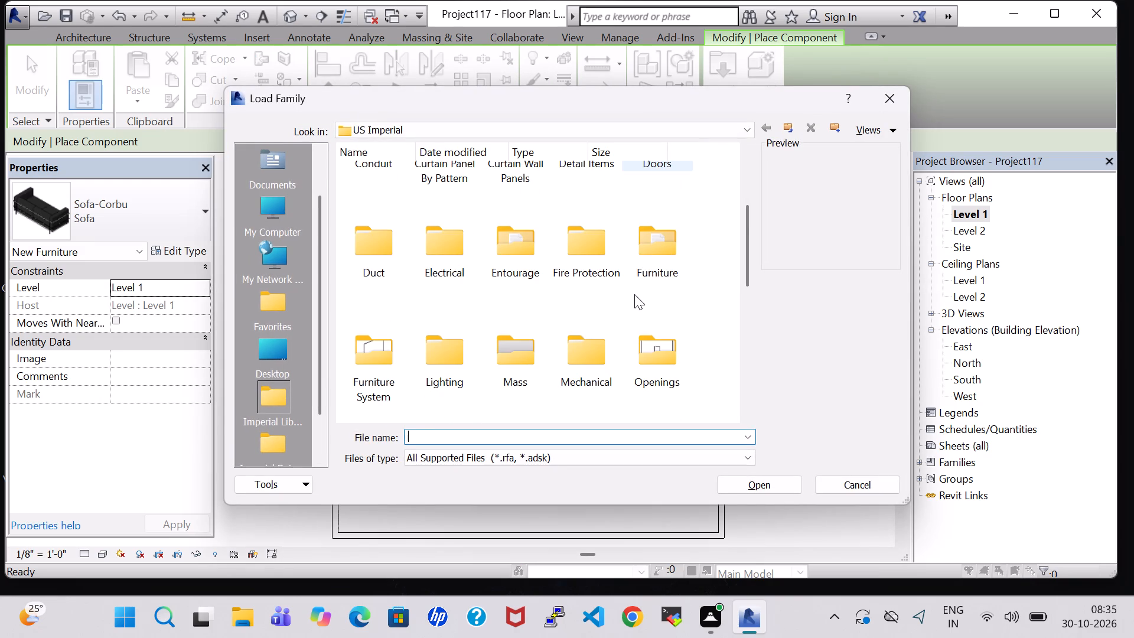
{"action": "scroll", "coordinate": [634, 294], "scroll_direction": "down", "scroll_amount": 1}
{"action": "scroll", "coordinate": [643, 277], "scroll_direction": "up", "scroll_amount": 1}
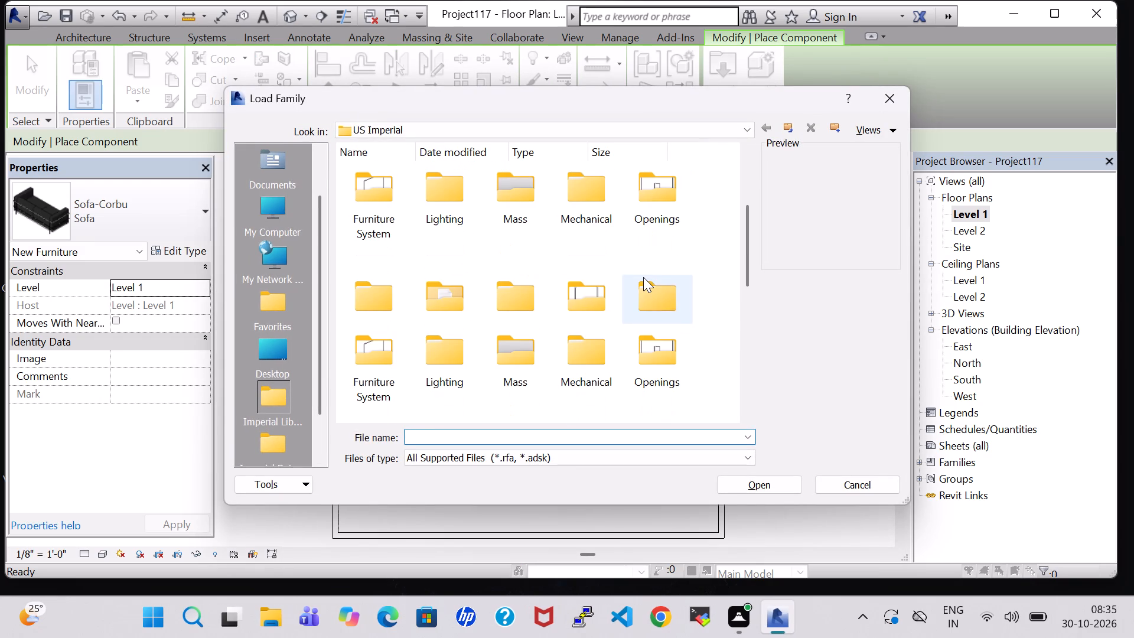
{"action": "double_click", "coordinate": [654, 265]}
{"action": "double_click", "coordinate": [584, 213]}
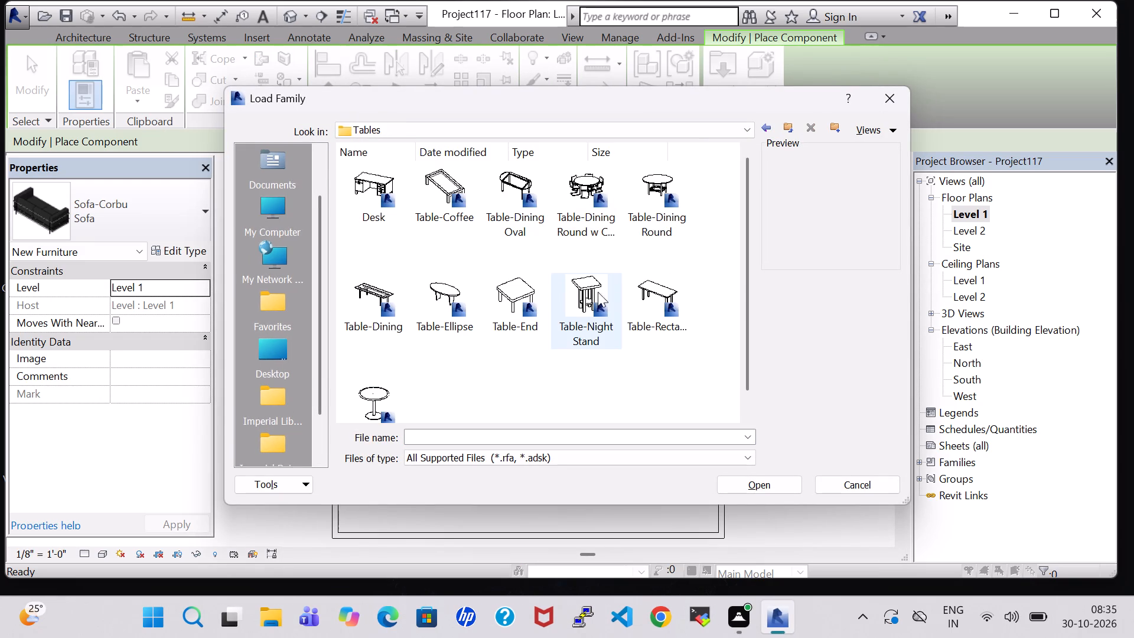
{"action": "left_click", "coordinate": [455, 289]}
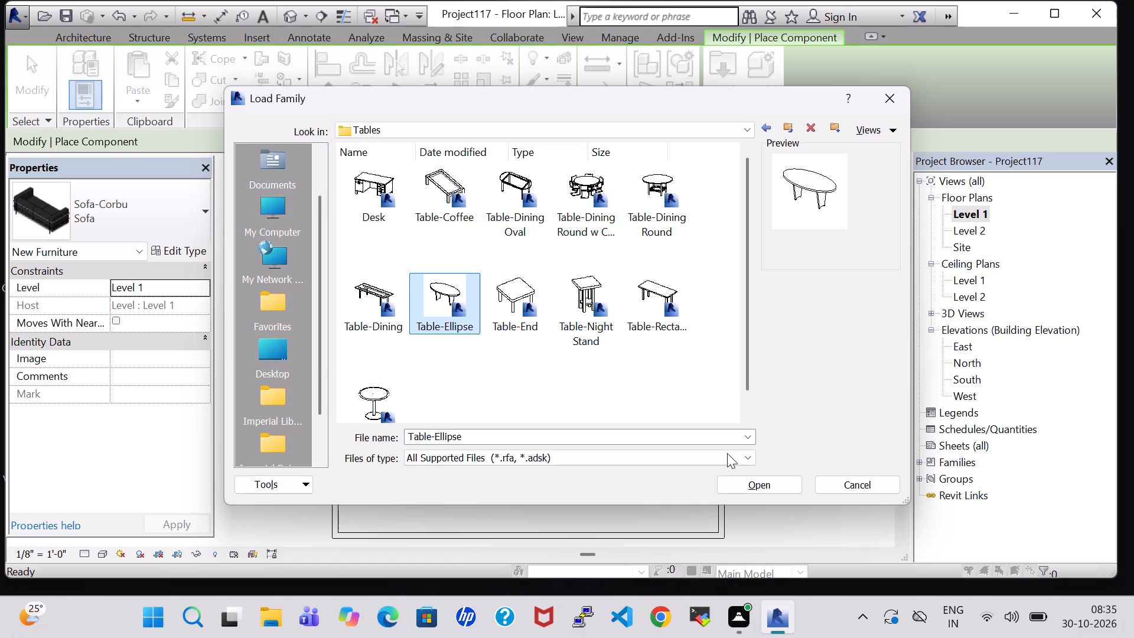
{"action": "left_click", "coordinate": [760, 487]}
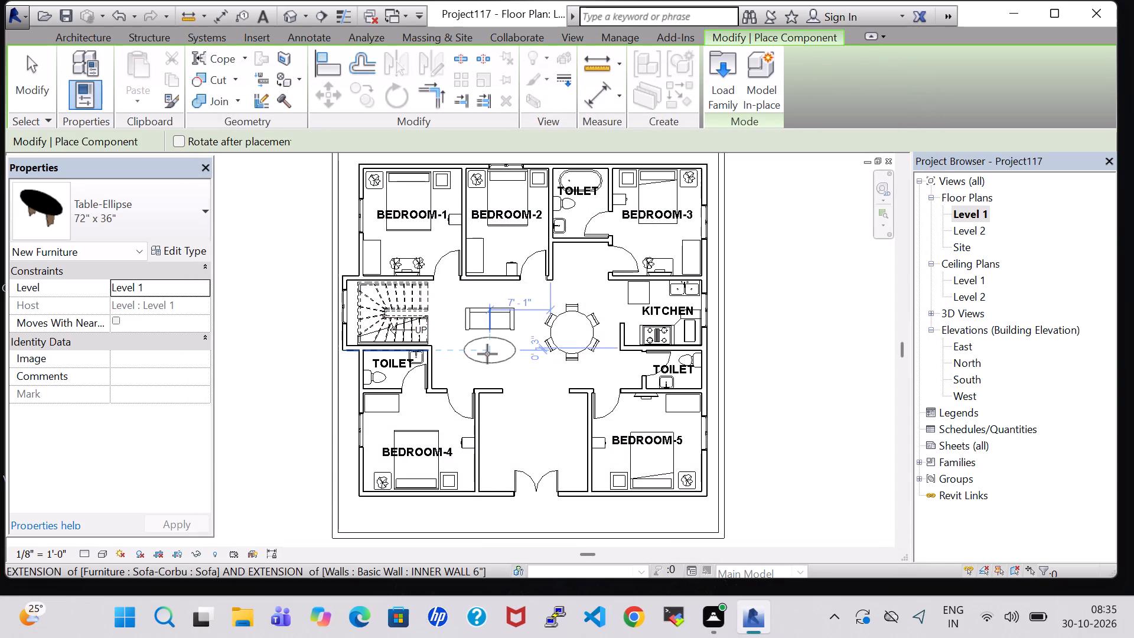
{"action": "left_click", "coordinate": [487, 354]}
{"action": "key", "text": "Escape"}
{"action": "key", "text": "Escape"}
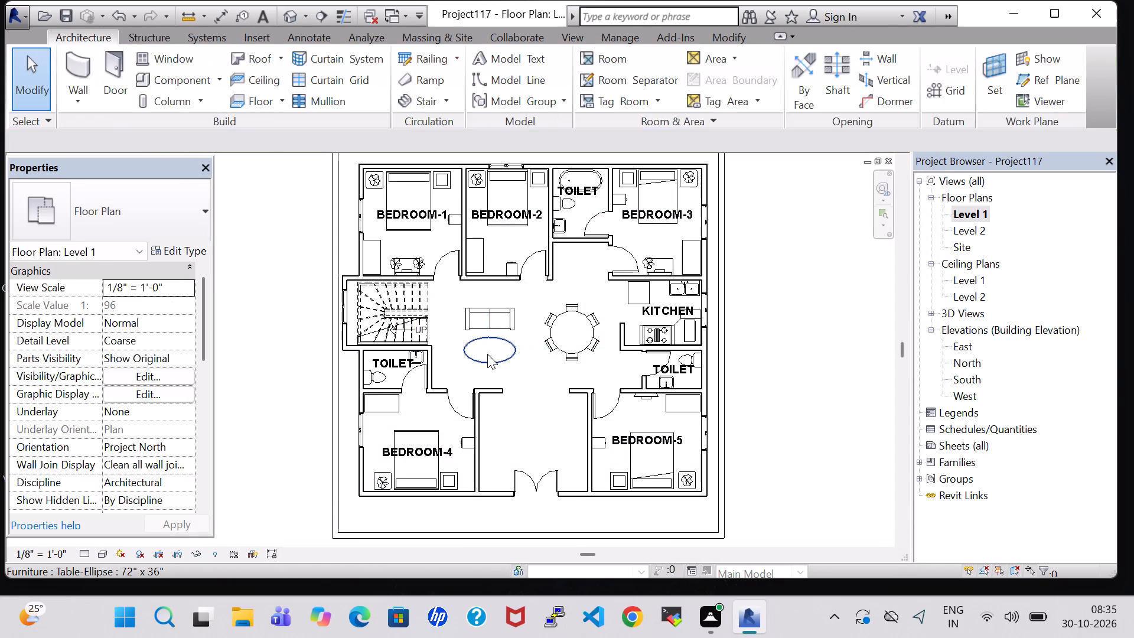
Change the elliptical table's type to 60" x 48".
{"action": "left_click", "coordinate": [487, 354]}
{"action": "left_click", "coordinate": [163, 246]}
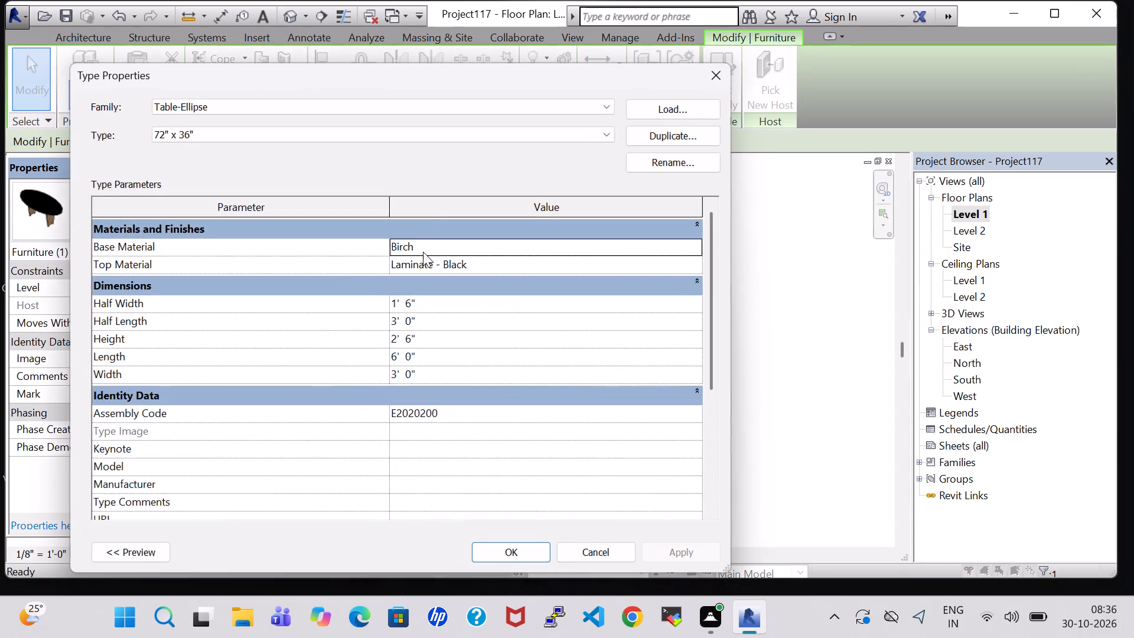
{"action": "left_click", "coordinate": [470, 132]}
{"action": "left_click", "coordinate": [451, 151]}
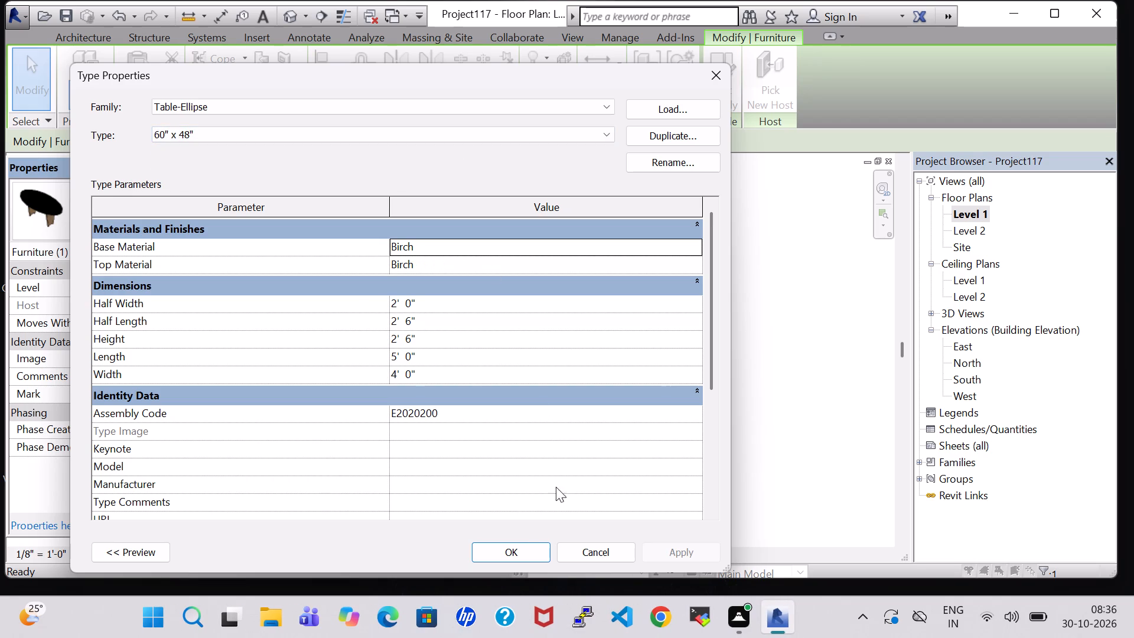
{"action": "left_click", "coordinate": [514, 549]}
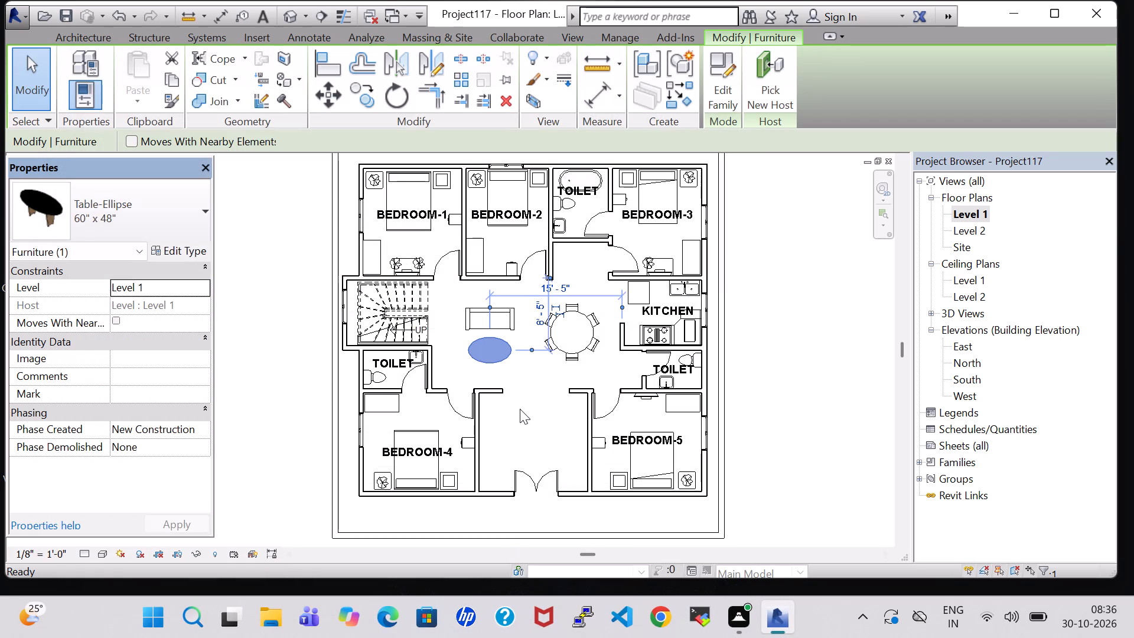
{"action": "double_click", "coordinate": [530, 395]}
Nudge the elliptical table one net increment toward the hall sofa.
{"action": "left_click", "coordinate": [509, 359]}
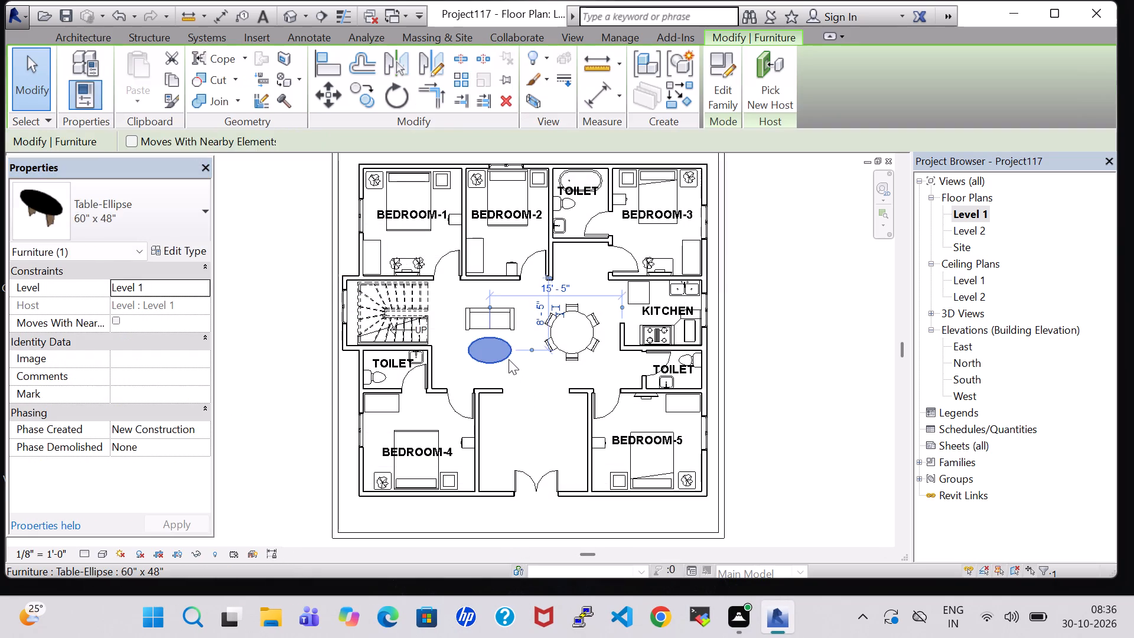
{"action": "key", "text": "Up"}
{"action": "key", "text": "Up"}
{"action": "key", "text": "Down"}
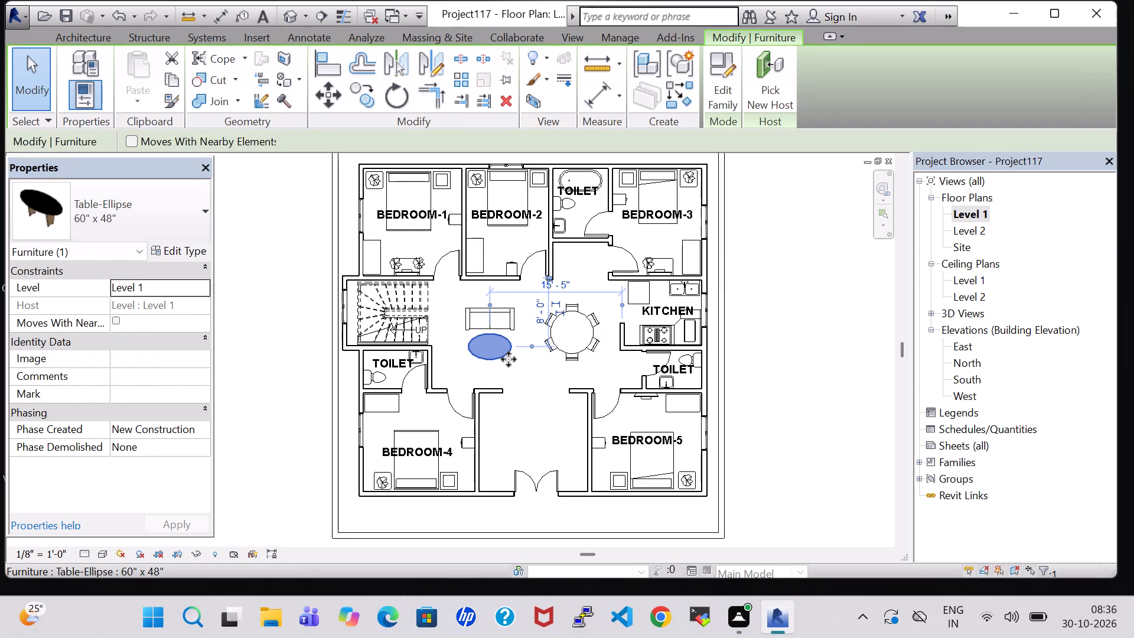
{"action": "left_click", "coordinate": [523, 399]}
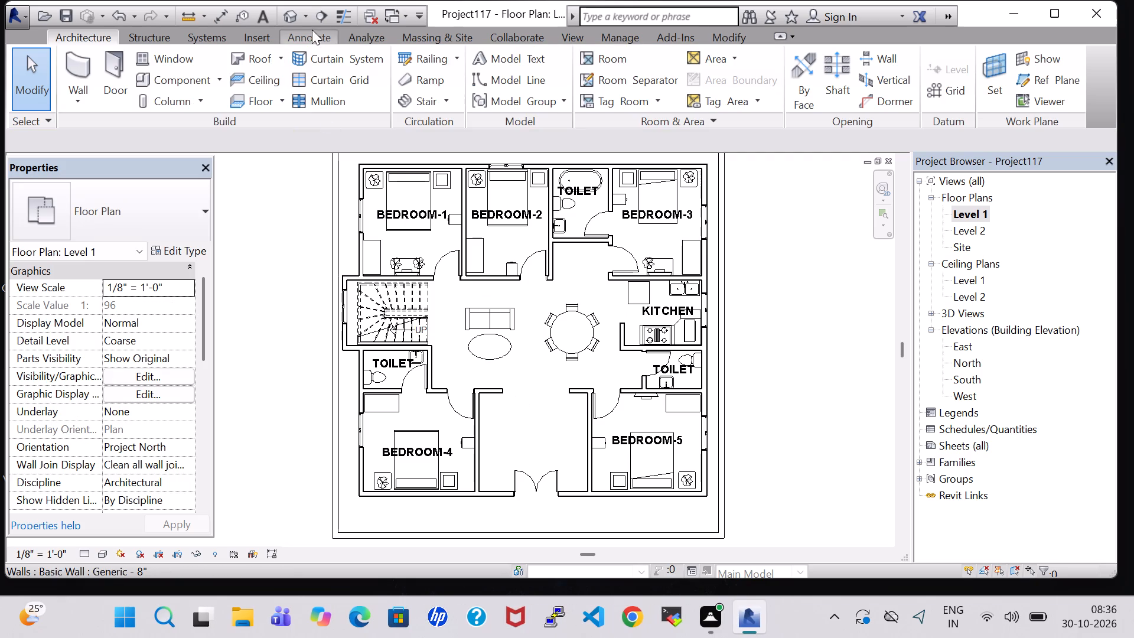
Create a similar Sofa-Corbu, rotated with its back to the Bedroom-5 wall, and place it in the entrance area near the double door.
{"action": "left_click", "coordinate": [497, 303]}
{"action": "scroll", "coordinate": [497, 303], "scroll_direction": "up", "scroll_amount": 1}
{"action": "right_click", "coordinate": [497, 303]}
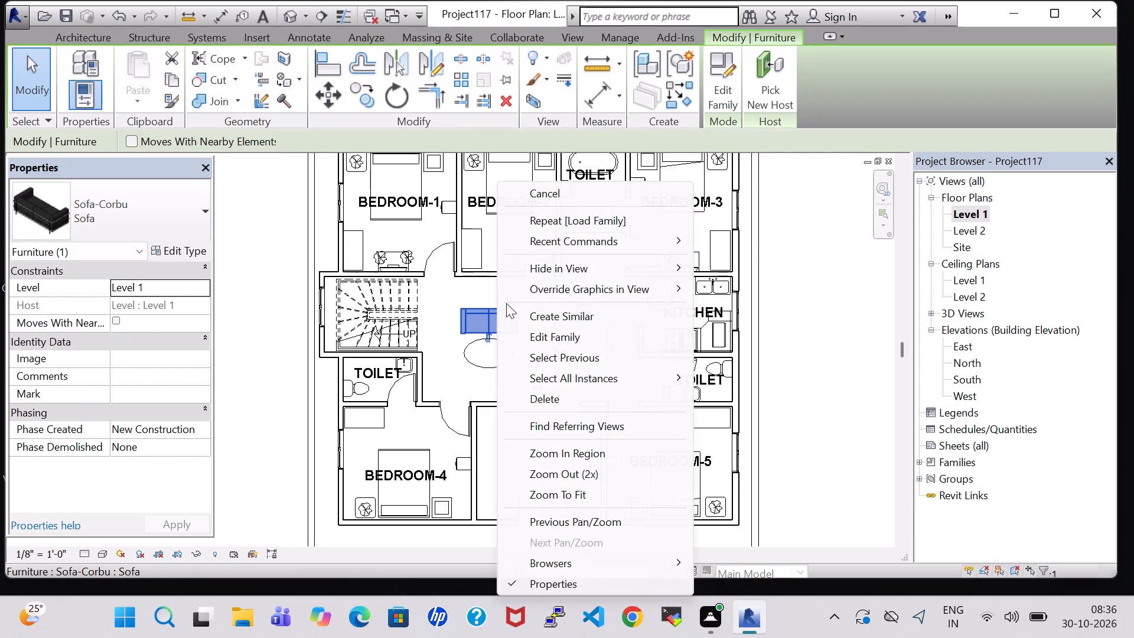
{"action": "left_click", "coordinate": [583, 316]}
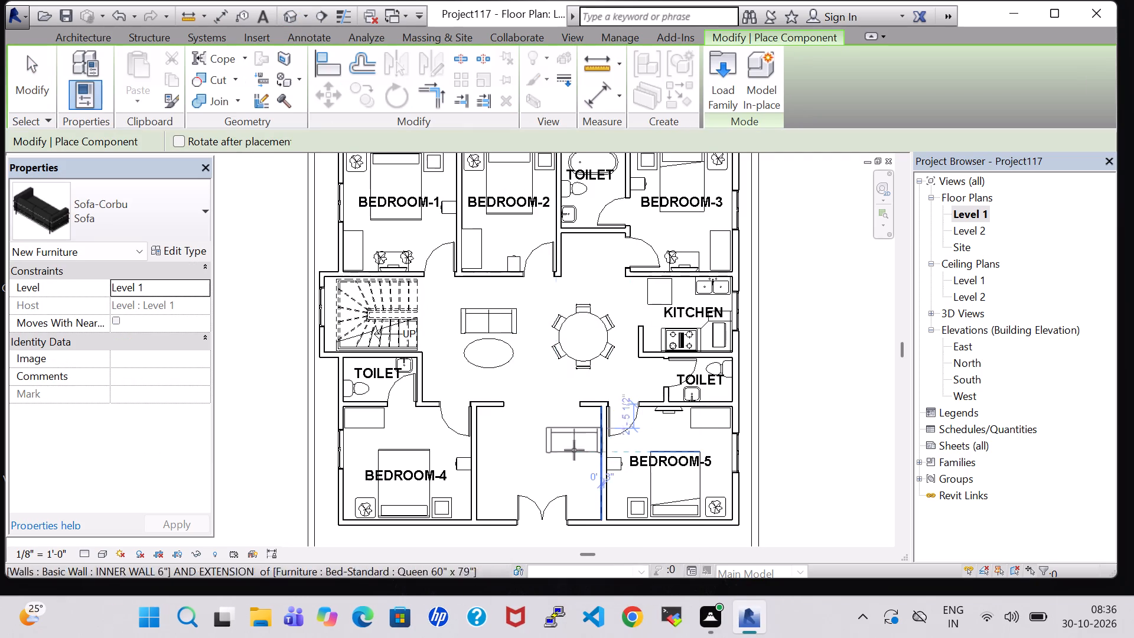
{"action": "key", "text": "space"}
{"action": "key", "text": "space"}
{"action": "key", "text": "space"}
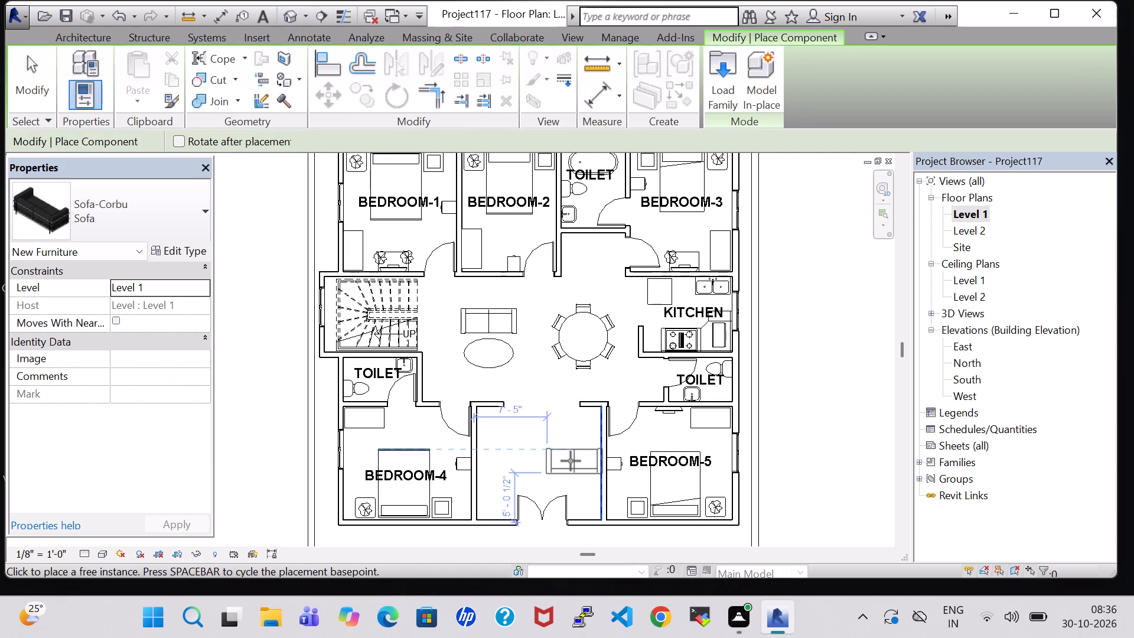
{"action": "key", "text": "space"}
{"action": "key", "text": "space"}
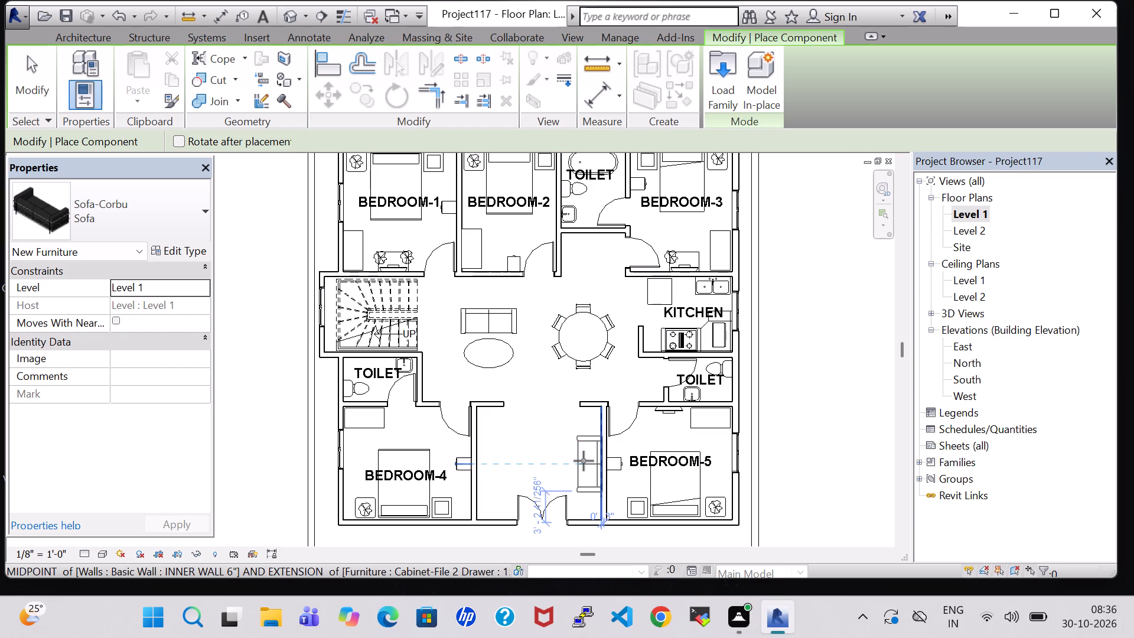
{"action": "scroll", "coordinate": [584, 461], "scroll_direction": "up", "scroll_amount": 6}
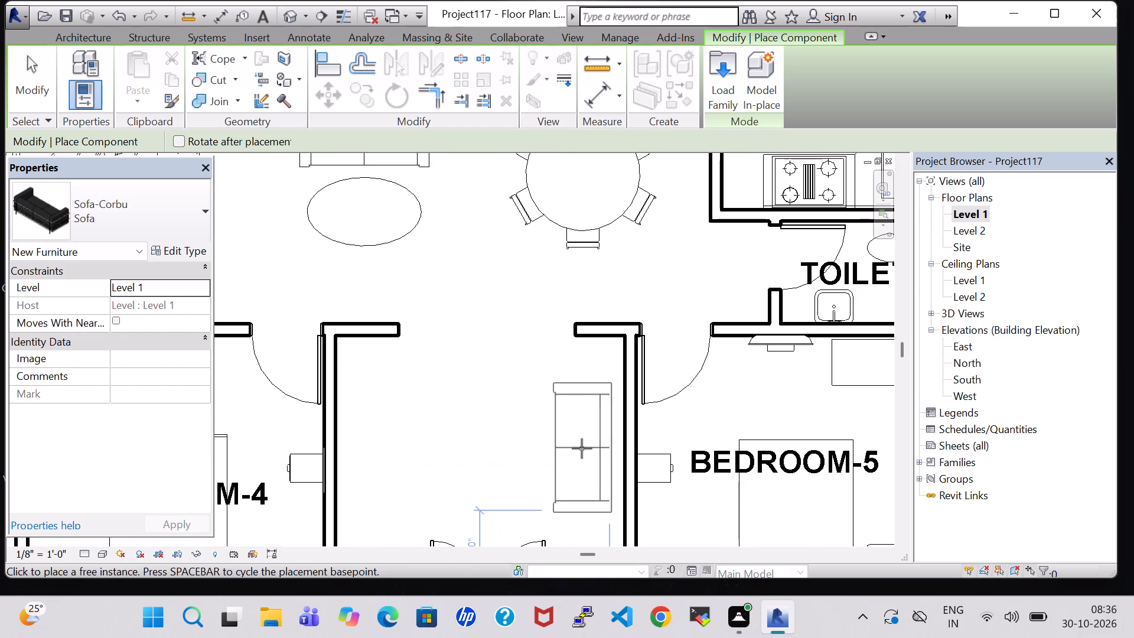
{"action": "left_click", "coordinate": [584, 448]}
{"action": "key", "text": "Escape"}
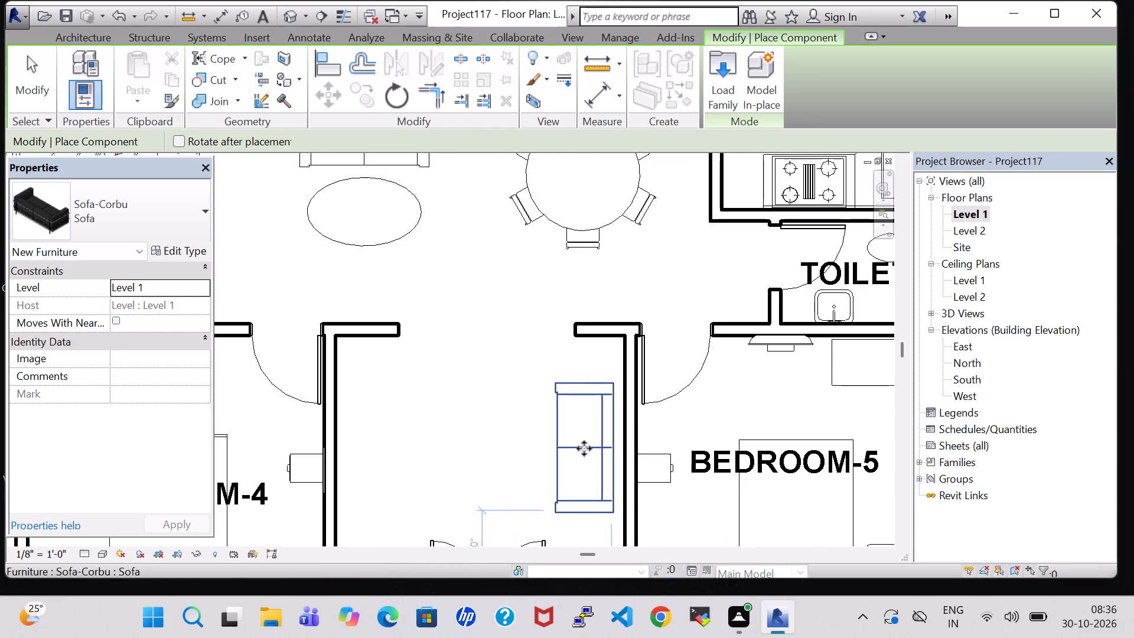
{"action": "key", "text": "Escape"}
Create a similar 32" flat-screen TV from Bedroom-5's, rotated and placed against the entrance area's Bedroom-4 wall, facing the sofa.
{"action": "scroll", "coordinate": [584, 448], "scroll_direction": "down", "scroll_amount": 5}
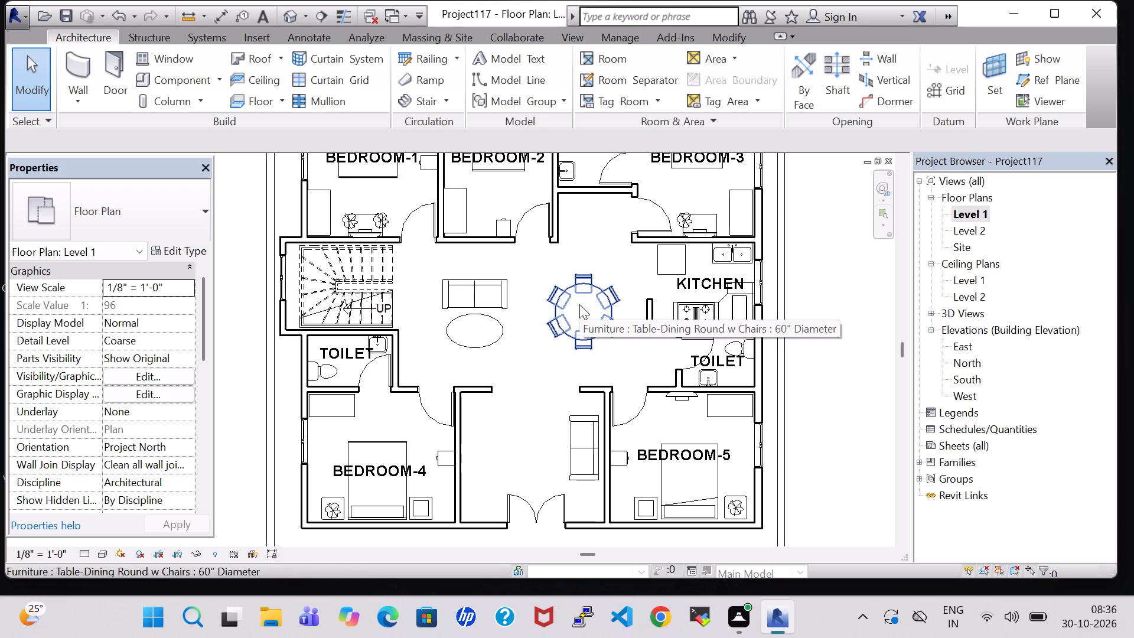
{"action": "scroll", "coordinate": [579, 304], "scroll_direction": "down", "scroll_amount": 2}
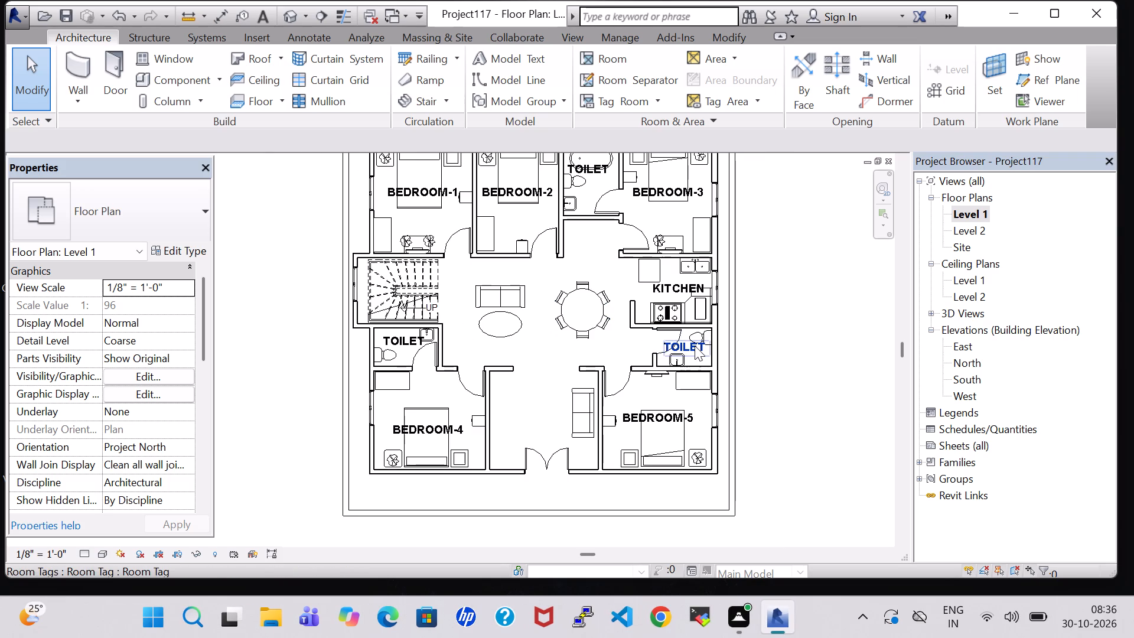
{"action": "left_click", "coordinate": [654, 377]}
{"action": "right_click", "coordinate": [654, 377]}
{"action": "left_click", "coordinate": [756, 317]}
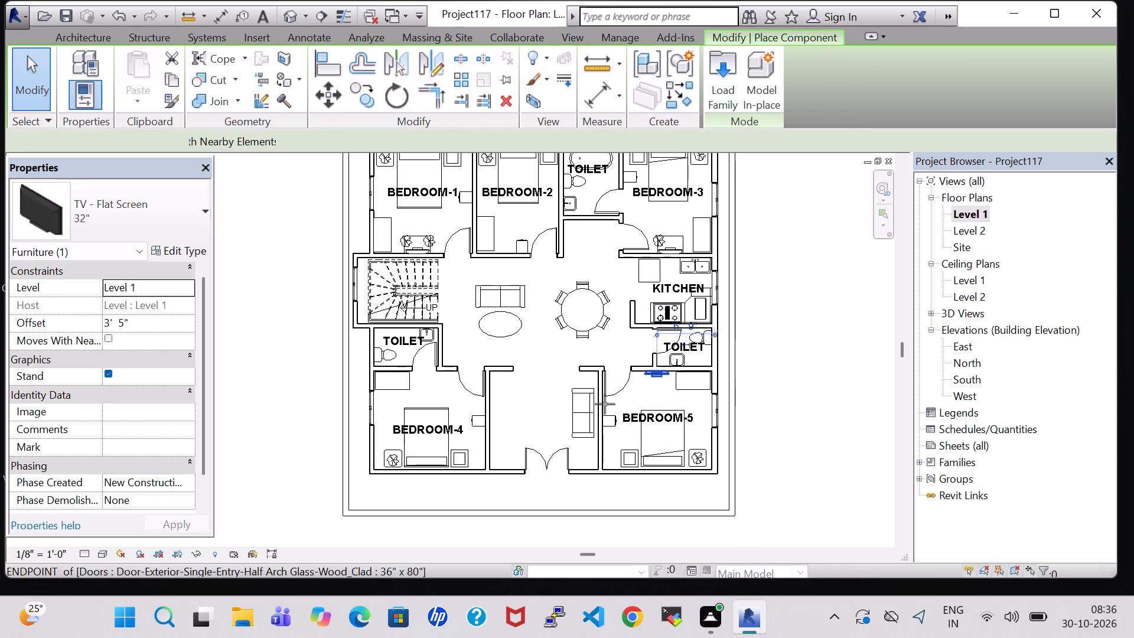
{"action": "scroll", "coordinate": [533, 419], "scroll_direction": "up", "scroll_amount": 7}
{"action": "key", "text": "space"}
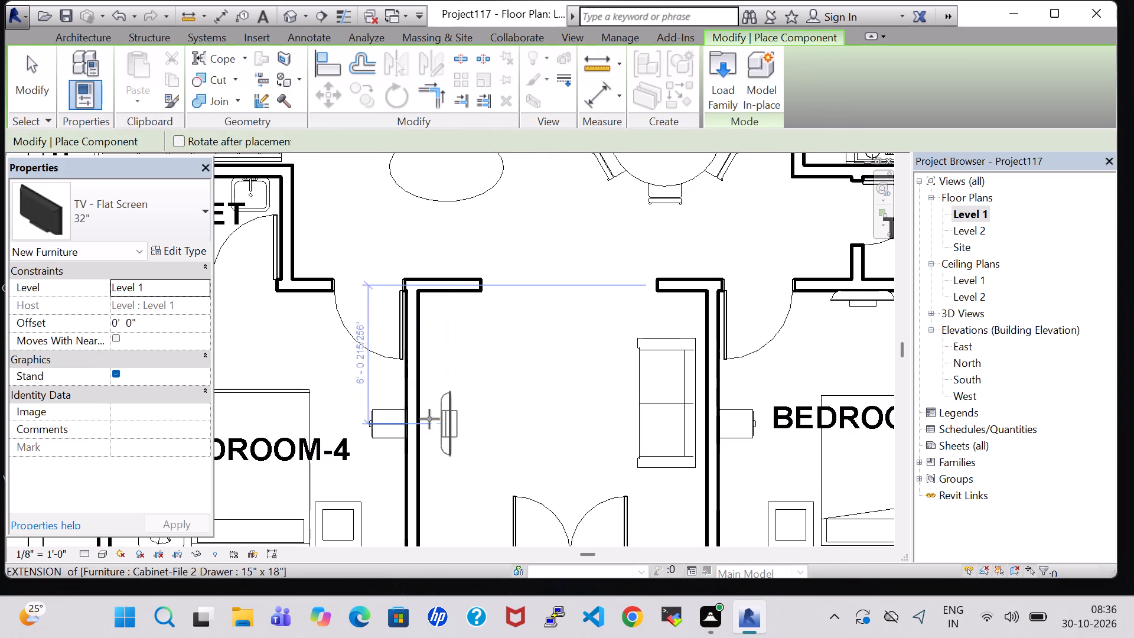
{"action": "left_click", "coordinate": [419, 421]}
{"action": "key", "text": "Escape"}
{"action": "key", "text": "Escape"}
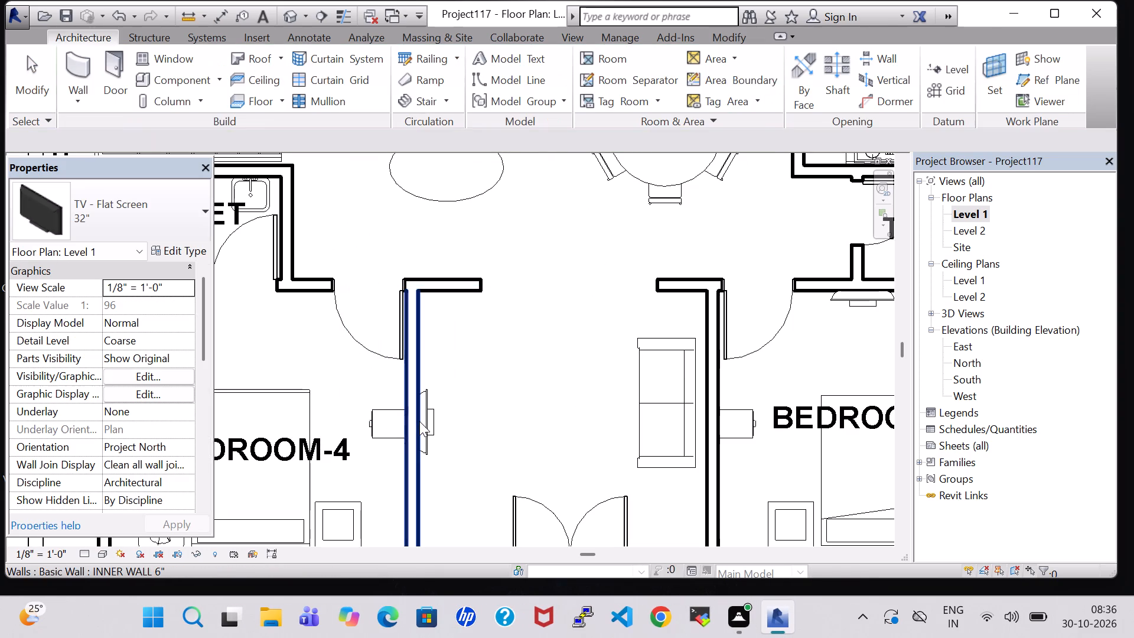
Change the entrance-area flat-screen TV on the Bedroom-4 wall to the 46" type.
{"action": "left_click", "coordinate": [432, 428]}
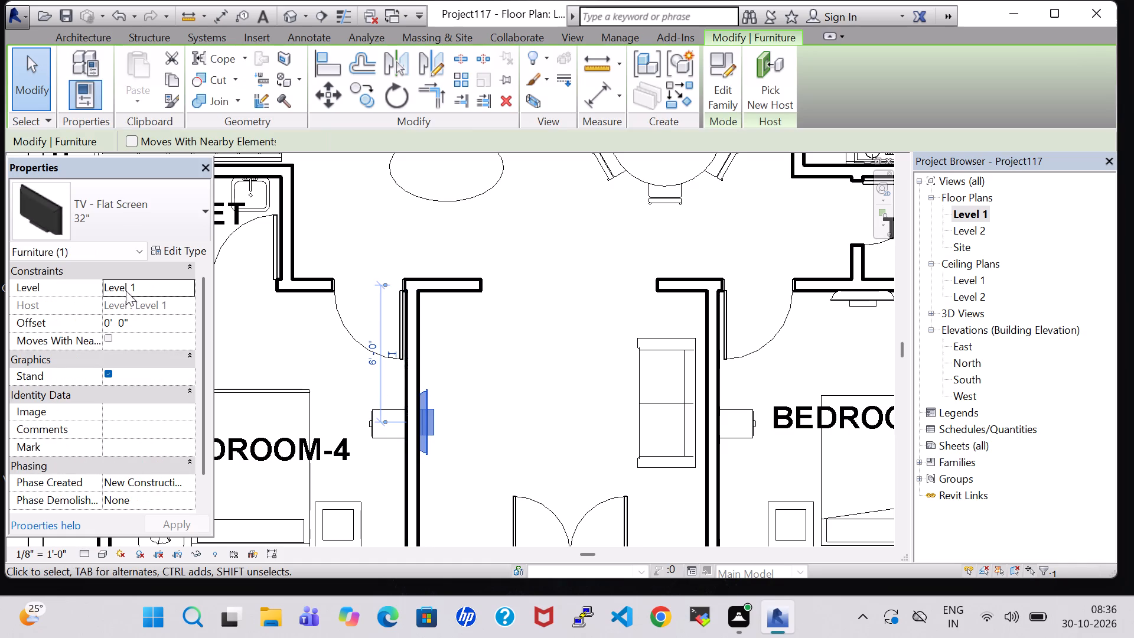
{"action": "left_click", "coordinate": [152, 250]}
{"action": "left_click", "coordinate": [239, 139]}
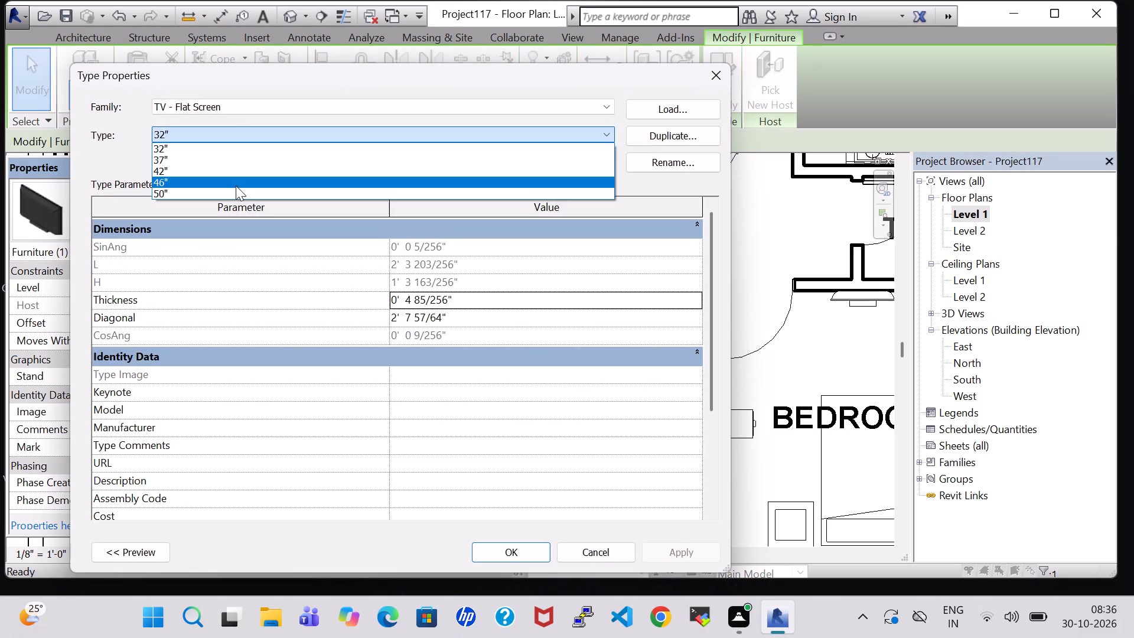
{"action": "left_click", "coordinate": [236, 185]}
{"action": "left_click", "coordinate": [509, 556]}
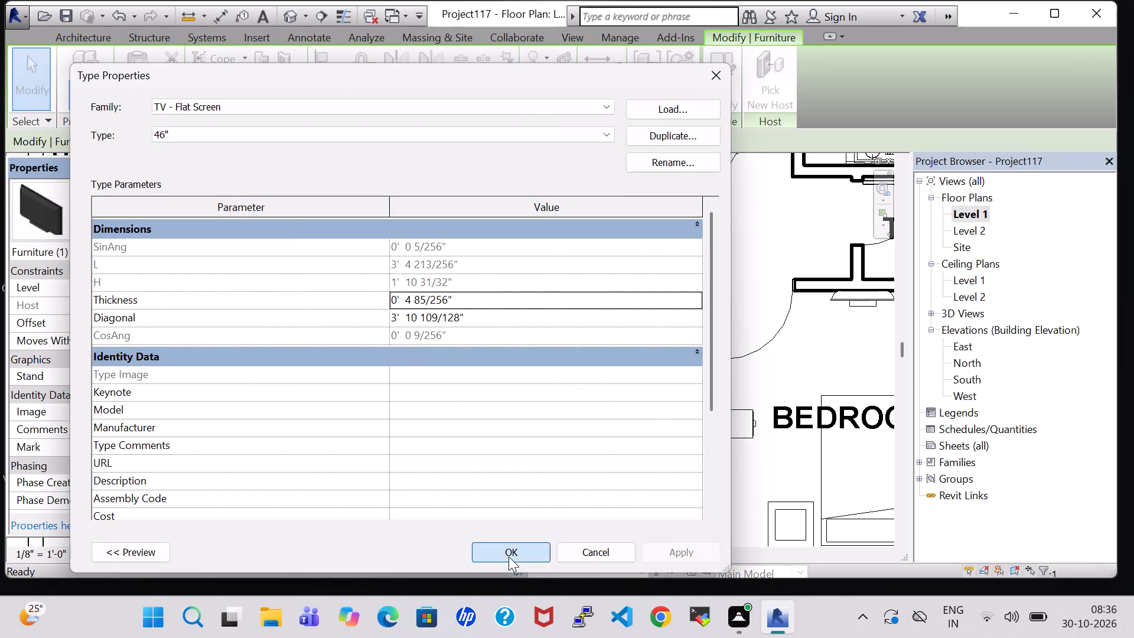
{"action": "left_click", "coordinate": [483, 401]}
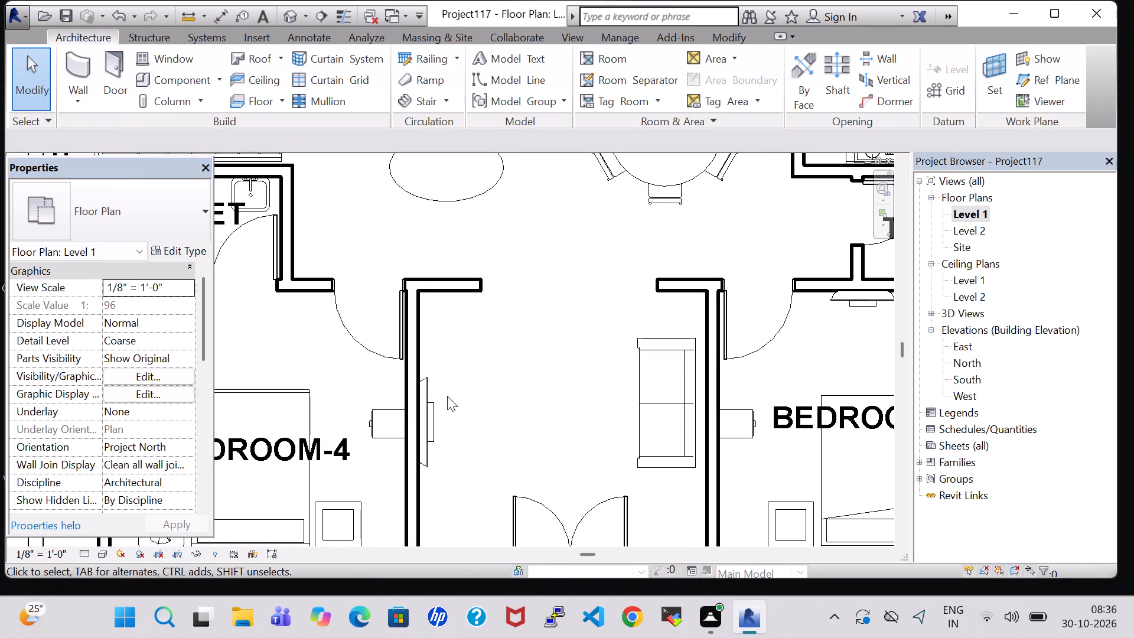
{"action": "left_click", "coordinate": [447, 396]}
Set the 46" TV's offset from Level 1 to 3' 5".
{"action": "left_click", "coordinate": [434, 415]}
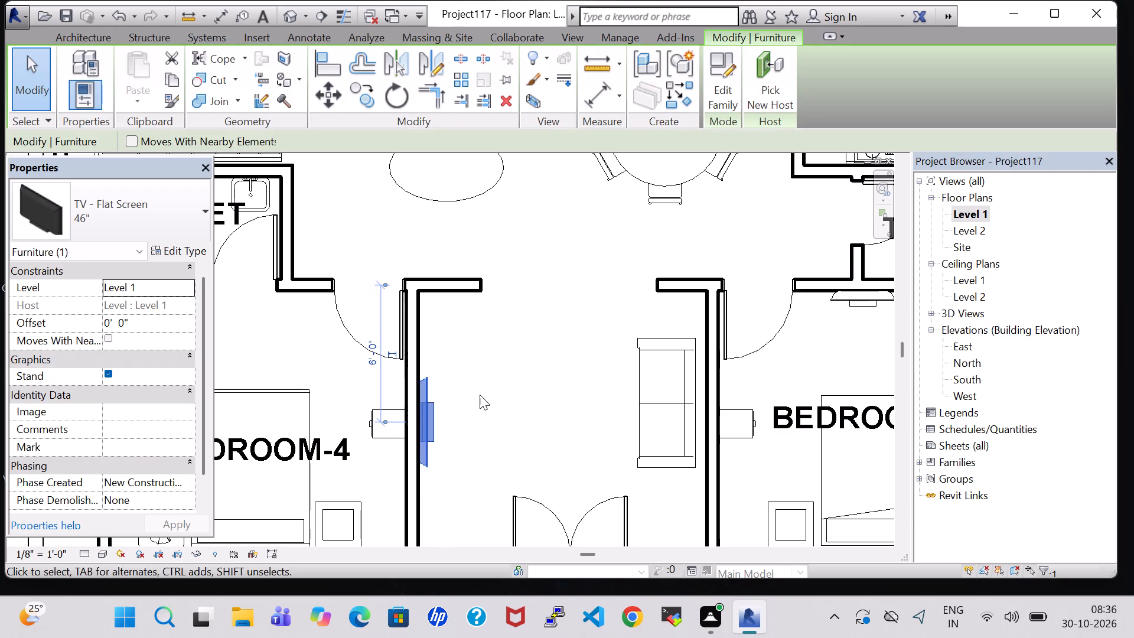
{"action": "double_click", "coordinate": [108, 324]}
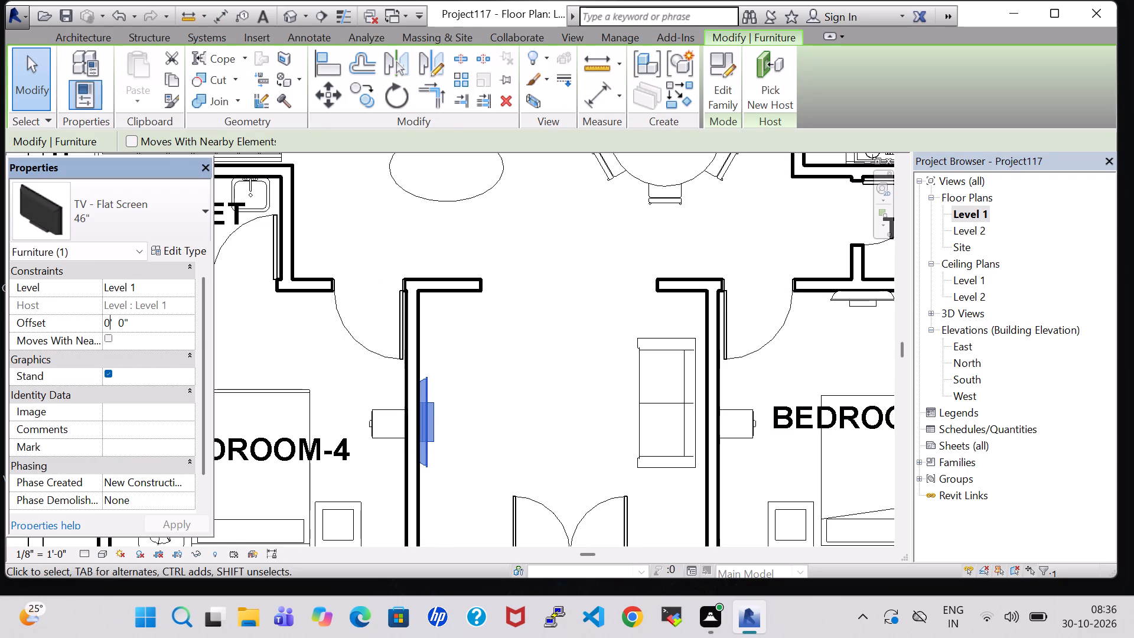
{"action": "key", "text": "BackSpace"}
{"action": "key", "text": "3"}
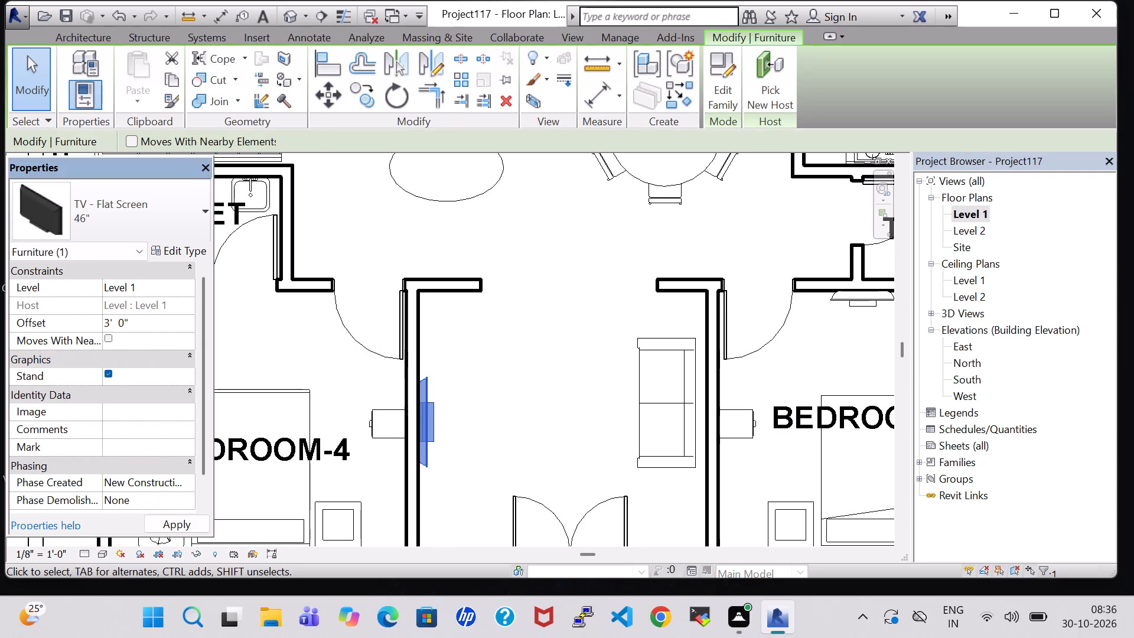
{"action": "key", "text": "Right"}
{"action": "key", "text": "Right"}
{"action": "key", "text": "Right"}
{"action": "key", "text": "Right"}
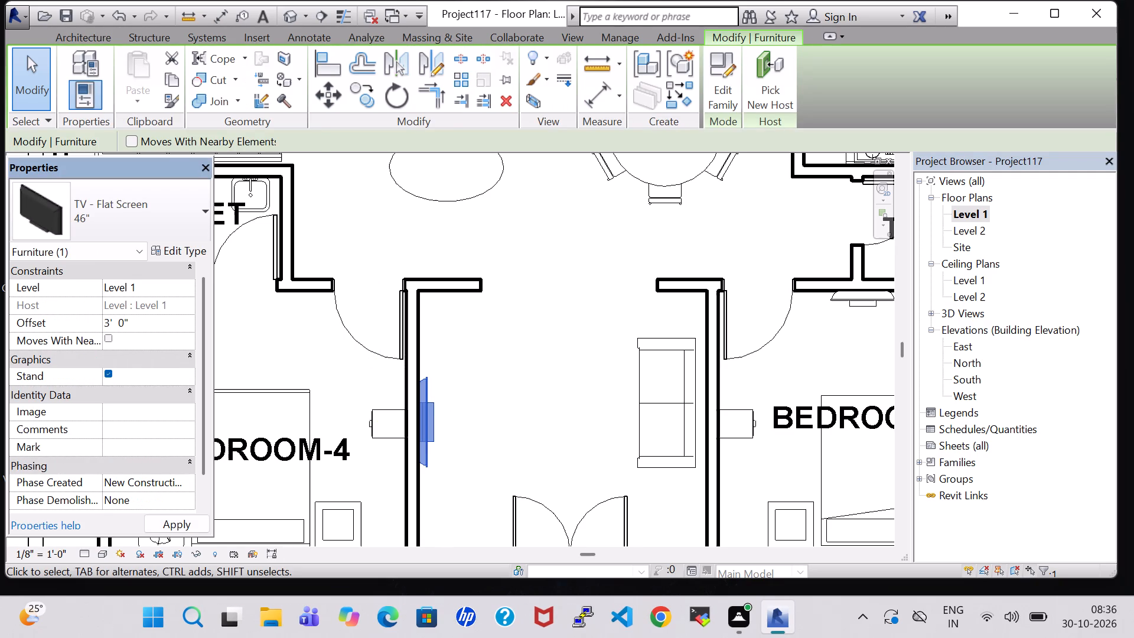
{"action": "key", "text": "BackSpace"}
{"action": "key", "text": "5"}
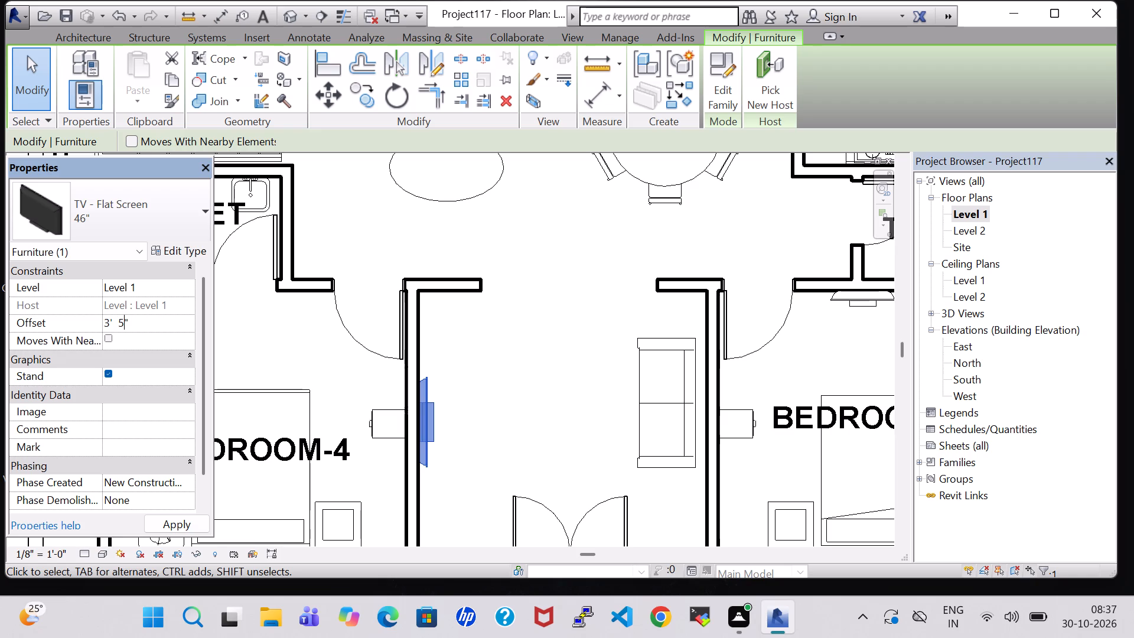
{"action": "left_click", "coordinate": [175, 524]}
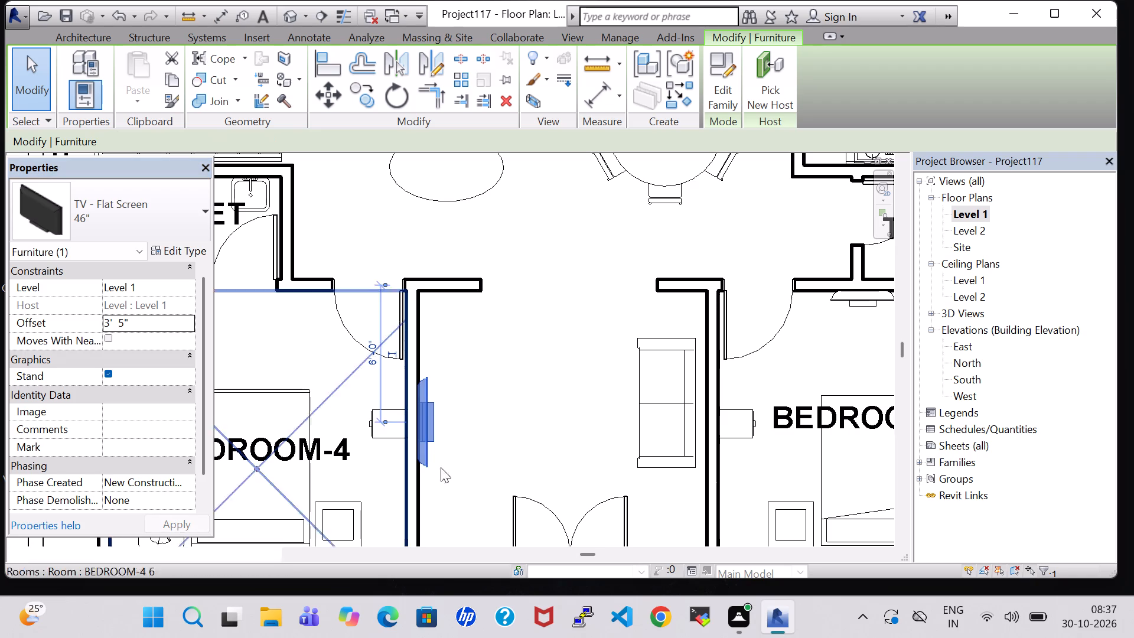
{"action": "left_click", "coordinate": [478, 460]}
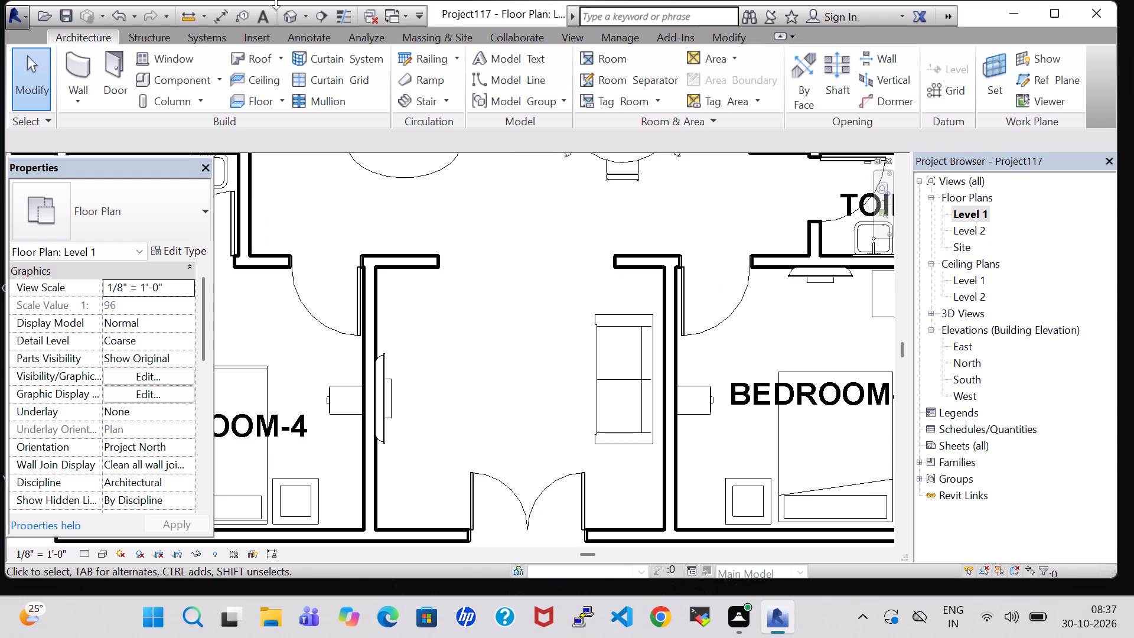
Examine the furnished house in 3D, focusing on the TV mounted on the entrance area's Bedroom-4 wall.
{"action": "left_click", "coordinate": [281, 9]}
{"action": "scroll", "coordinate": [565, 413], "scroll_direction": "down", "scroll_amount": 1}
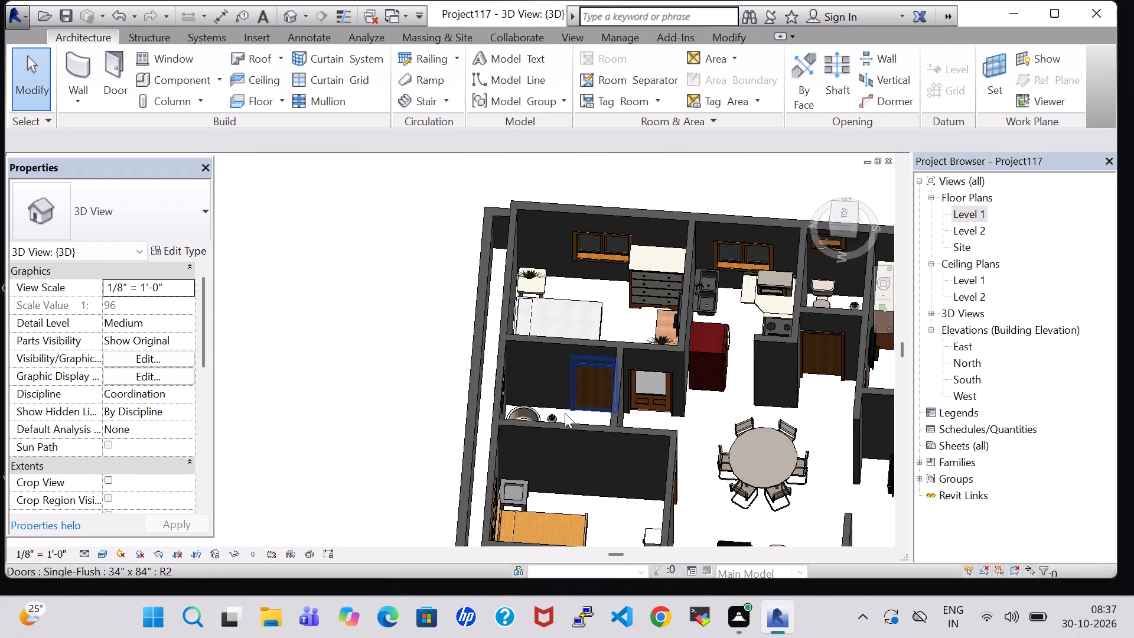
{"action": "scroll", "coordinate": [565, 413], "scroll_direction": "down", "scroll_amount": 3}
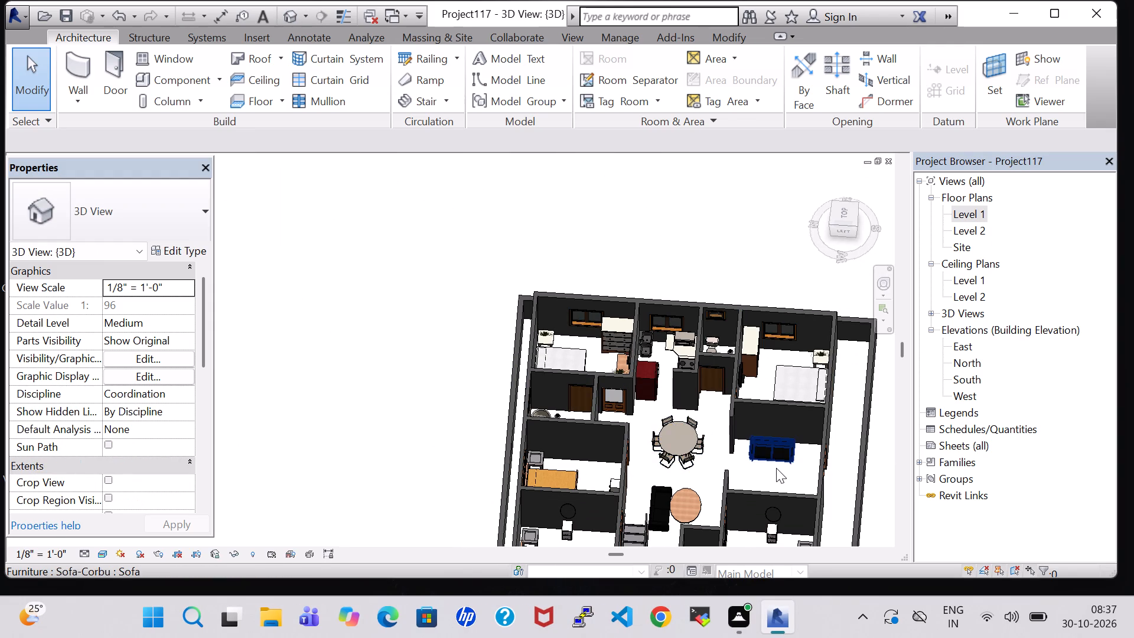
{"action": "middle_click_drag", "start_coordinate": [776, 468], "coordinate": [454, 492]}
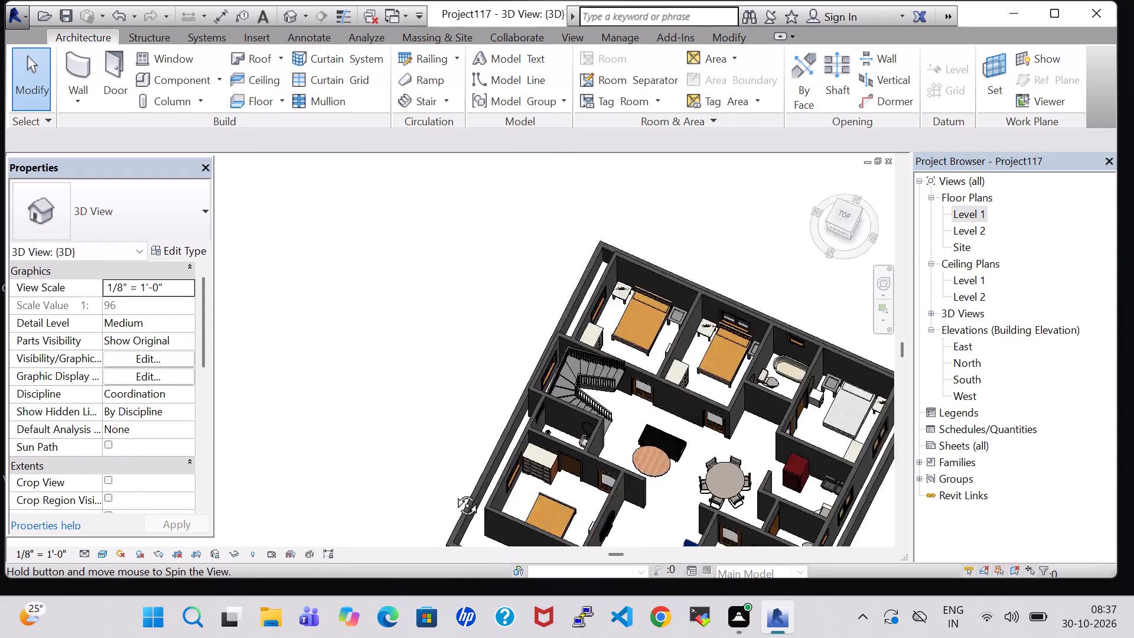
{"action": "middle_click_drag", "start_coordinate": [454, 492], "coordinate": [328, 432]}
{"action": "scroll", "coordinate": [646, 443], "scroll_direction": "up", "scroll_amount": 6}
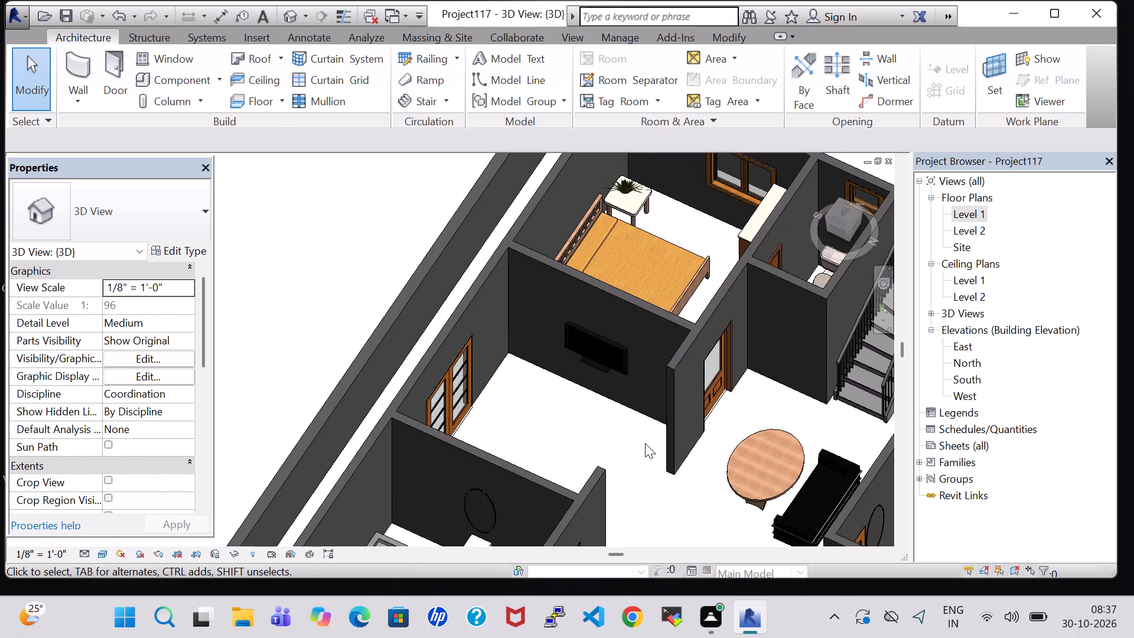
{"action": "middle_click_drag", "start_coordinate": [641, 443], "coordinate": [642, 432], "text": "shift"}
{"action": "middle_click_drag", "start_coordinate": [642, 429], "coordinate": [648, 391], "text": "shift"}
{"action": "middle_click", "coordinate": [647, 387], "text": "shift"}
{"action": "scroll", "coordinate": [646, 383], "scroll_direction": "up", "scroll_amount": 1, "text": "shift"}
{"action": "middle_click_drag", "start_coordinate": [644, 383], "coordinate": [648, 370], "text": "shift"}
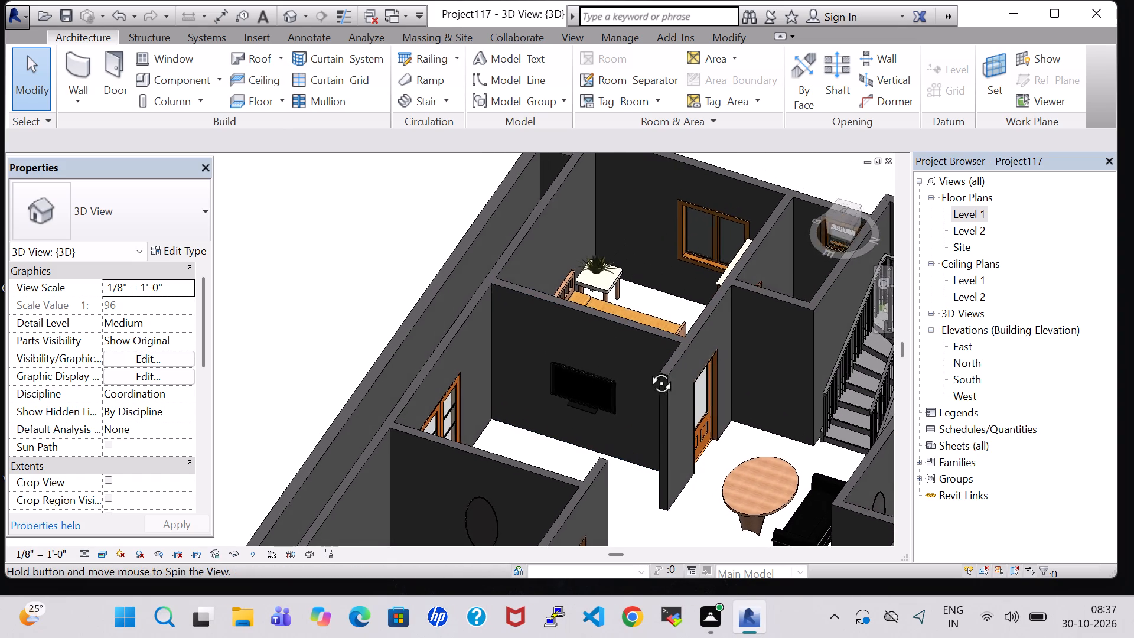
{"action": "middle_click_drag", "start_coordinate": [648, 370], "coordinate": [649, 367], "text": "shift"}
In the Level 1 floor plan, nudge the entrance-area sofa two increments closer to the Bedroom-5 wall.
{"action": "double_click", "coordinate": [953, 216]}
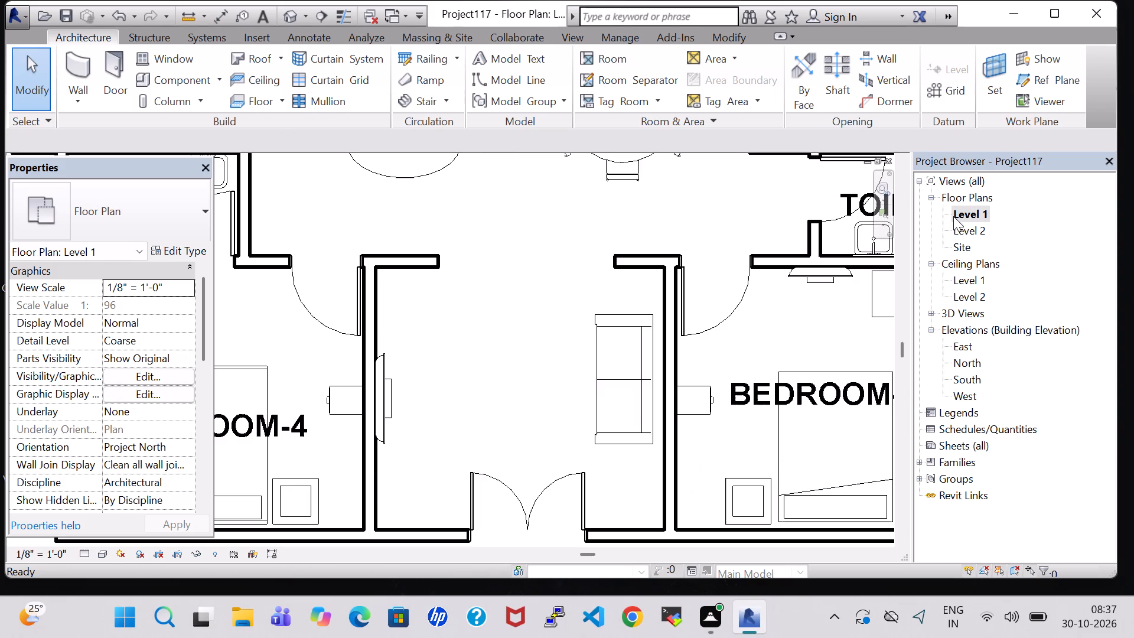
{"action": "scroll", "coordinate": [859, 361], "scroll_direction": "down", "scroll_amount": 5}
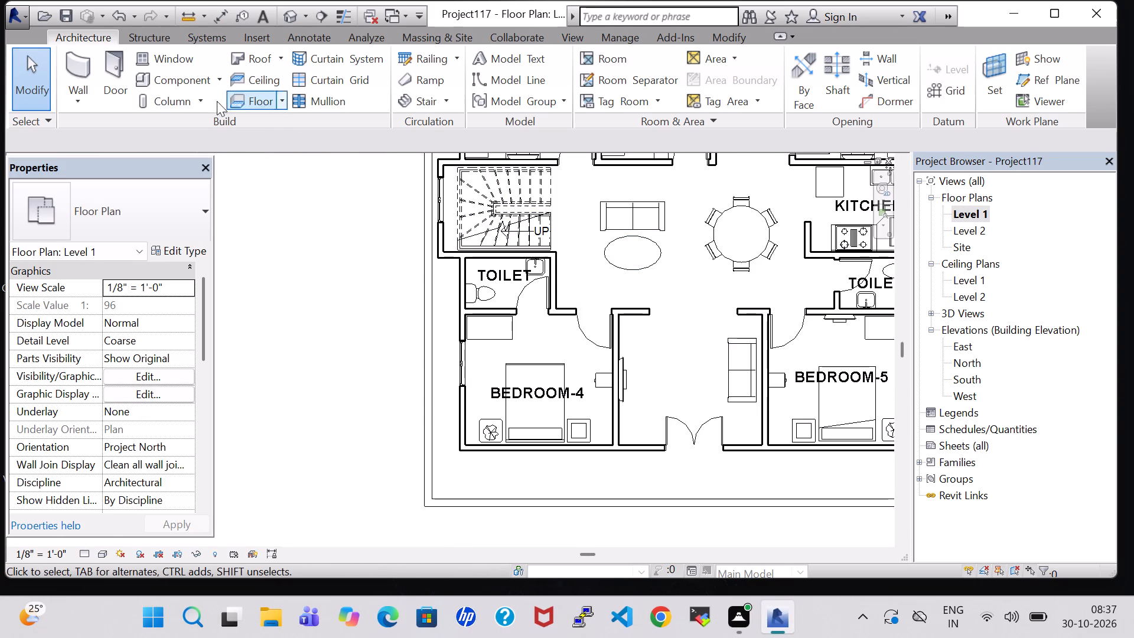
{"action": "left_click", "coordinate": [747, 379]}
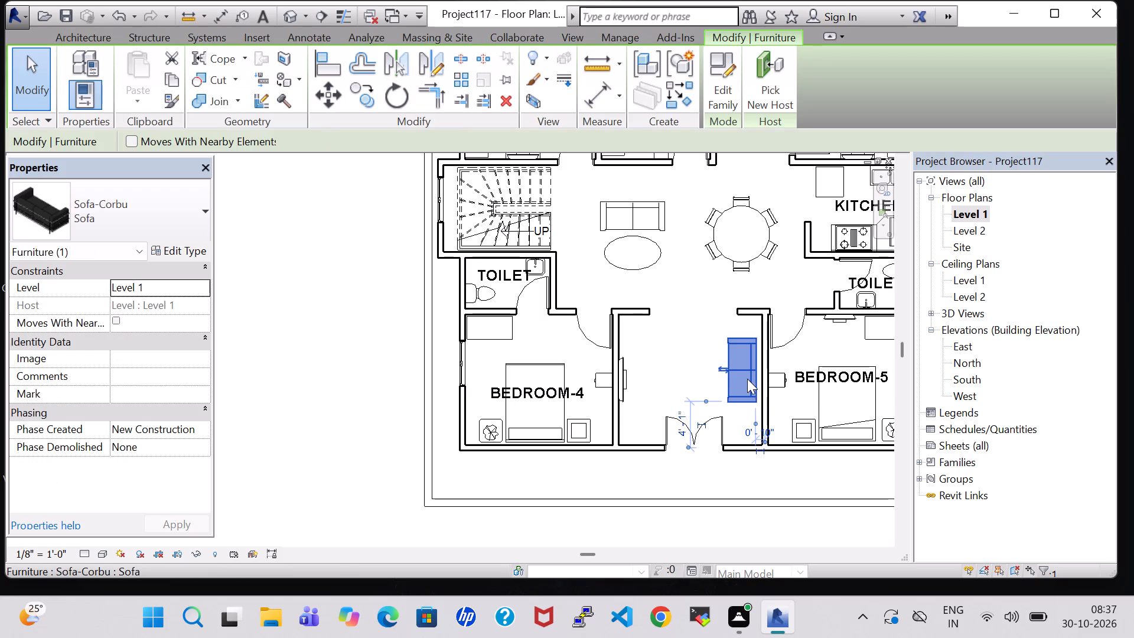
{"action": "scroll", "coordinate": [747, 379], "scroll_direction": "up", "scroll_amount": 6}
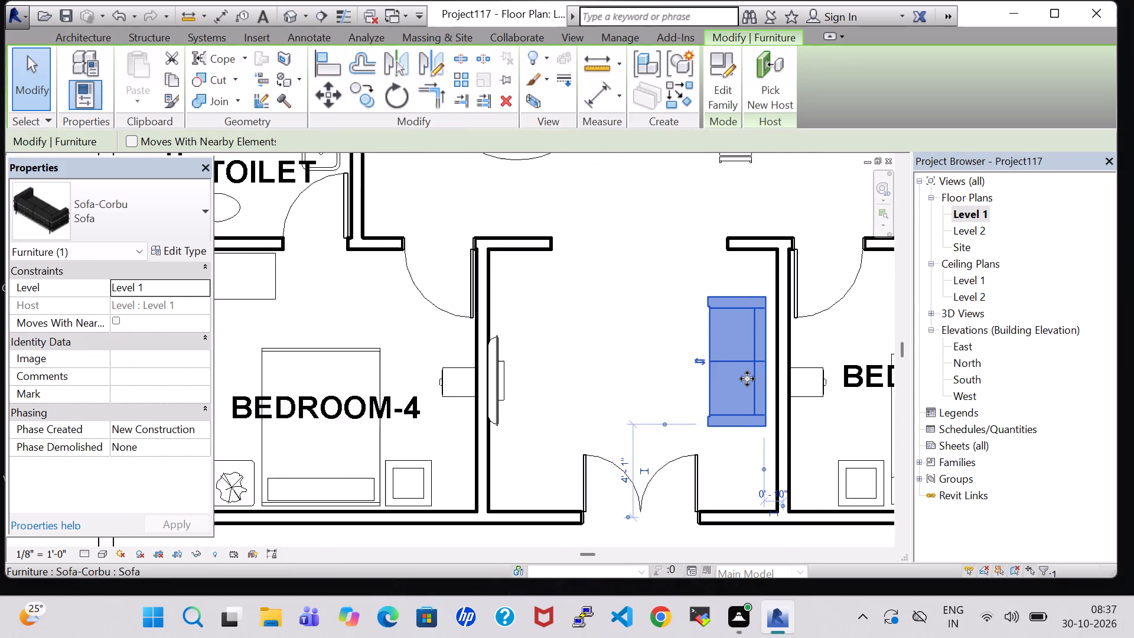
{"action": "key", "text": "Right"}
{"action": "key", "text": "Right"}
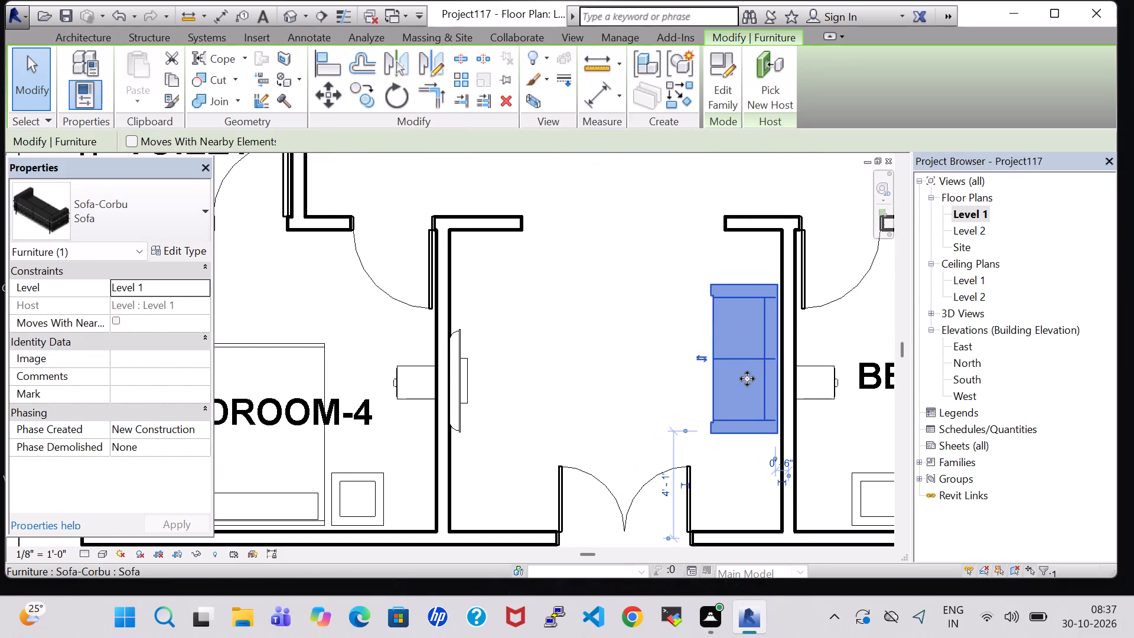
{"action": "left_click", "coordinate": [608, 335]}
Load the Table-Dining Oval family and place a 36" x 72" table in the entrance area between the TV and the sofa.
{"action": "scroll", "coordinate": [608, 335], "scroll_direction": "down", "scroll_amount": 5}
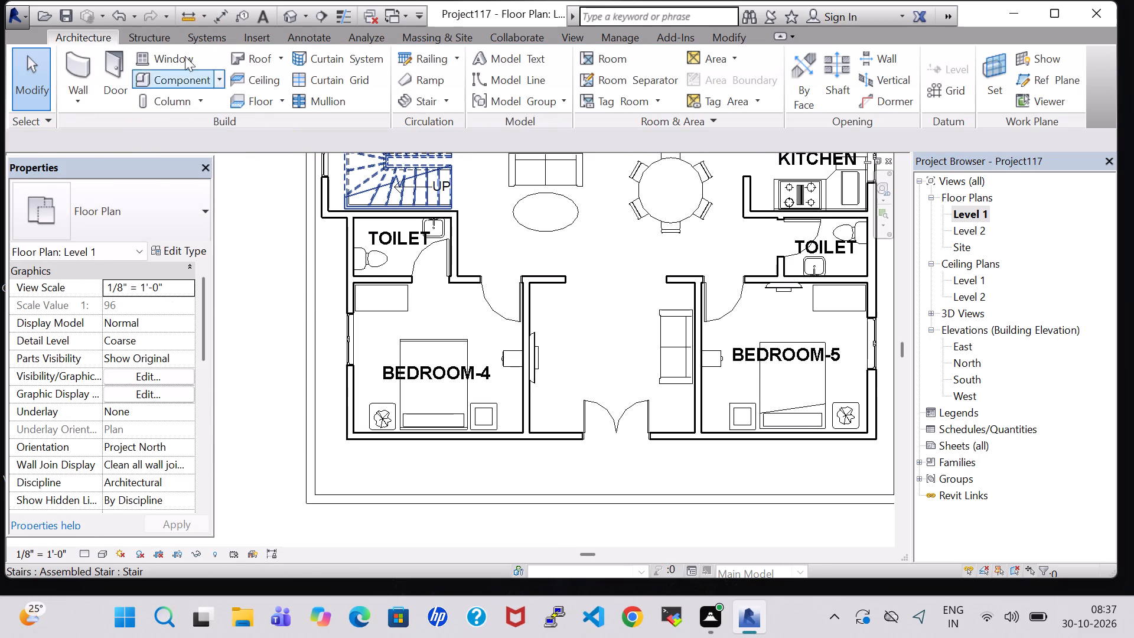
{"action": "left_click", "coordinate": [178, 79]}
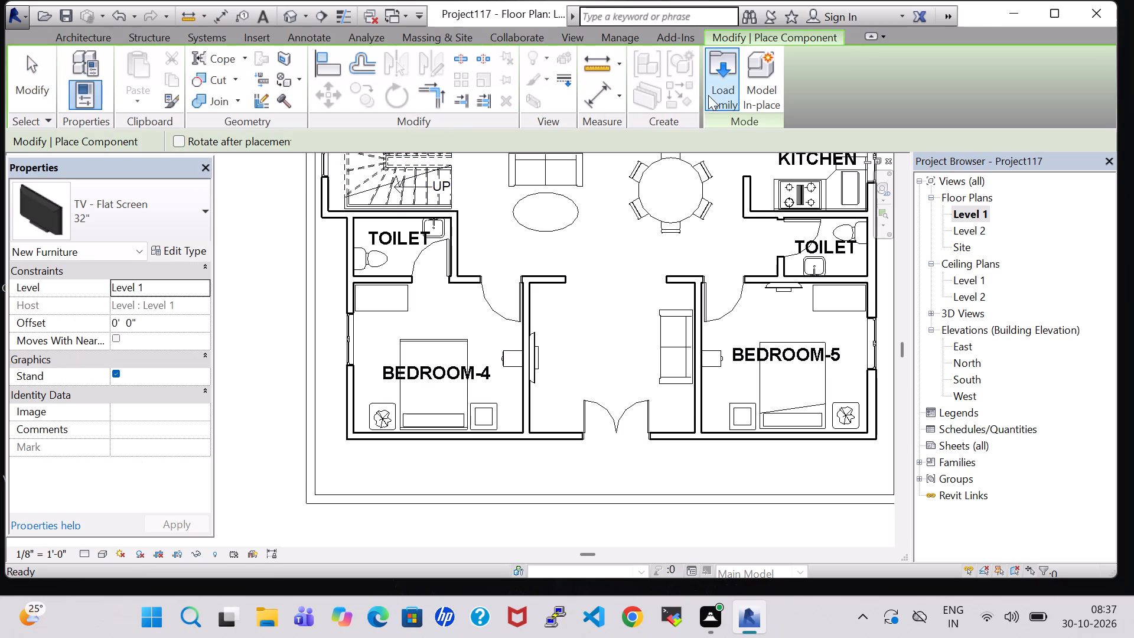
{"action": "left_click", "coordinate": [716, 95]}
{"action": "double_click", "coordinate": [659, 388]}
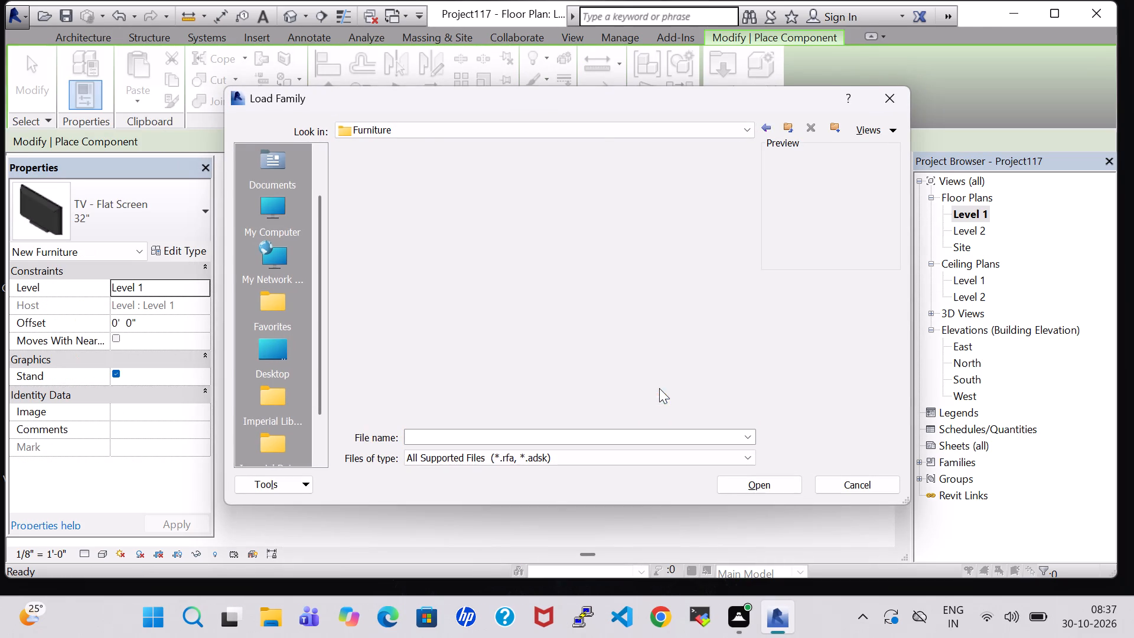
{"action": "double_click", "coordinate": [594, 203]}
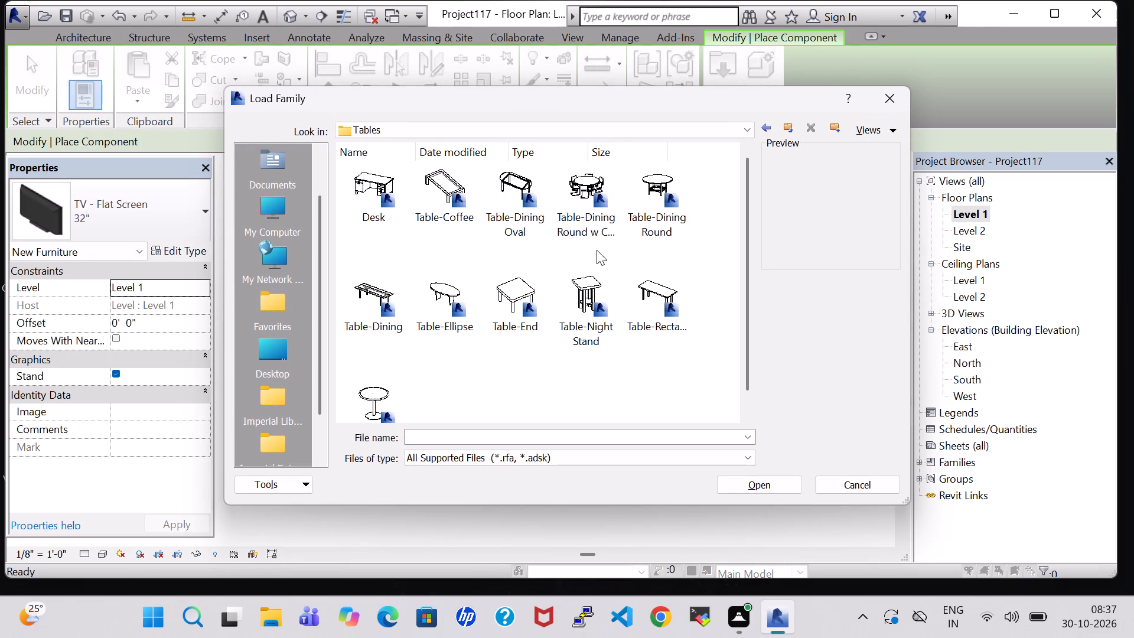
{"action": "left_click", "coordinate": [465, 200]}
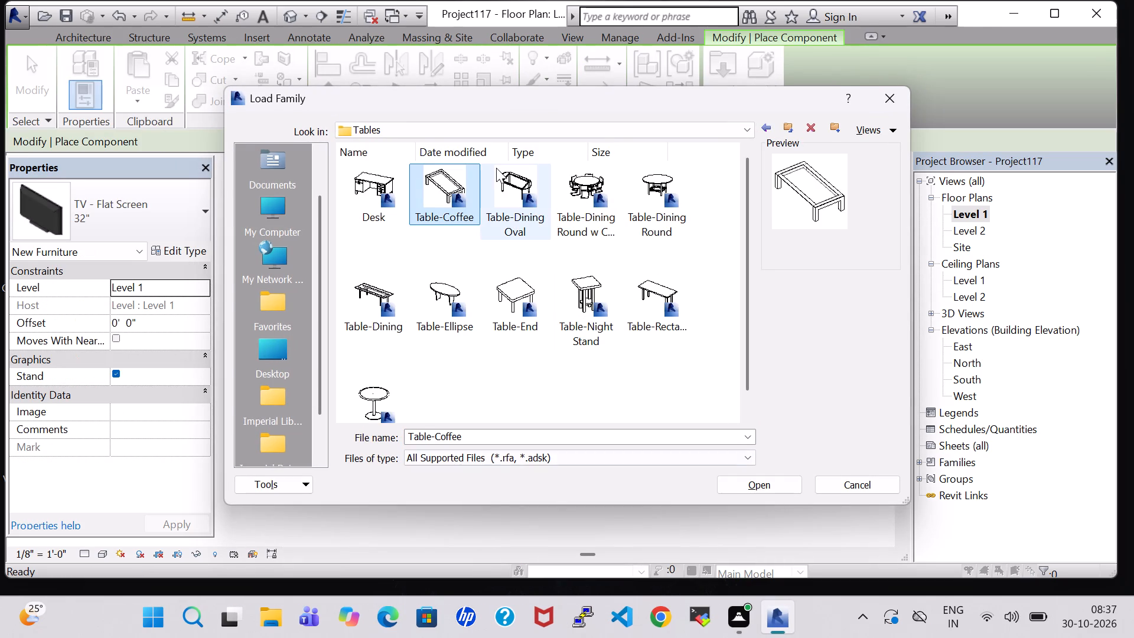
{"action": "left_click", "coordinate": [530, 201]}
{"action": "left_click", "coordinate": [774, 483]}
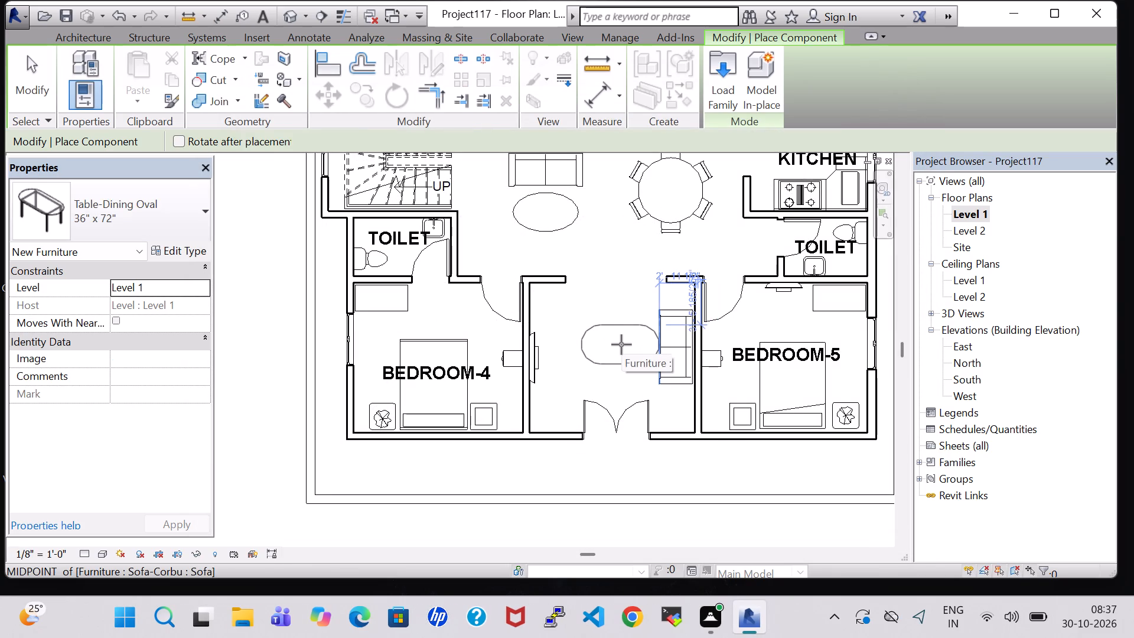
{"action": "left_click", "coordinate": [611, 342]}
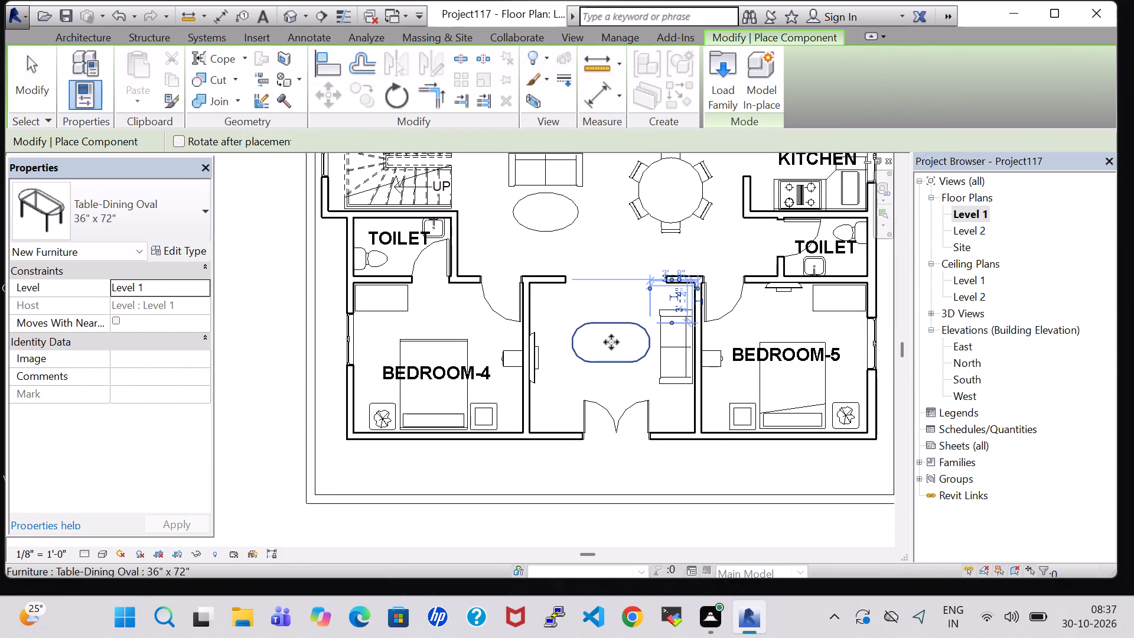
{"action": "key", "text": "Escape"}
{"action": "key", "text": "Escape"}
Change the entrance-area oval table's type to 36" x 48".
{"action": "left_click", "coordinate": [611, 342]}
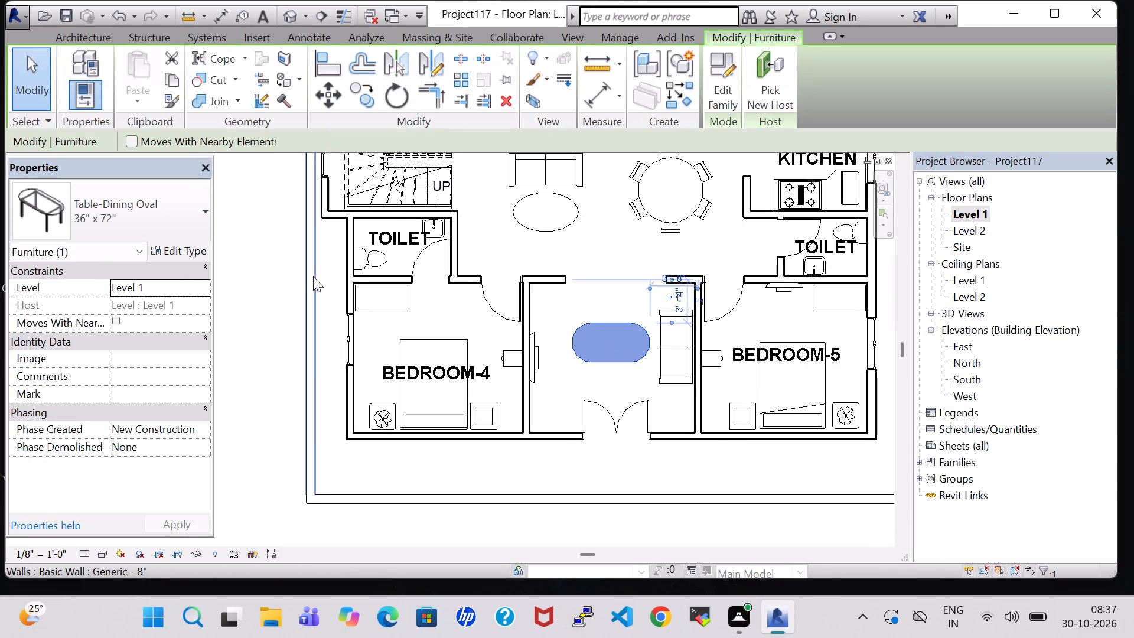
{"action": "left_click", "coordinate": [180, 249]}
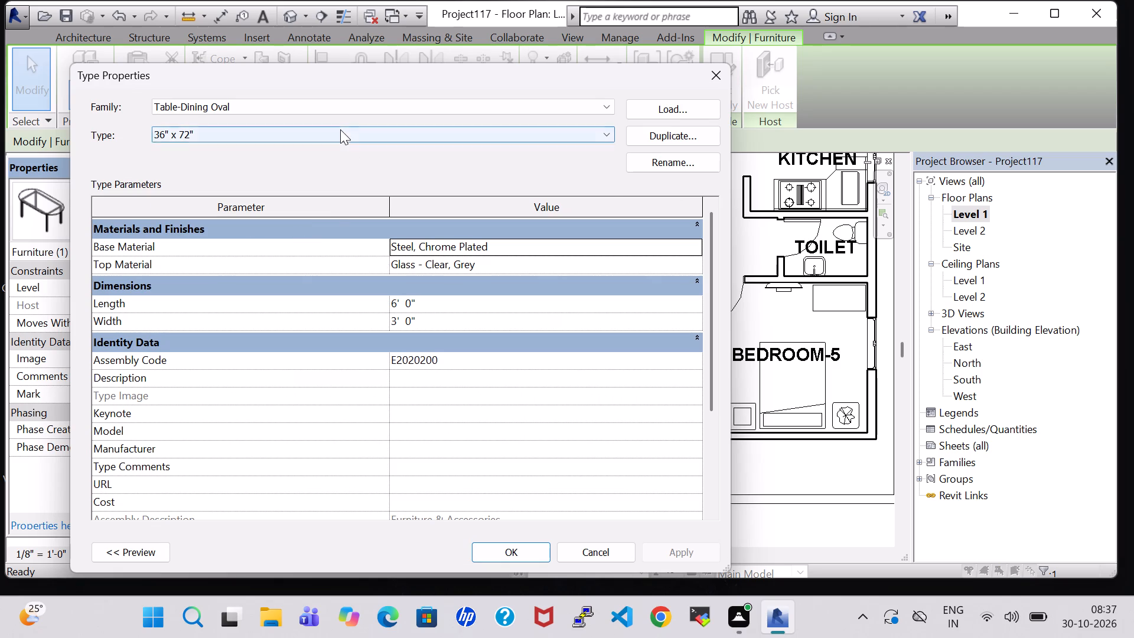
{"action": "left_click", "coordinate": [340, 129]}
{"action": "left_click", "coordinate": [340, 149]}
{"action": "left_click", "coordinate": [527, 550]}
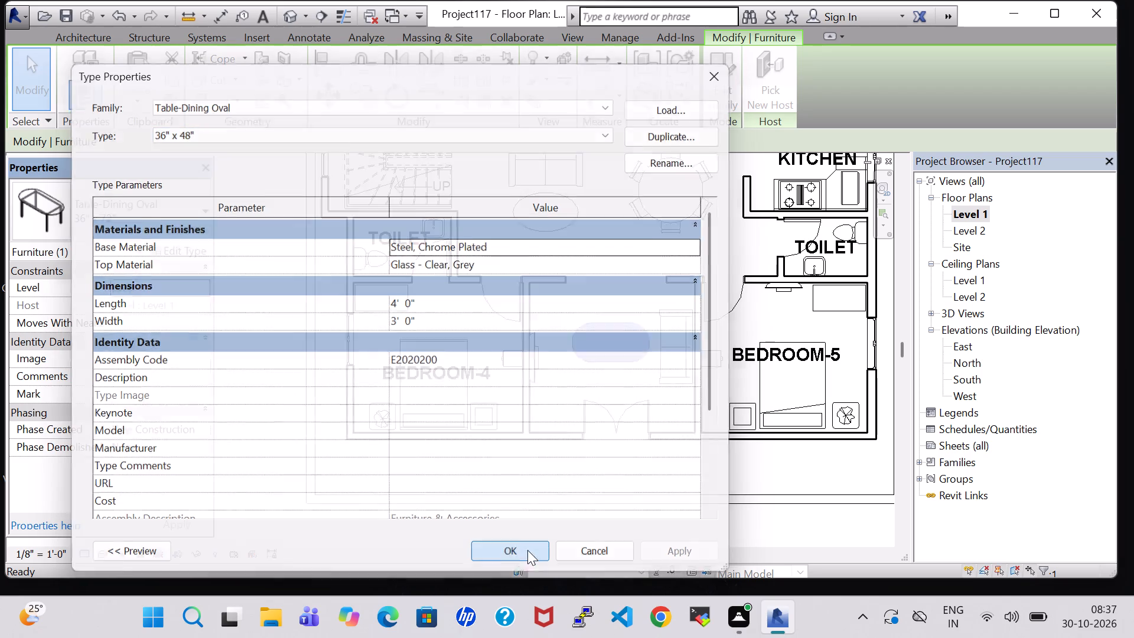
{"action": "key", "text": "space"}
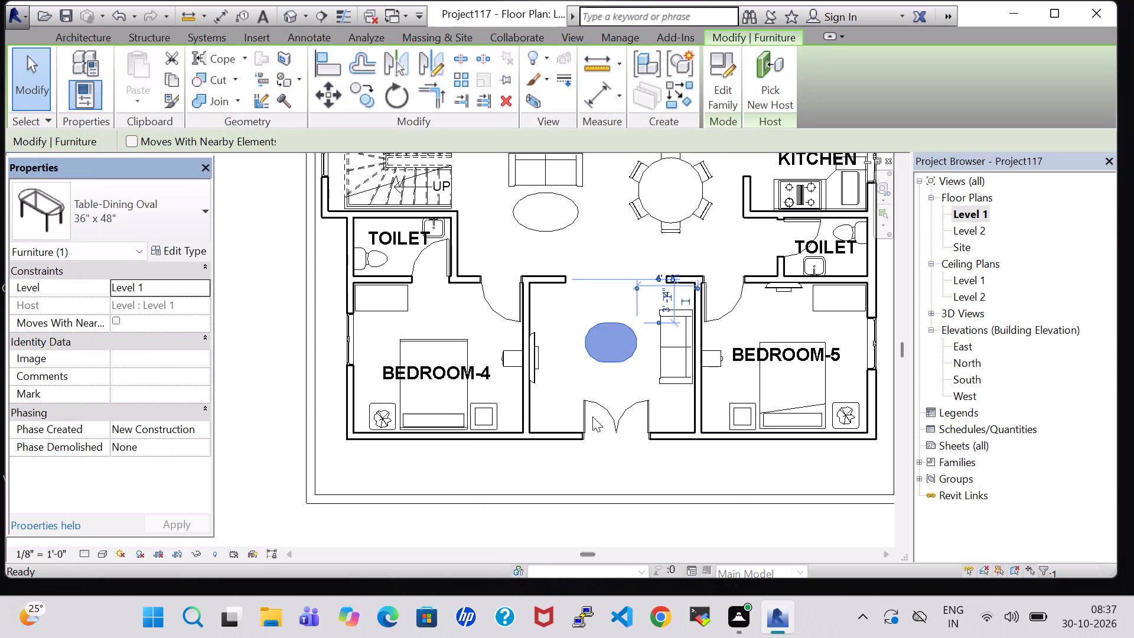
{"action": "left_click", "coordinate": [600, 392]}
{"action": "left_click", "coordinate": [606, 285]}
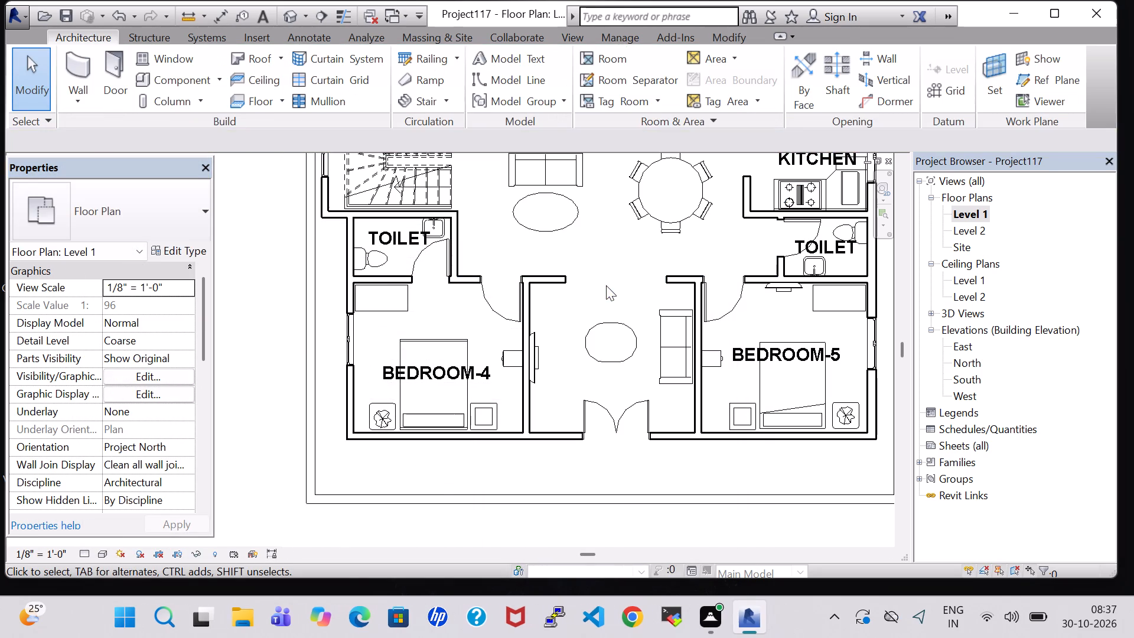
Rotate the oval table 90° so its length runs parallel to the entrance sofa, and nudge it seven increments toward the sofa.
{"action": "left_click", "coordinate": [615, 321]}
{"action": "key", "text": "space"}
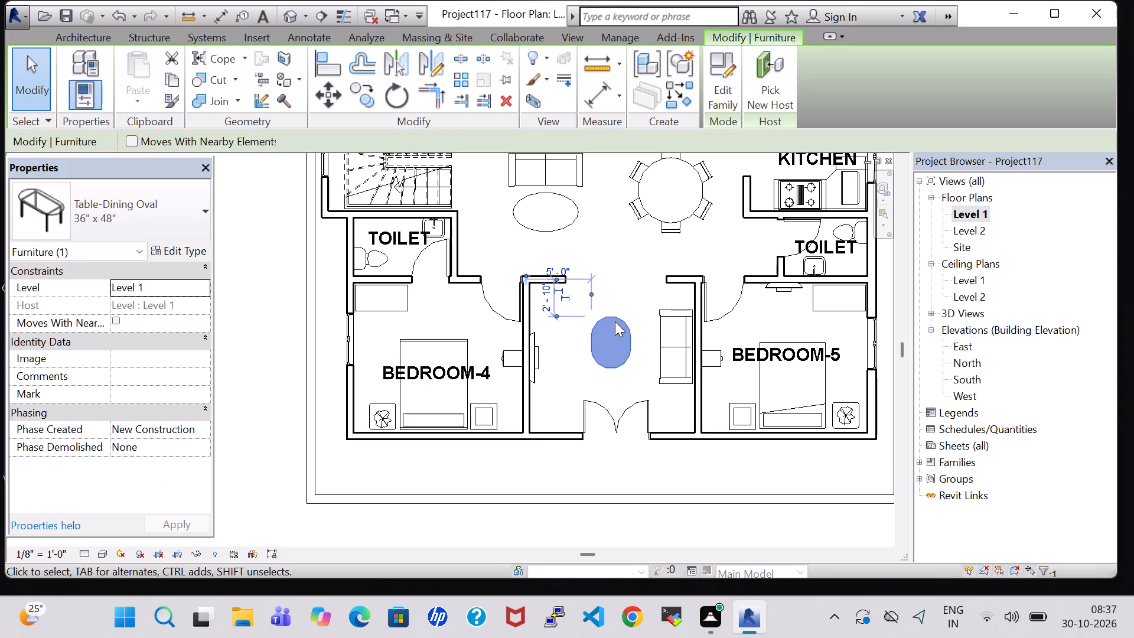
{"action": "key", "text": "Right"}
{"action": "key", "text": "Right"}
{"action": "key", "text": "Right"}
{"action": "key", "text": "Right"}
{"action": "key", "text": "Right"}
{"action": "key", "text": "Right"}
{"action": "key", "text": "Right"}
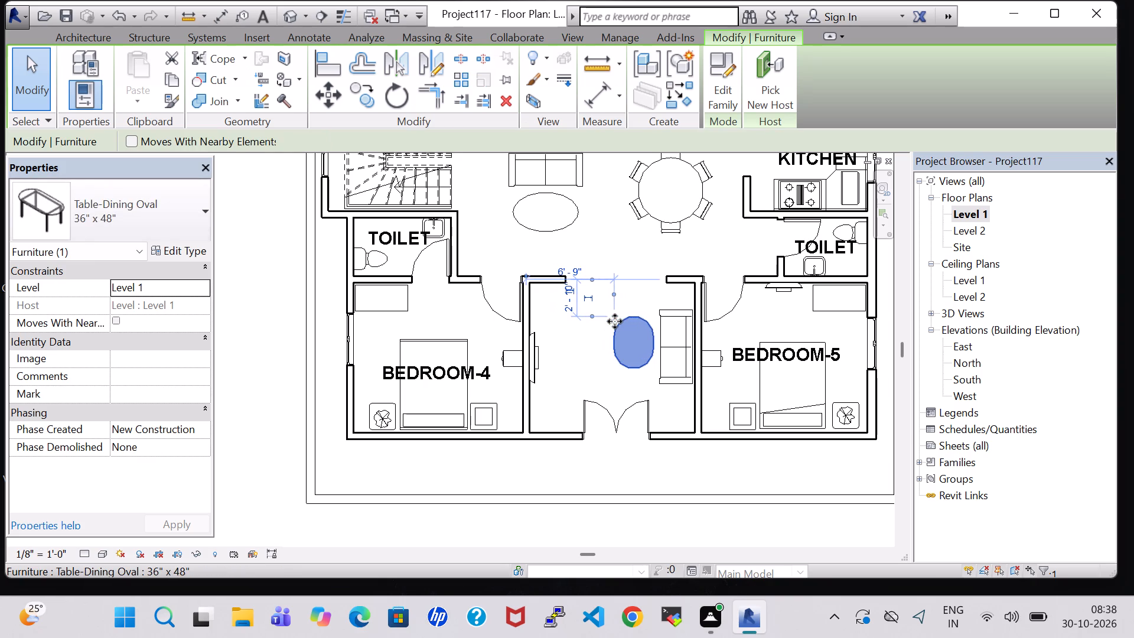
Place another RPC Plant - Tropical Agave - 1.5', matching Bedroom-5's plant, at the TV-facing edge of the entrance-area oval table.
{"action": "left_click", "coordinate": [618, 237]}
{"action": "scroll", "coordinate": [618, 237], "scroll_direction": "down", "scroll_amount": 2}
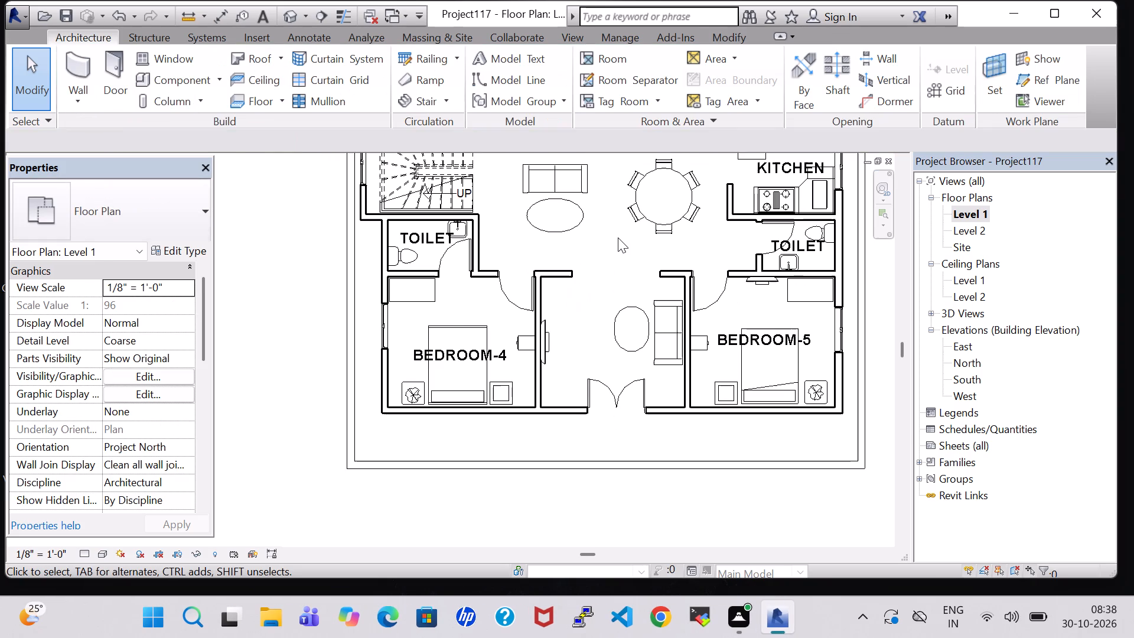
{"action": "middle_click_drag", "start_coordinate": [618, 237], "coordinate": [617, 293]}
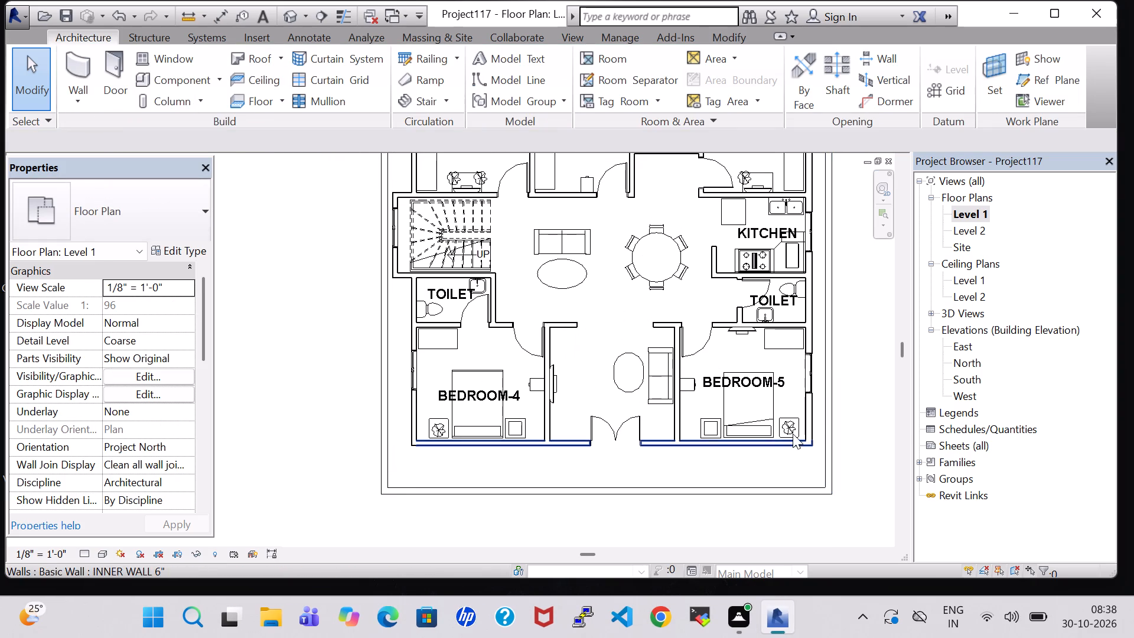
{"action": "left_click", "coordinate": [791, 428]}
{"action": "right_click", "coordinate": [791, 428]}
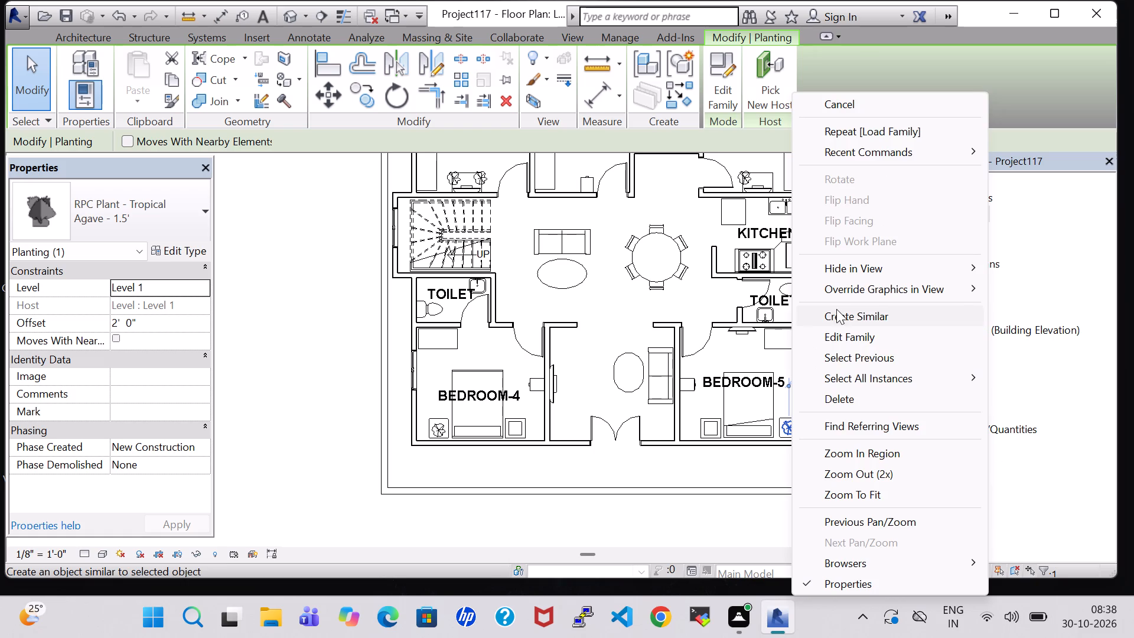
{"action": "left_click", "coordinate": [838, 311]}
{"action": "left_click", "coordinate": [614, 370]}
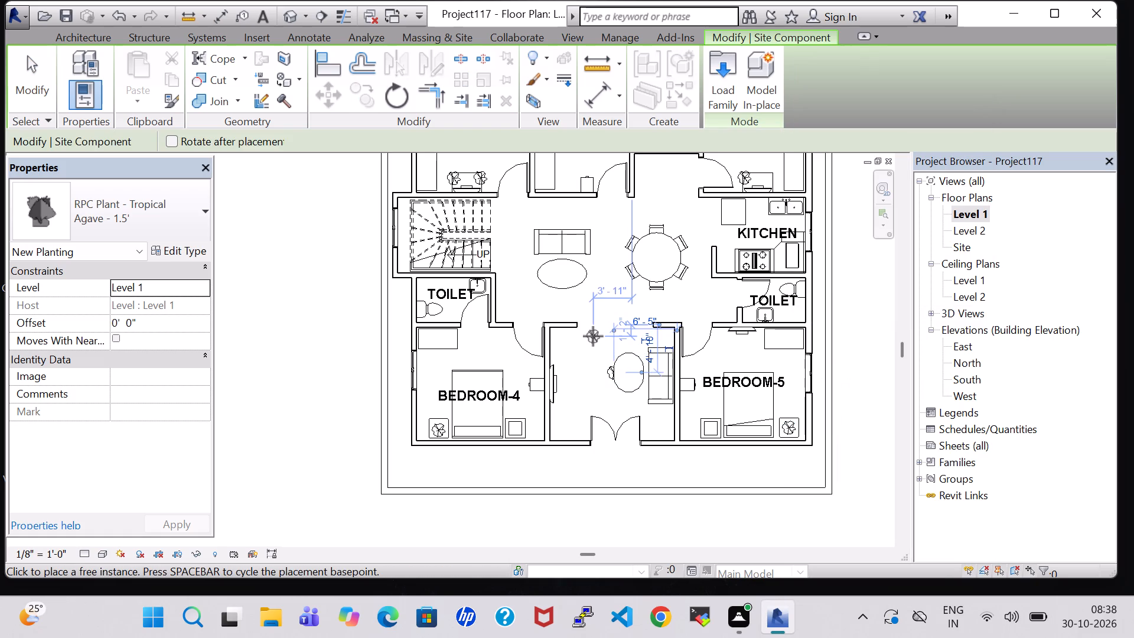
{"action": "key", "text": "Escape"}
{"action": "key", "text": "Escape"}
Set the new entrance-area agave plant's offset from Level 1 to 2' 3".
{"action": "scroll", "coordinate": [610, 361], "scroll_direction": "up", "scroll_amount": 6}
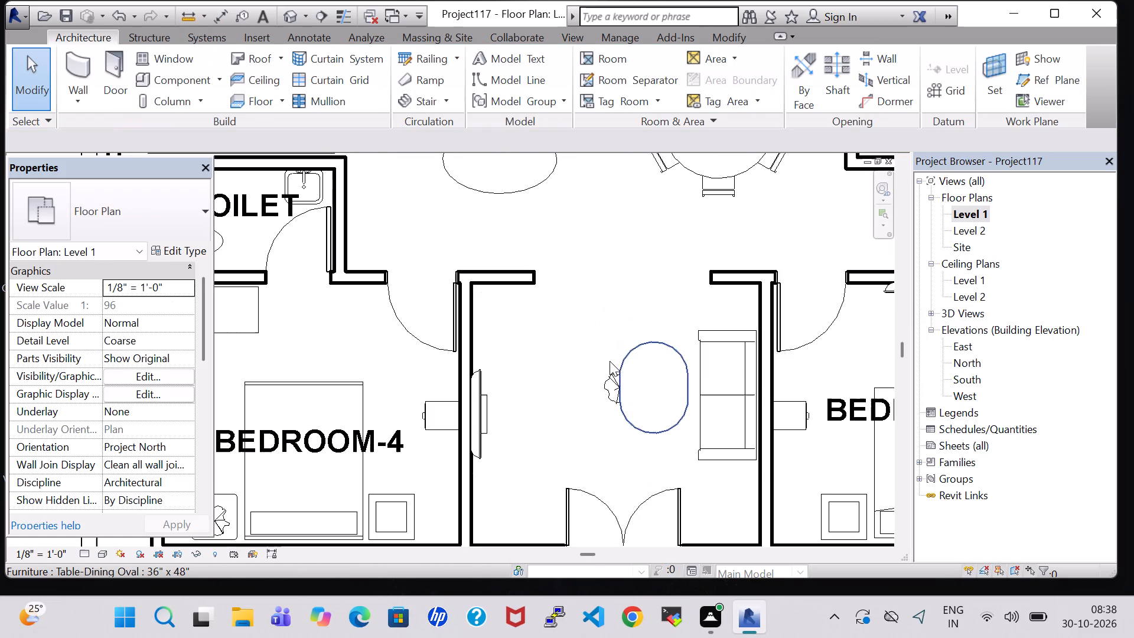
{"action": "left_click", "coordinate": [610, 382]}
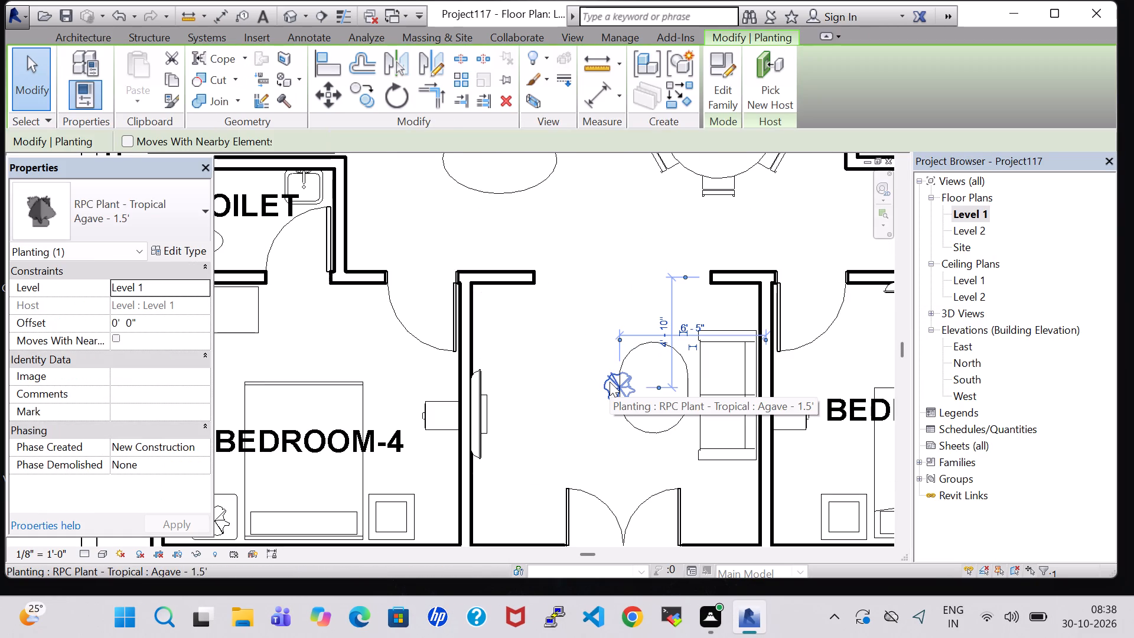
{"action": "left_click", "coordinate": [119, 324]}
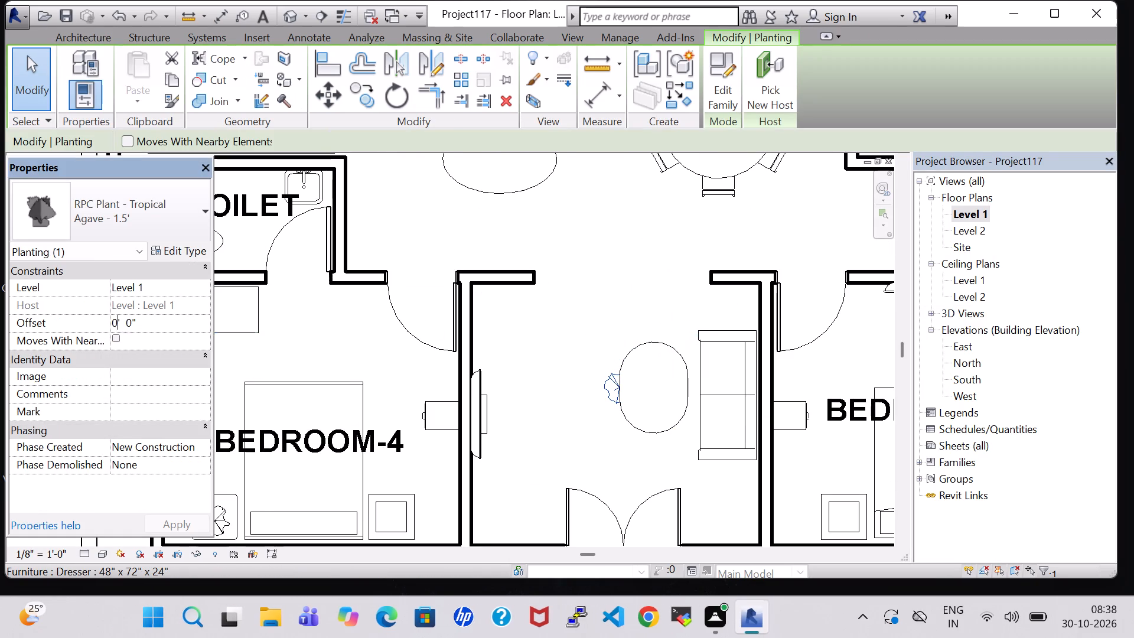
{"action": "key", "text": "BackSpace"}
{"action": "key", "text": "2"}
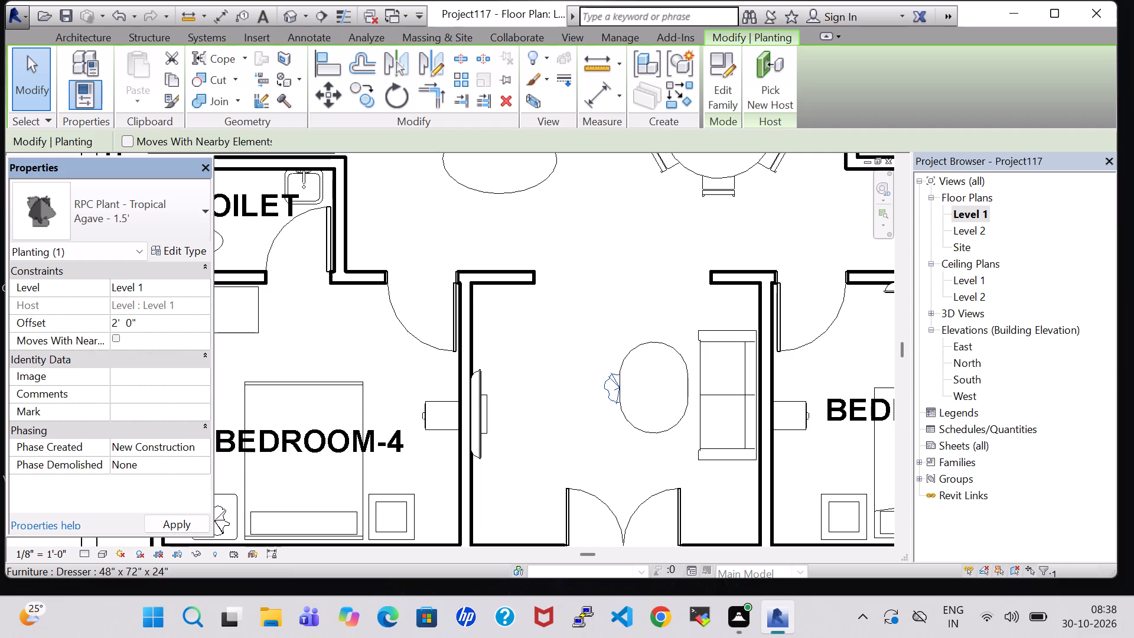
{"action": "key", "text": "Right"}
{"action": "key", "text": "Right"}
{"action": "key", "text": "Right"}
{"action": "key", "text": "Right"}
{"action": "key", "text": "BackSpace"}
{"action": "key", "text": "3"}
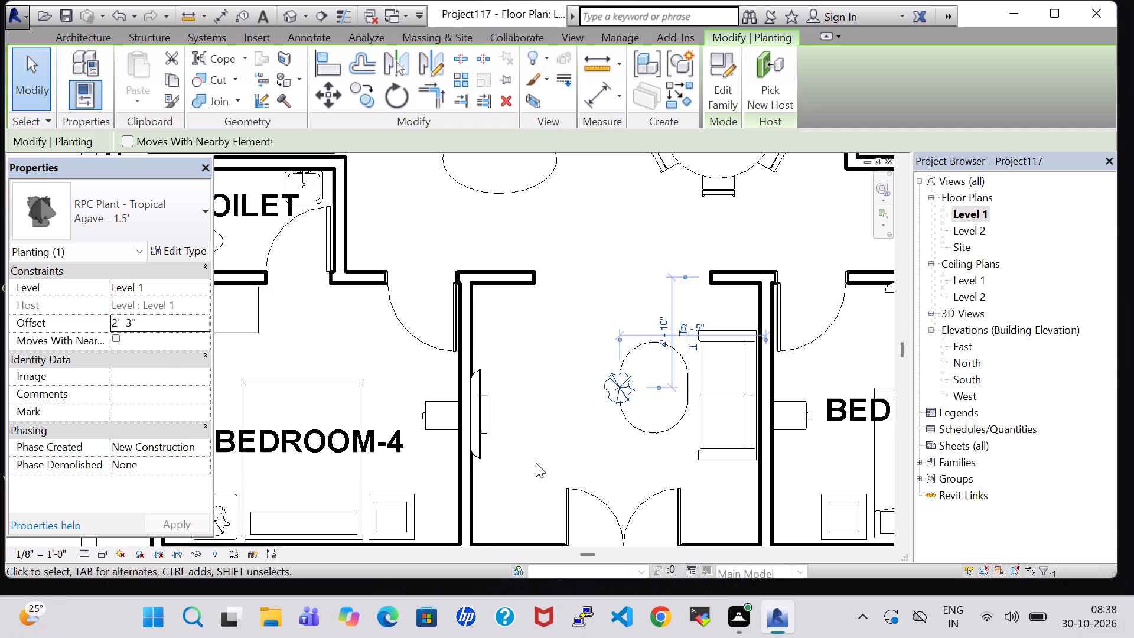
Nudge the agave plant ten increments toward the sofa and one back, centring it on the oval table.
{"action": "key", "text": "Right"}
{"action": "key", "text": "Right"}
{"action": "key", "text": "Right"}
{"action": "key", "text": "Right"}
{"action": "key", "text": "Right"}
{"action": "key", "text": "Right"}
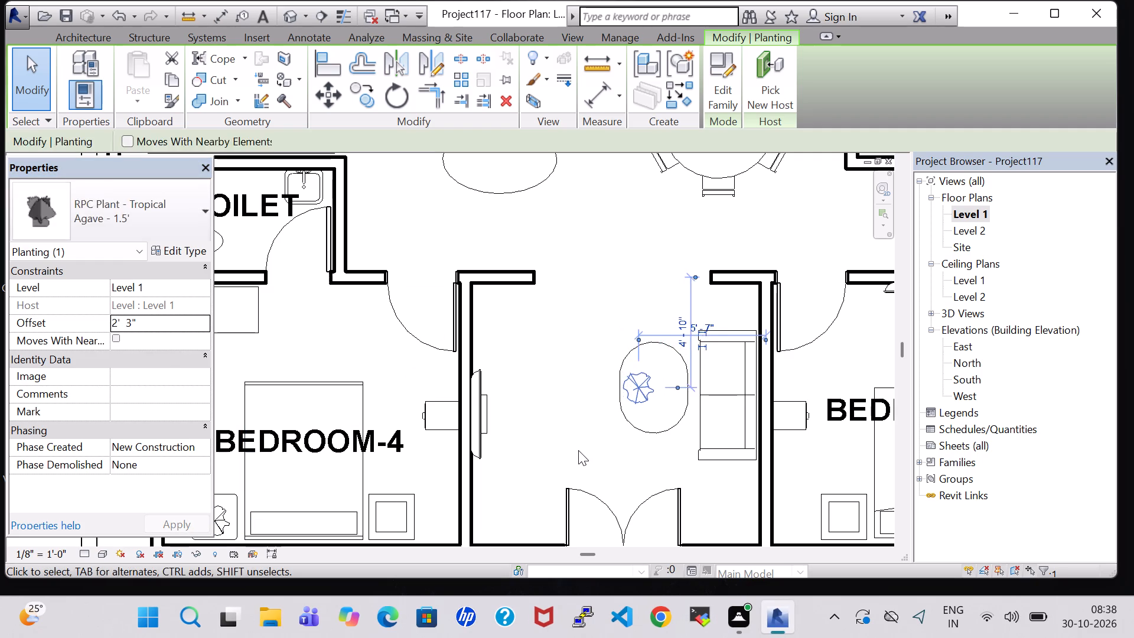
{"action": "key", "text": "Right"}
{"action": "key", "text": "Right"}
{"action": "key", "text": "Right"}
{"action": "key", "text": "Right"}
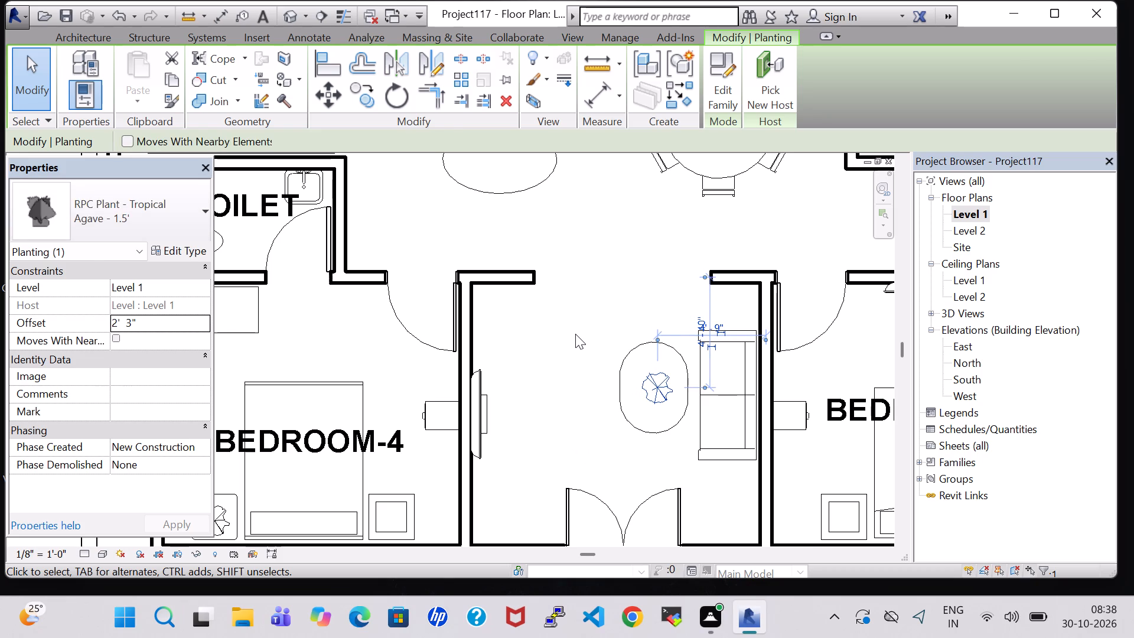
{"action": "left_click", "coordinate": [575, 331]}
{"action": "scroll", "coordinate": [575, 331], "scroll_direction": "down", "scroll_amount": 3}
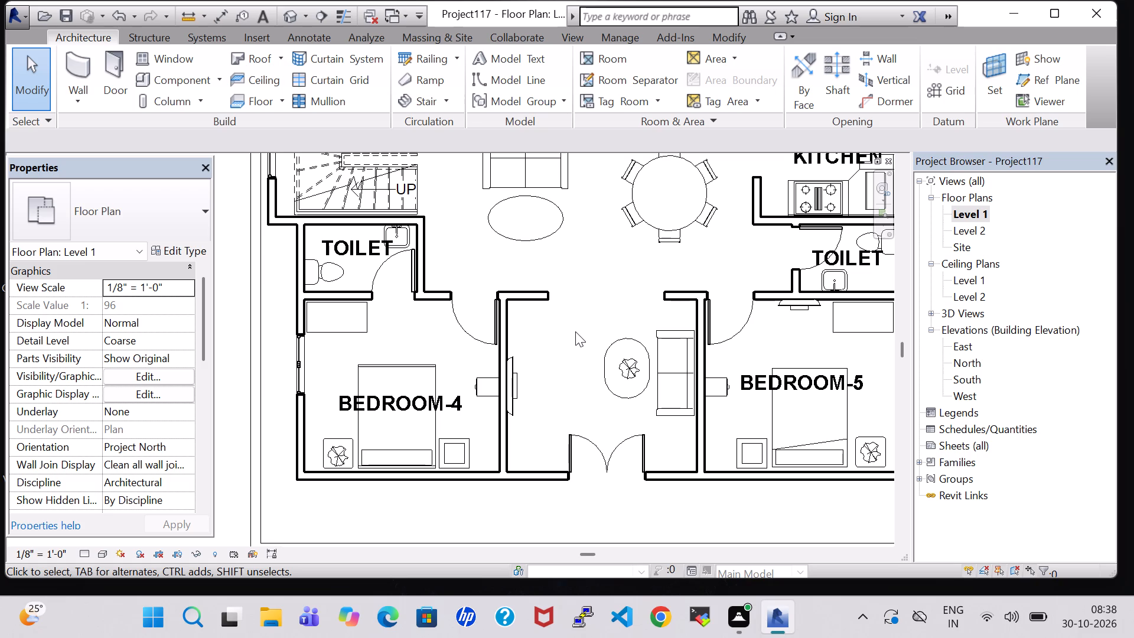
{"action": "left_click", "coordinate": [636, 369]}
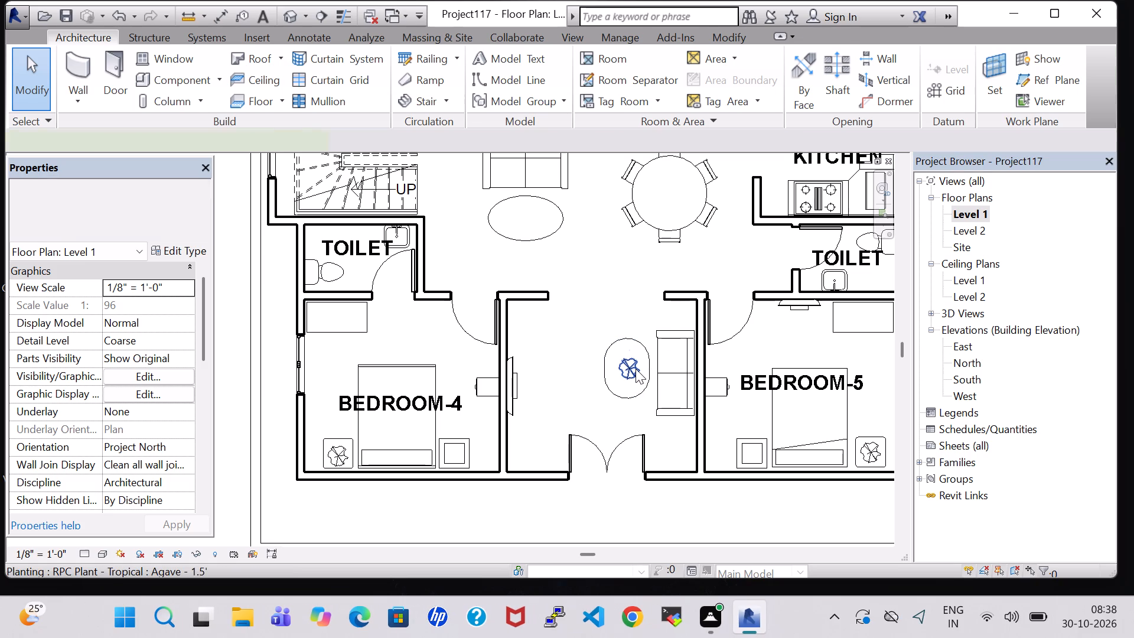
{"action": "key", "text": "Left"}
{"action": "left_click", "coordinate": [534, 357]}
Place a Table-Rectangular 72" x 30" matching Bedroom-3's table, rotated 90°, in front of the entrance-area TV on the Bedroom-4 wall.
{"action": "scroll", "coordinate": [534, 357], "scroll_direction": "down", "scroll_amount": 2}
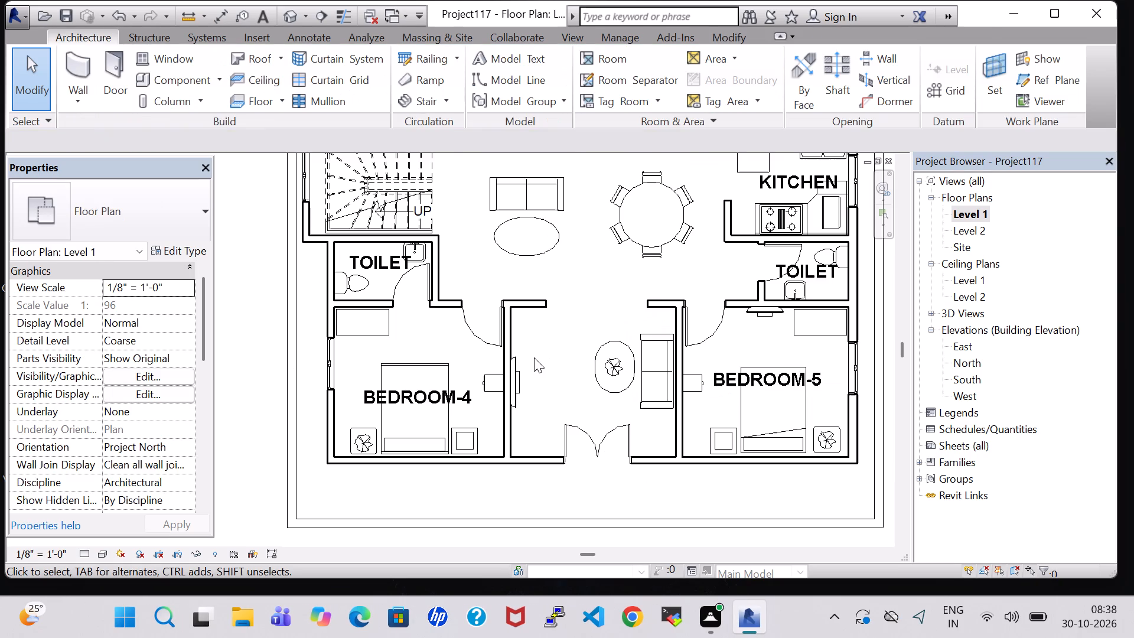
{"action": "middle_click_drag", "start_coordinate": [601, 322], "coordinate": [602, 437]}
{"action": "left_click", "coordinate": [760, 249]}
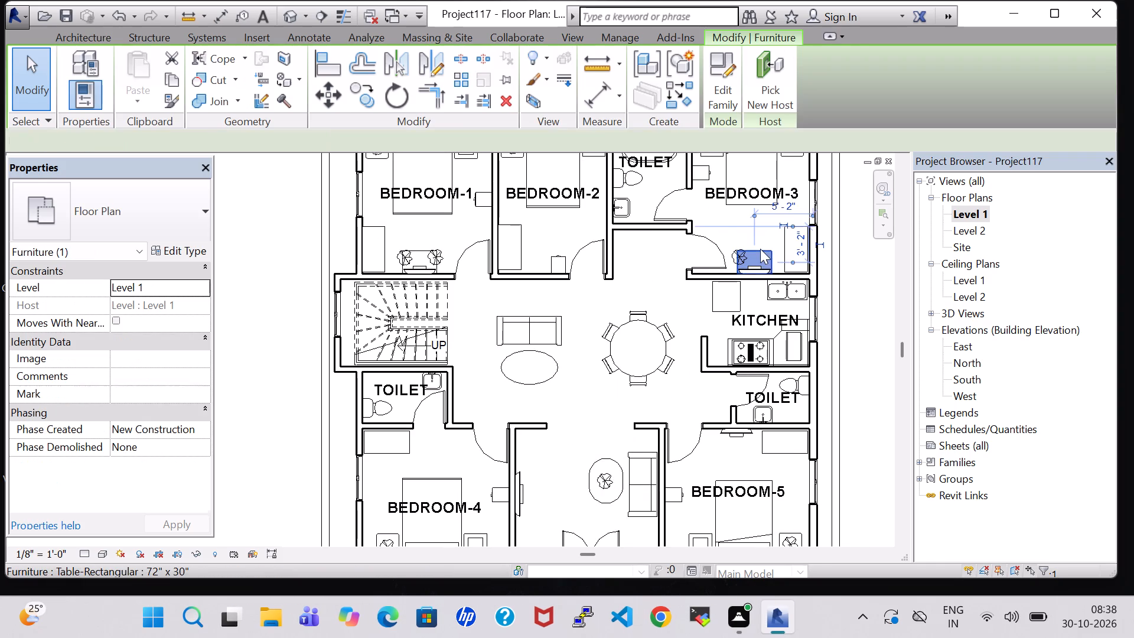
{"action": "right_click", "coordinate": [760, 249]}
{"action": "left_click", "coordinate": [871, 314]}
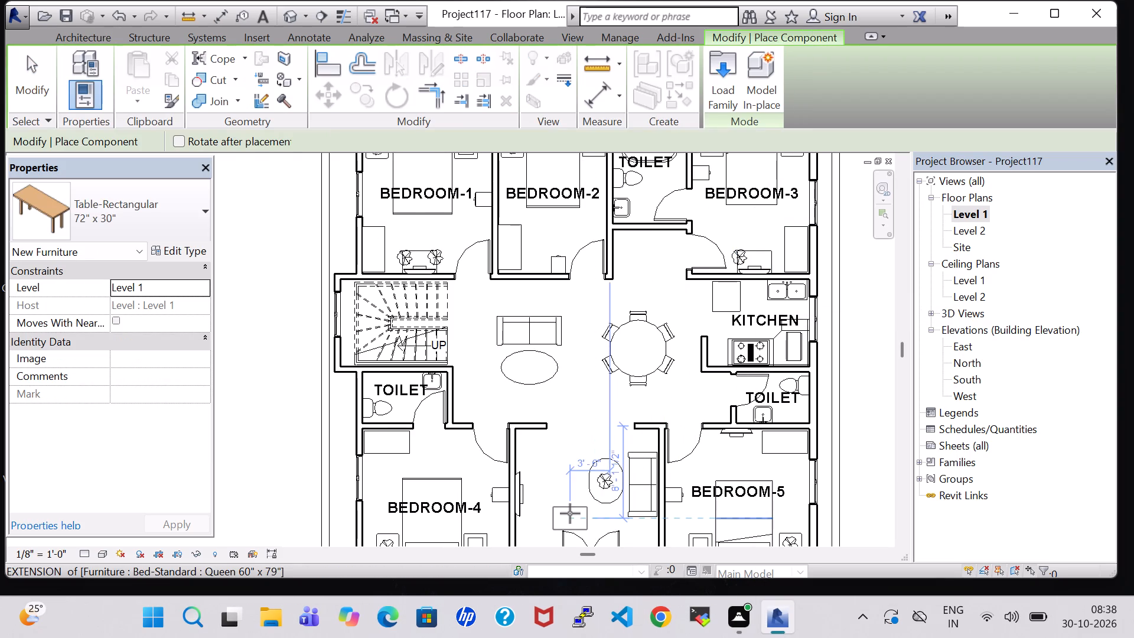
{"action": "scroll", "coordinate": [570, 513], "scroll_direction": "up", "scroll_amount": 7}
{"action": "key", "text": "space"}
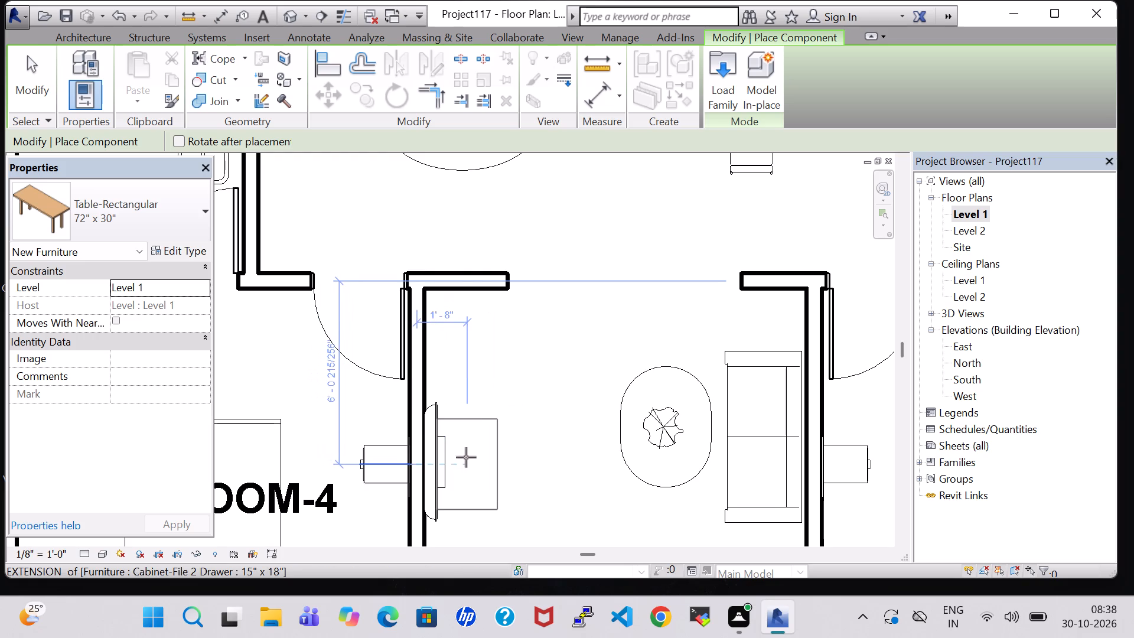
{"action": "left_click", "coordinate": [466, 457]}
{"action": "key", "text": "Escape"}
{"action": "key", "text": "Escape"}
Duplicate the TV table's type as 72" x 30" 2 and set its length to 4' 0".
{"action": "left_click", "coordinate": [473, 417]}
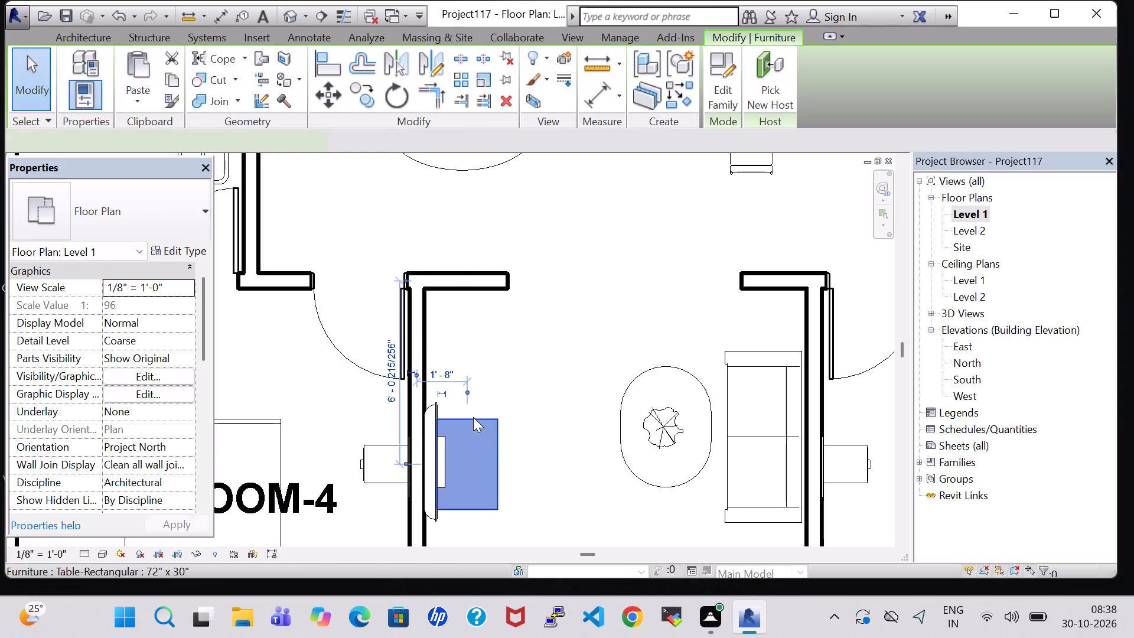
{"action": "left_click", "coordinate": [174, 253]}
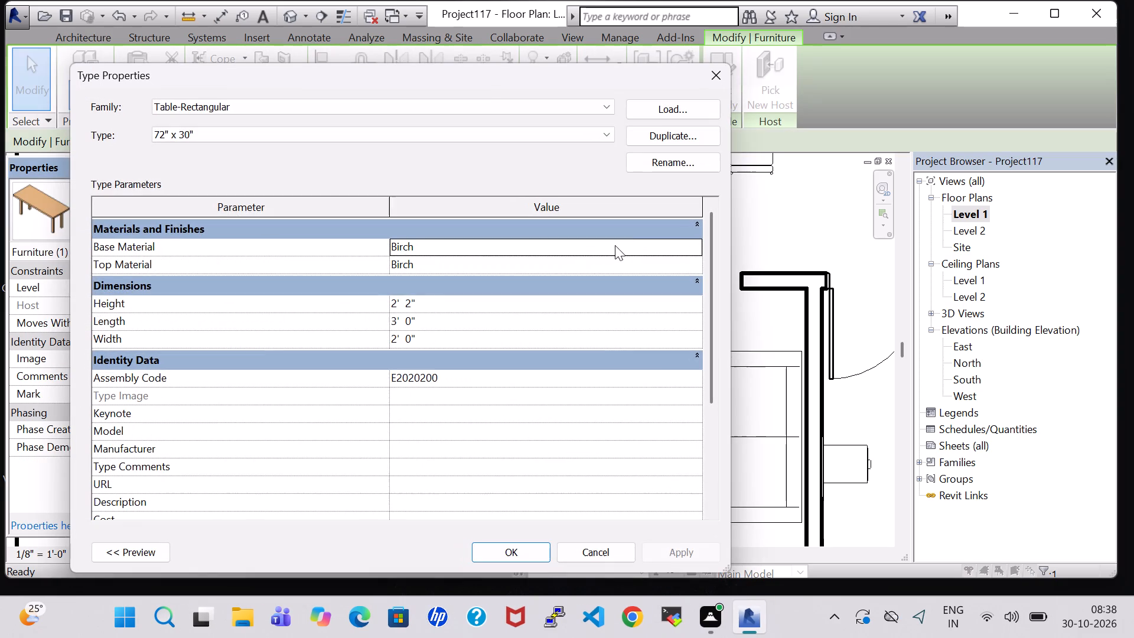
{"action": "left_click", "coordinate": [666, 137]}
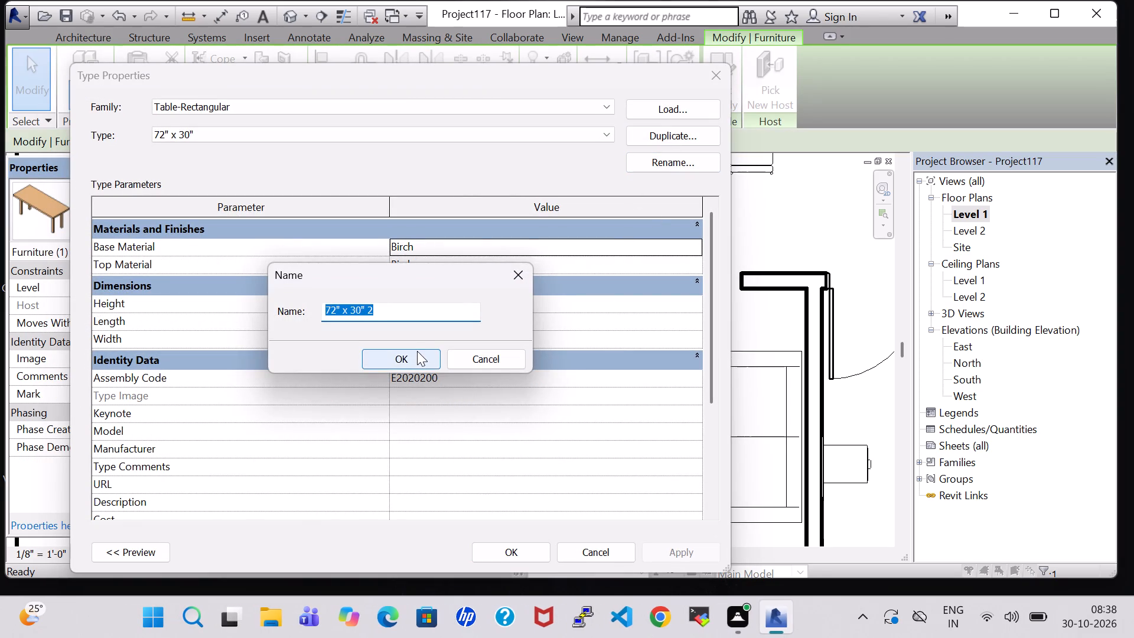
{"action": "left_click", "coordinate": [417, 354]}
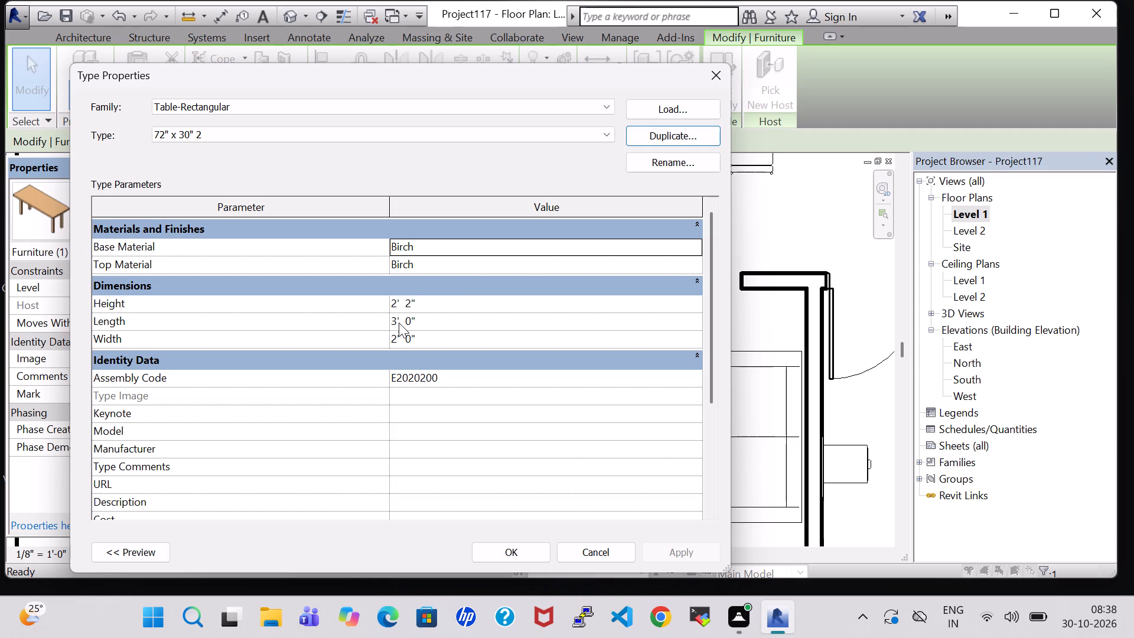
{"action": "left_click", "coordinate": [399, 323]}
{"action": "key", "text": "BackSpace"}
{"action": "key", "text": "4"}
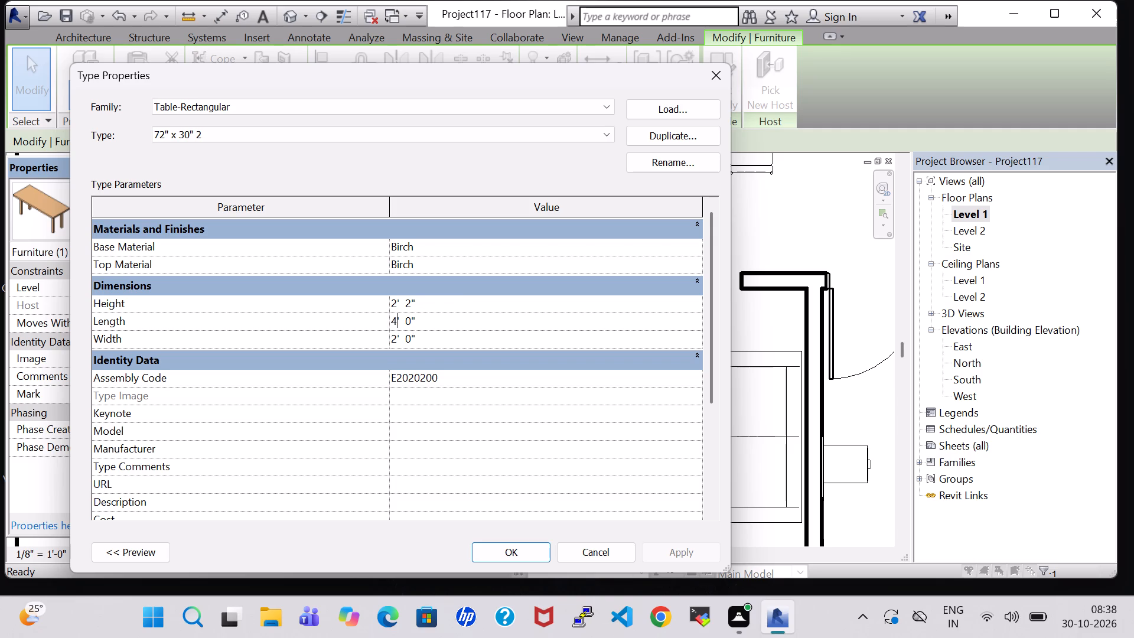
{"action": "left_click", "coordinate": [520, 559]}
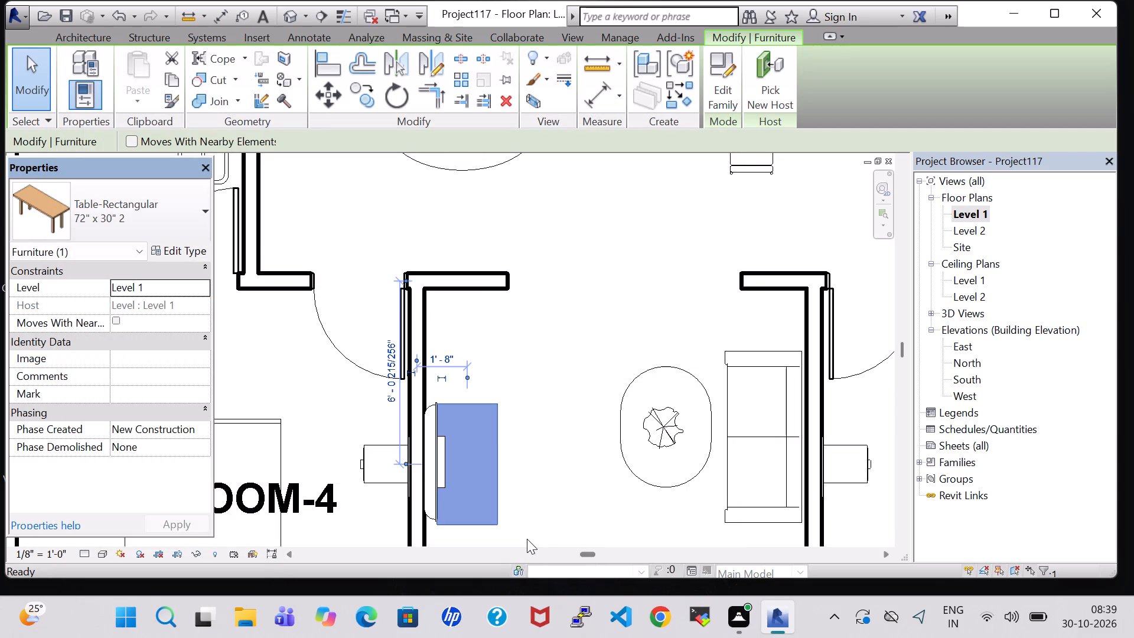
{"action": "key", "text": "Left"}
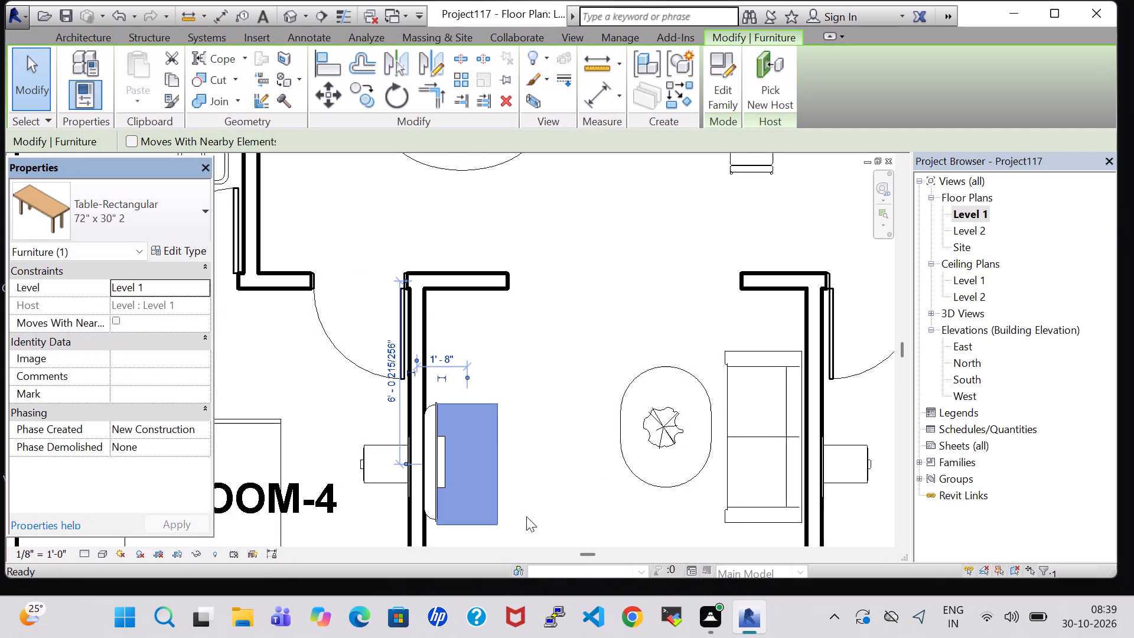
{"action": "left_click", "coordinate": [581, 361]}
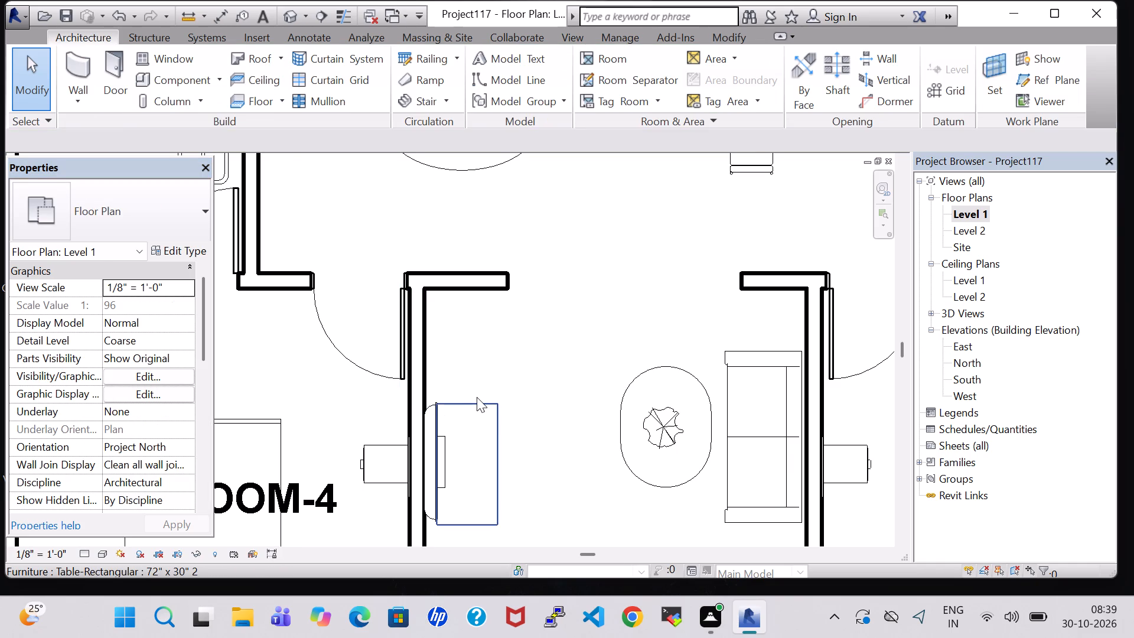
Set the length of the TV table's 72" x 30" 2 type to 5' 0".
{"action": "left_click", "coordinate": [477, 399]}
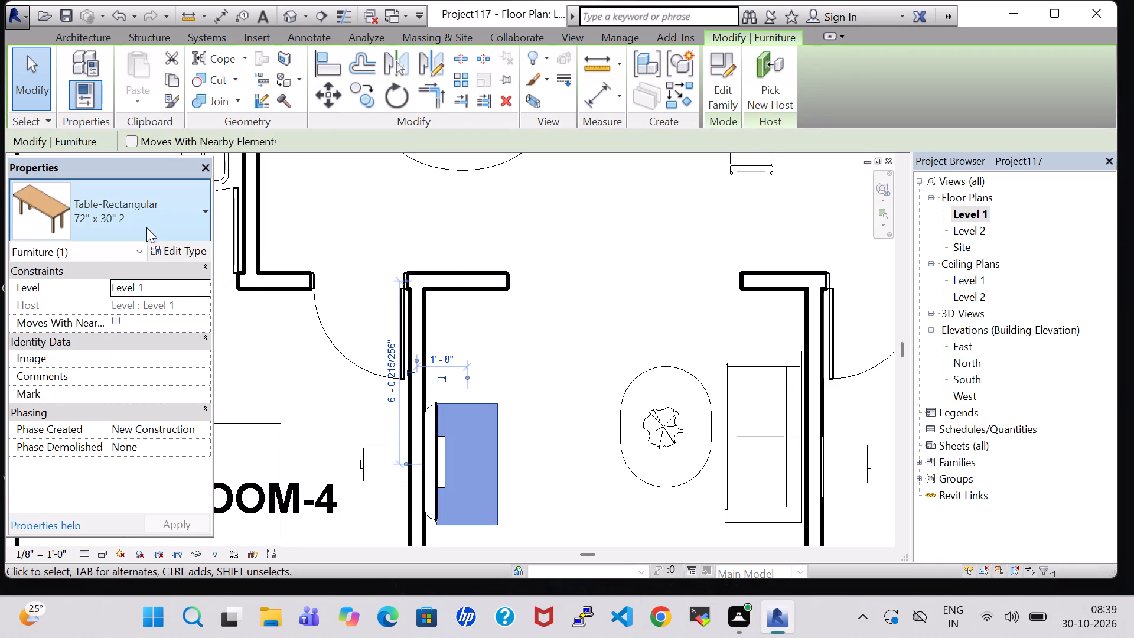
{"action": "left_click", "coordinate": [161, 250]}
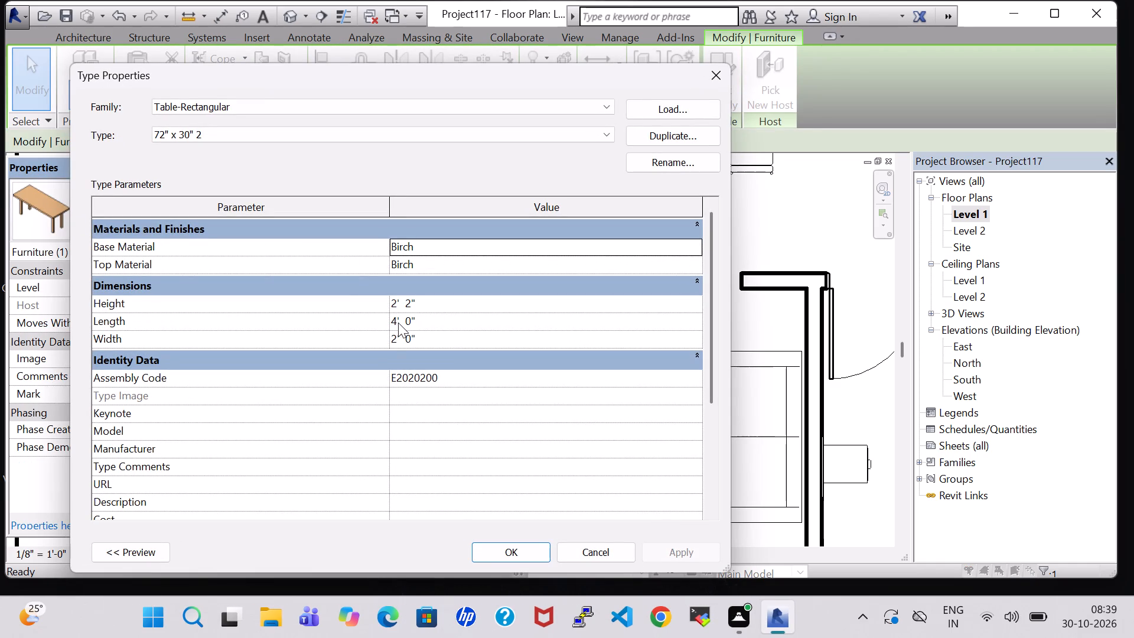
{"action": "left_click", "coordinate": [398, 323]}
{"action": "key", "text": "BackSpace"}
{"action": "key", "text": "5"}
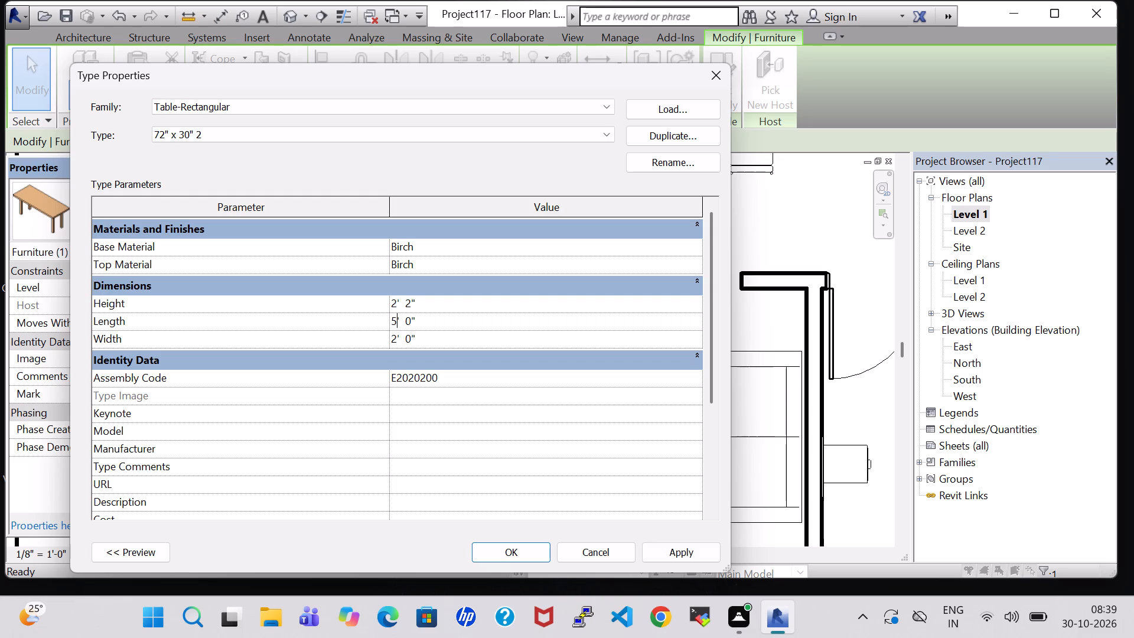
{"action": "key", "text": "Return"}
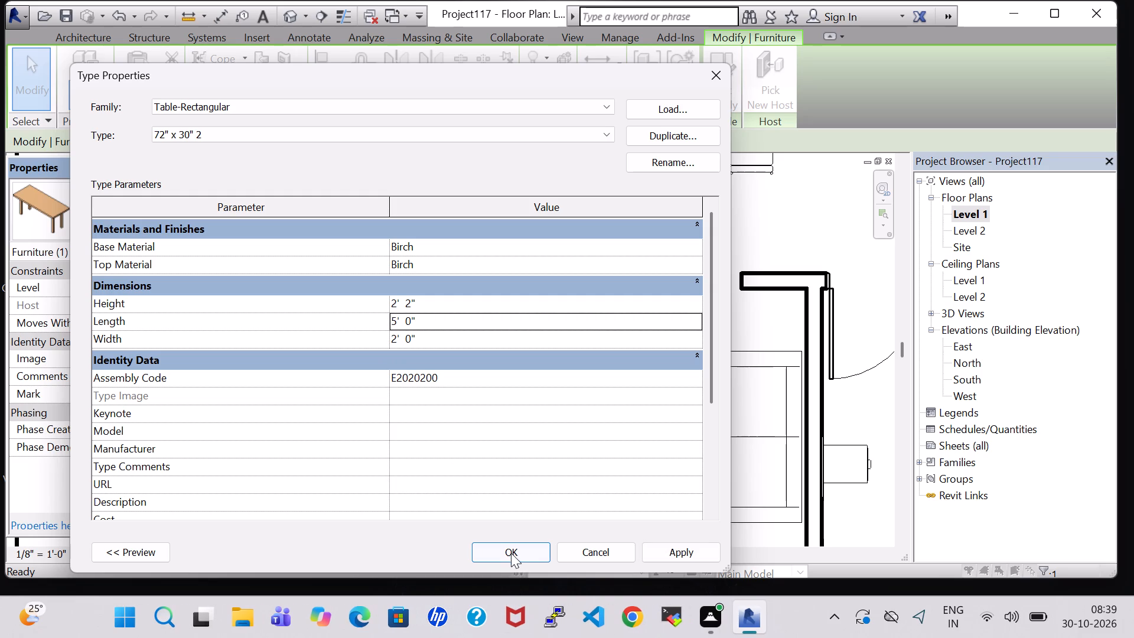
{"action": "left_click", "coordinate": [510, 551]}
{"action": "key", "text": "Left"}
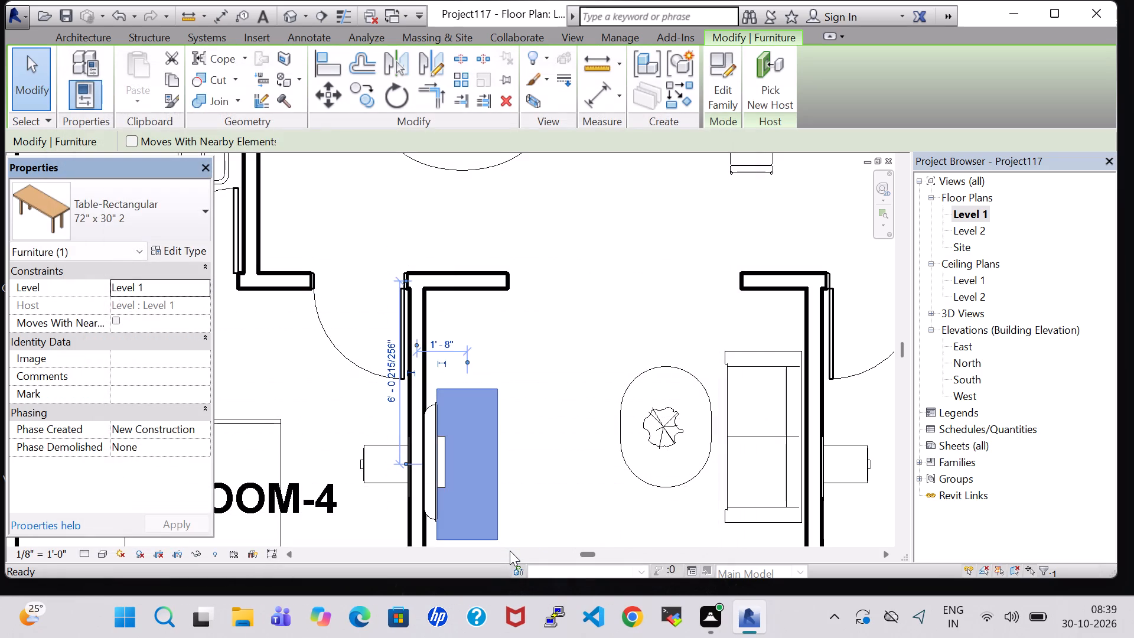
{"action": "left_click", "coordinate": [550, 340]}
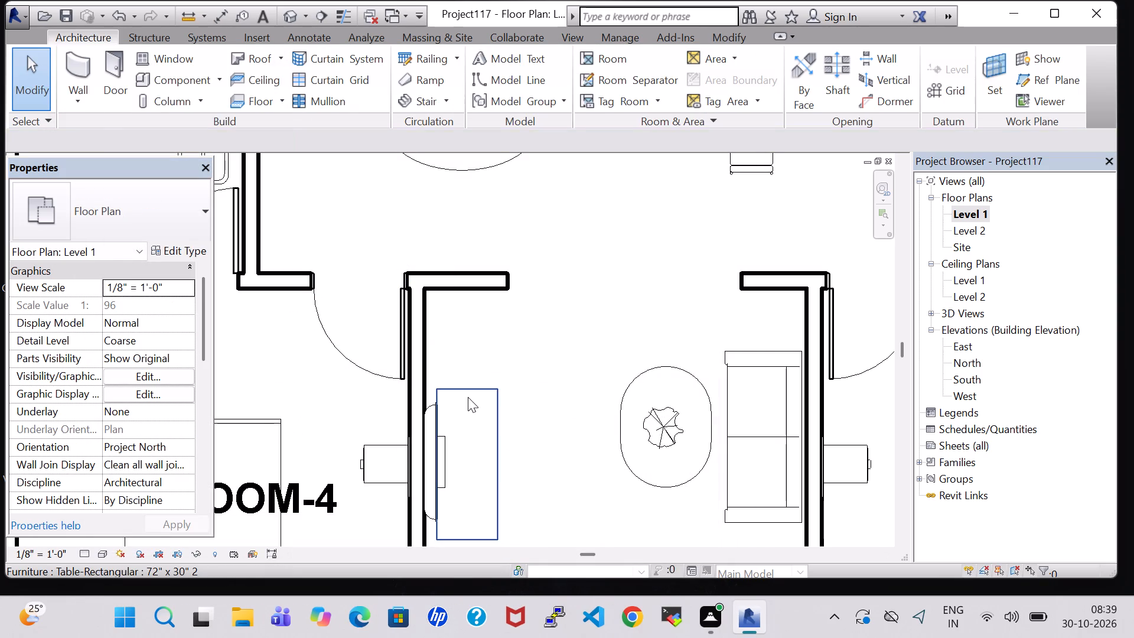
Nudge the TV table five increments toward the Bedroom-4 wall so it sits against it beneath the TV.
{"action": "left_click", "coordinate": [468, 394]}
{"action": "key", "text": "Left"}
{"action": "key", "text": "Left"}
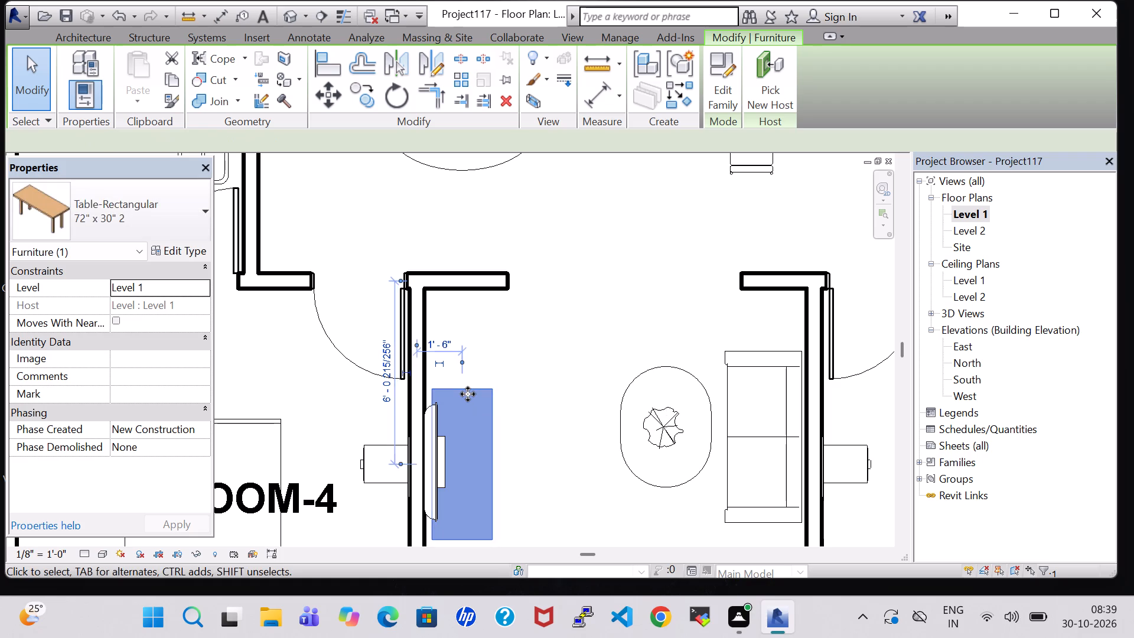
{"action": "key", "text": "Left"}
{"action": "key", "text": "Left"}
{"action": "key", "text": "Left"}
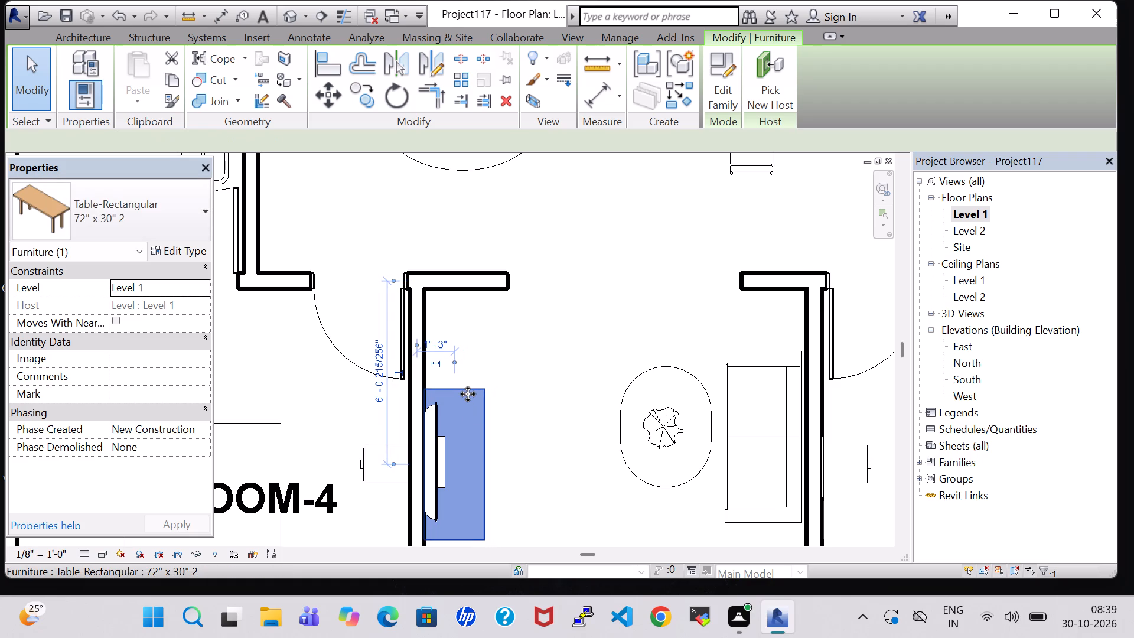
{"action": "left_click", "coordinate": [517, 346]}
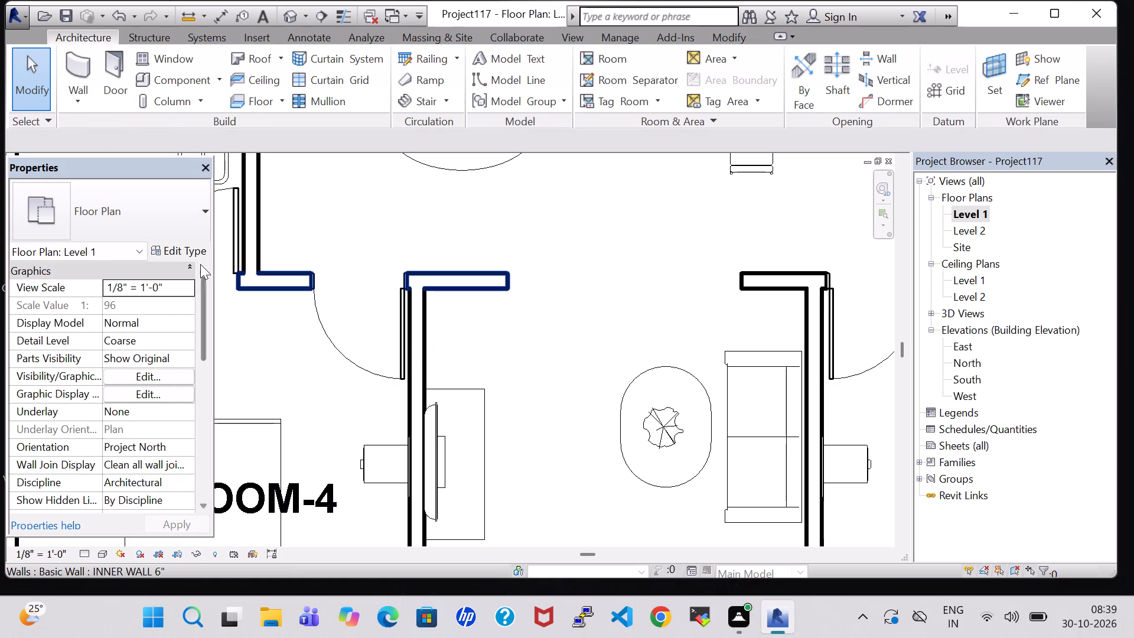
Set the width of the TV table's 72" x 30" 2 type to 2' 3".
{"action": "left_click", "coordinate": [168, 253]}
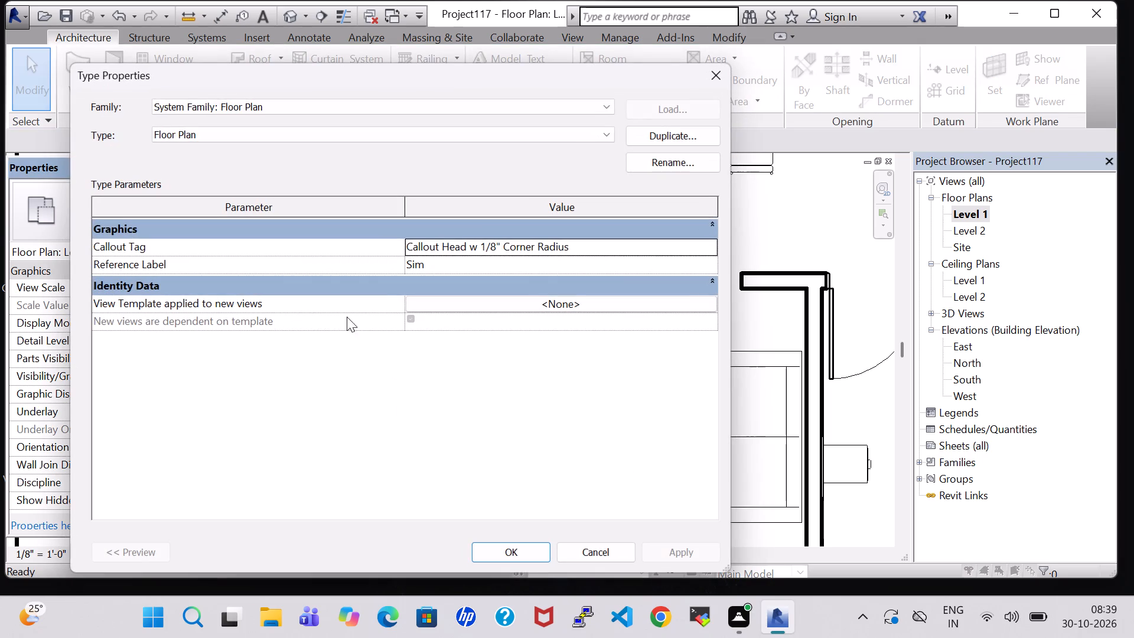
{"action": "left_click", "coordinate": [721, 69]}
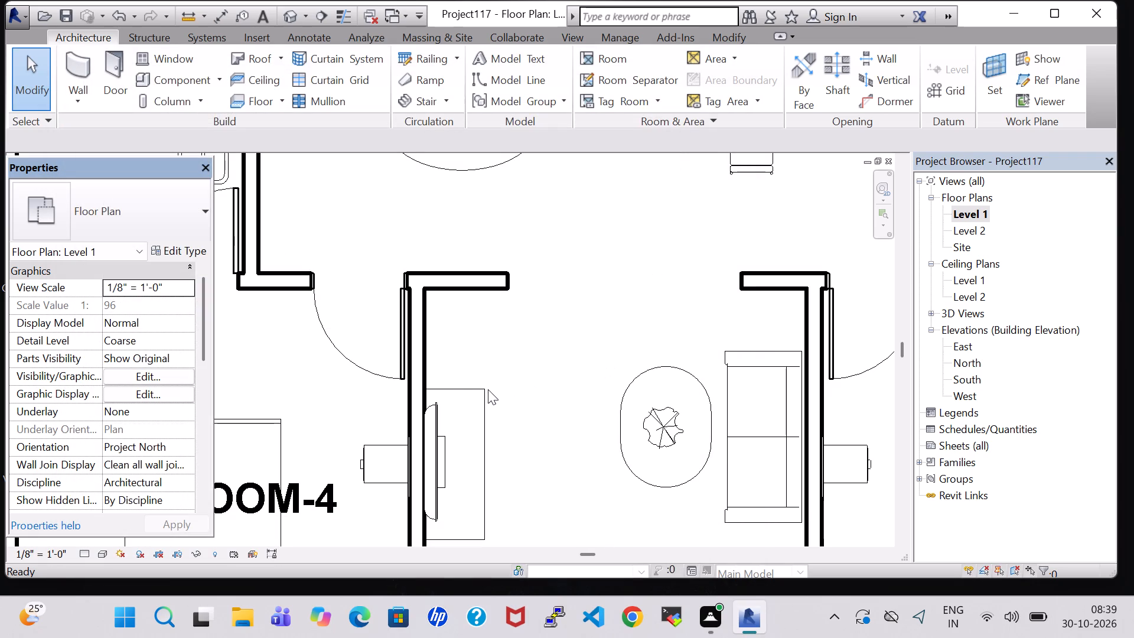
{"action": "left_click", "coordinate": [461, 389]}
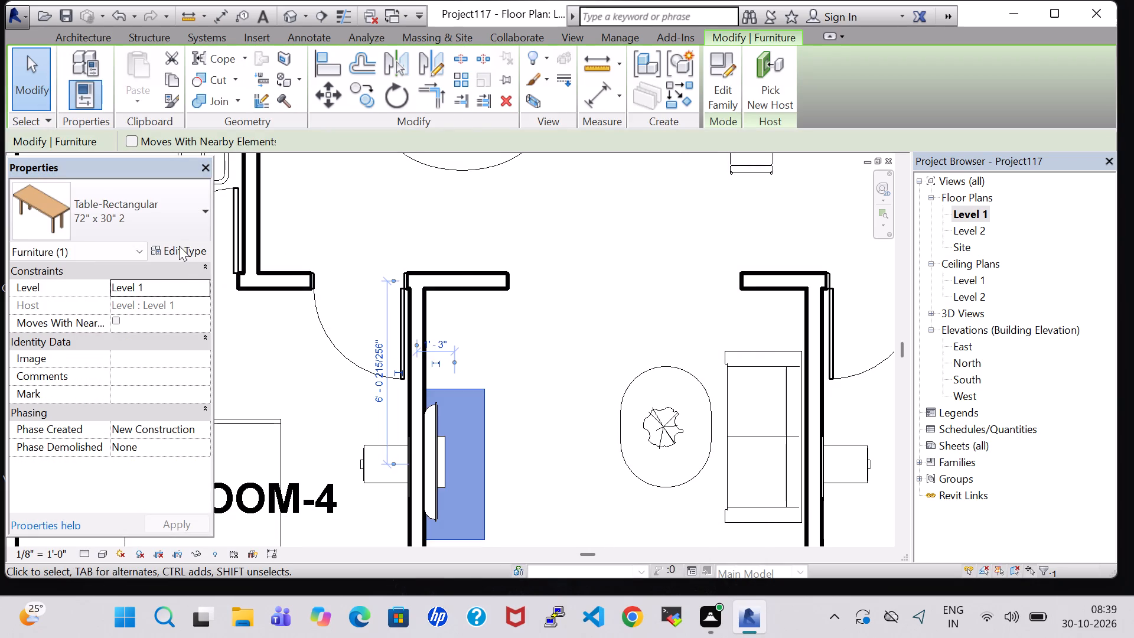
{"action": "left_click", "coordinate": [179, 246]}
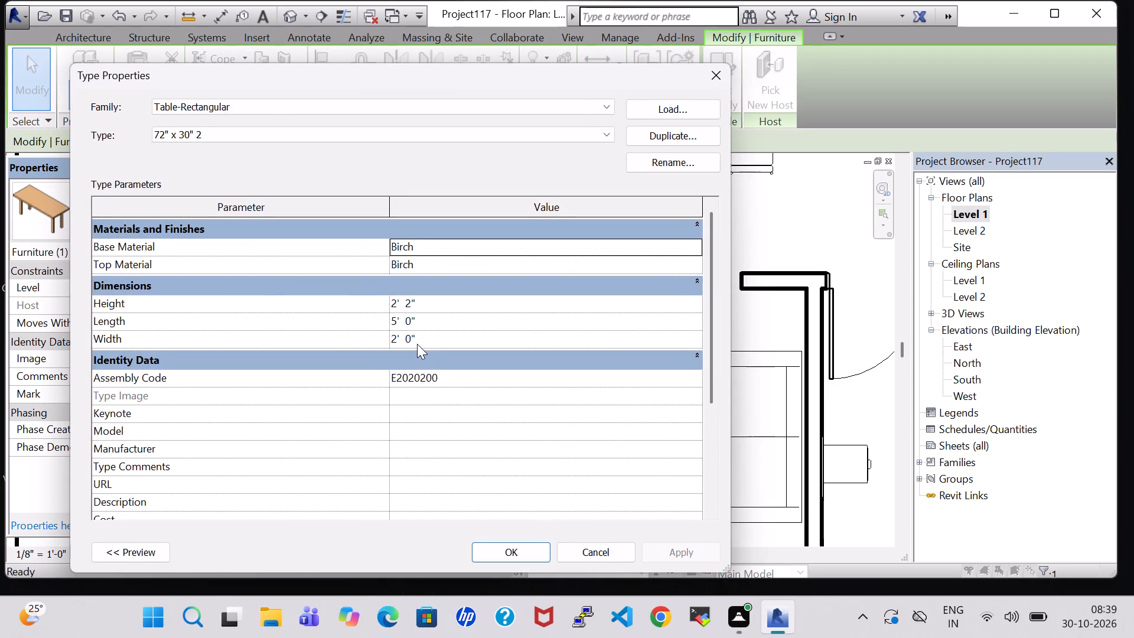
{"action": "left_click", "coordinate": [412, 344]}
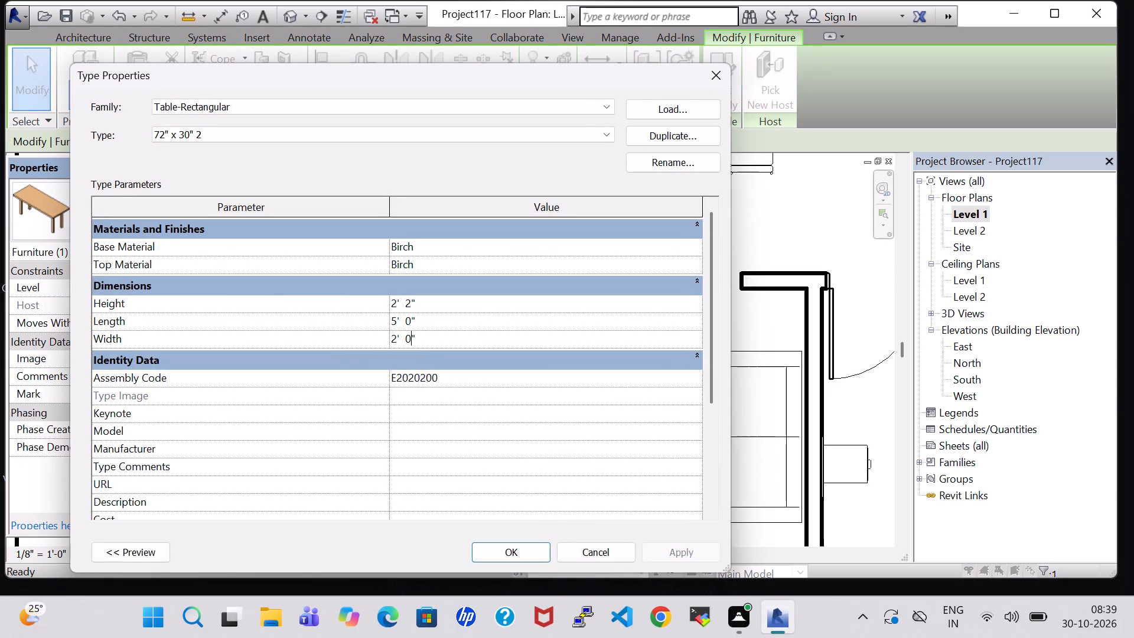
{"action": "key", "text": "BackSpace"}
{"action": "key", "text": "3"}
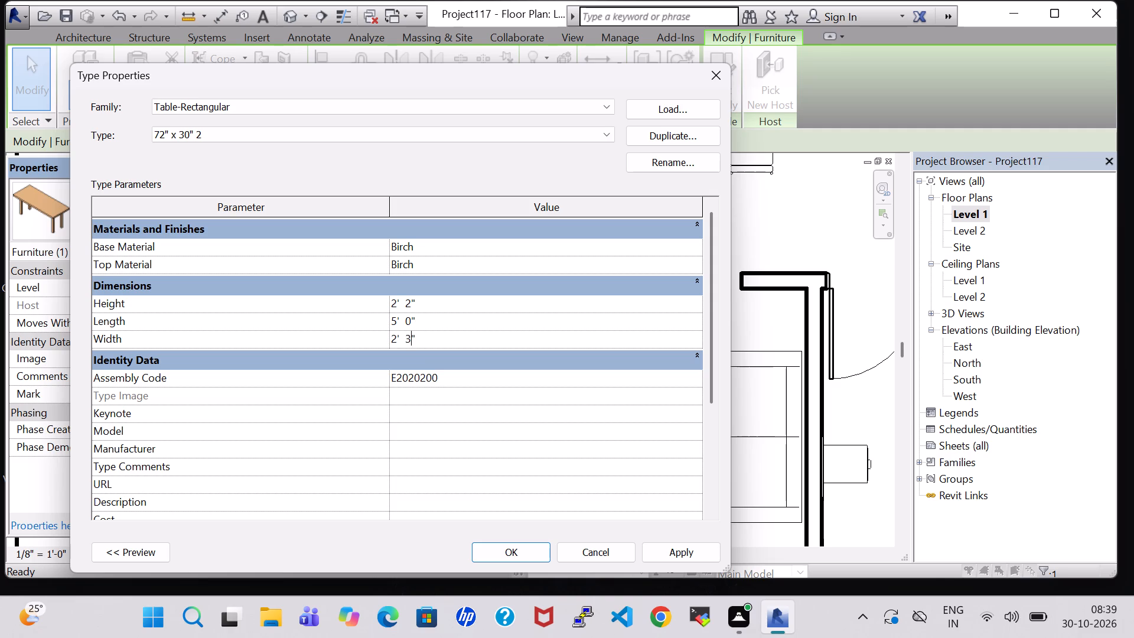
{"action": "key", "text": "Return"}
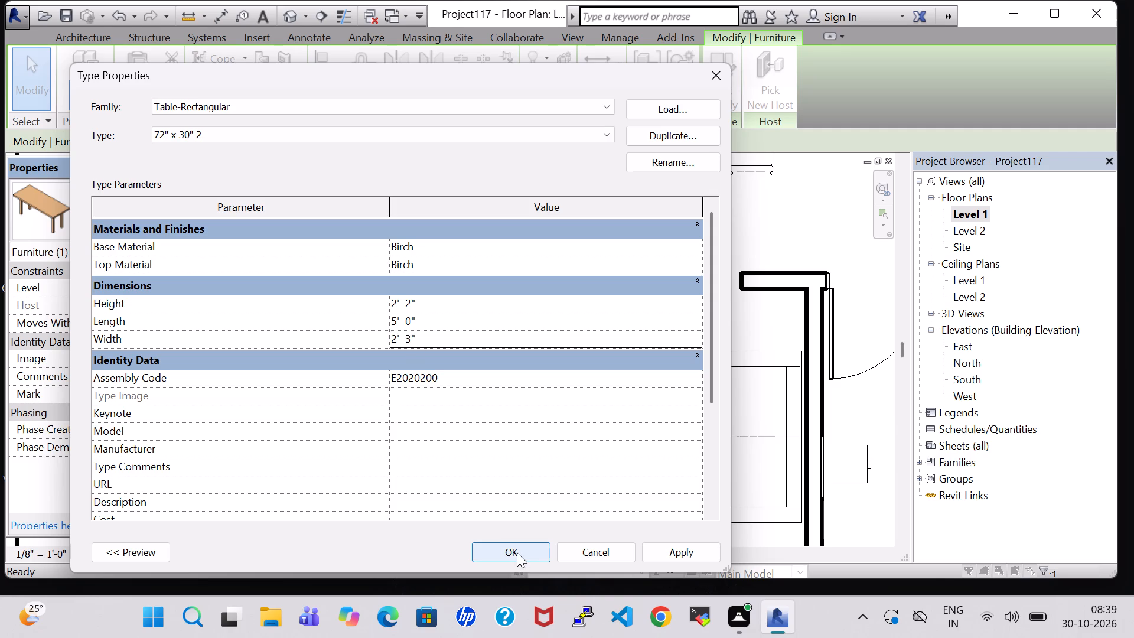
{"action": "left_click", "coordinate": [517, 552]}
{"action": "left_click", "coordinate": [521, 460]}
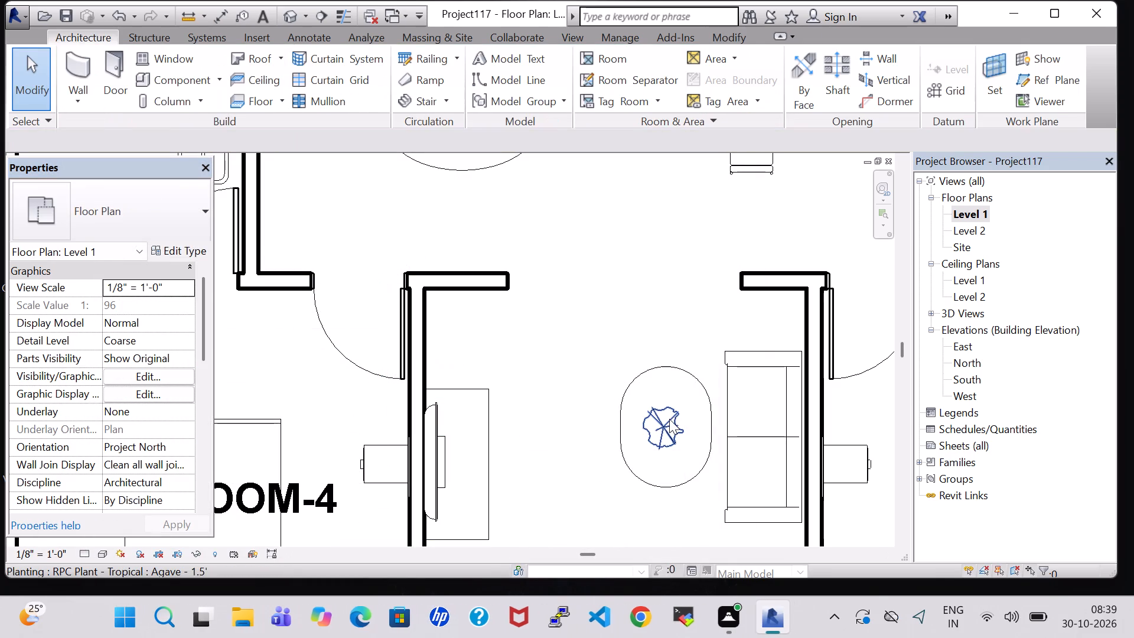
Place two more RPC Plant - Tropical Agave - 1.5' plants matching the oval table's plant, one at each end of the TV table.
{"action": "left_click", "coordinate": [669, 419]}
{"action": "right_click", "coordinate": [669, 419]}
{"action": "left_click", "coordinate": [725, 315]}
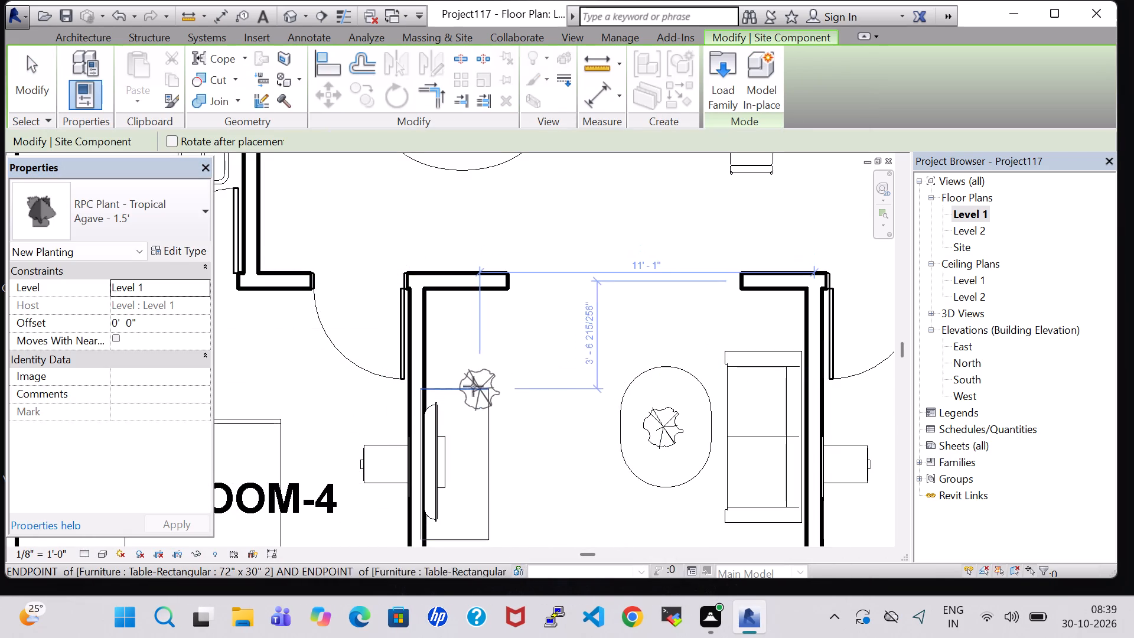
{"action": "left_click", "coordinate": [464, 388]}
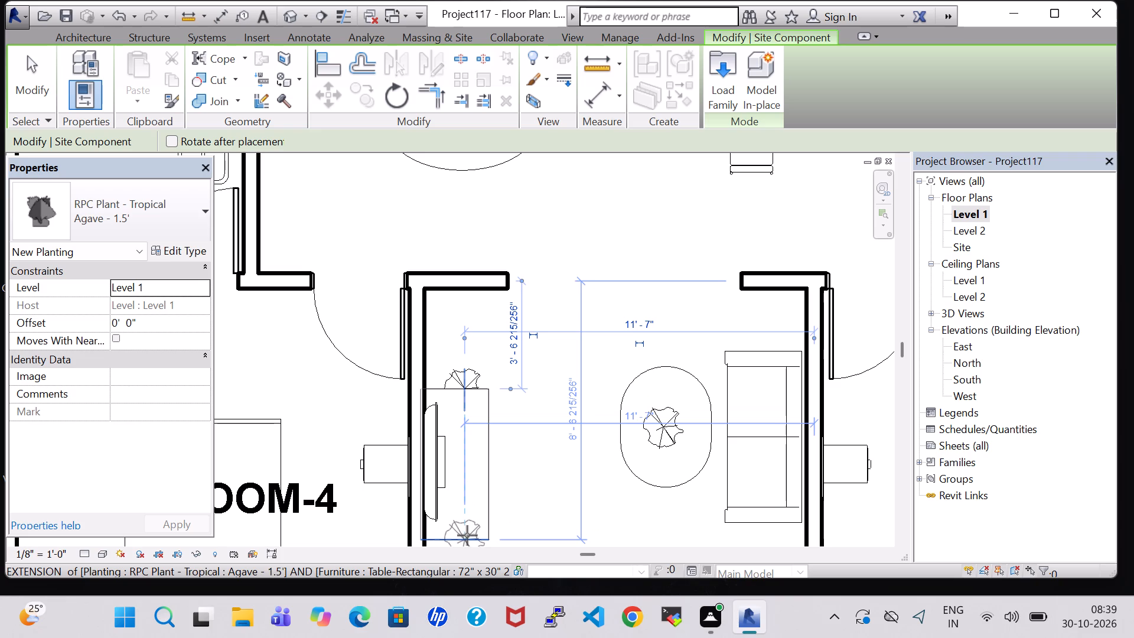
{"action": "left_click", "coordinate": [466, 533]}
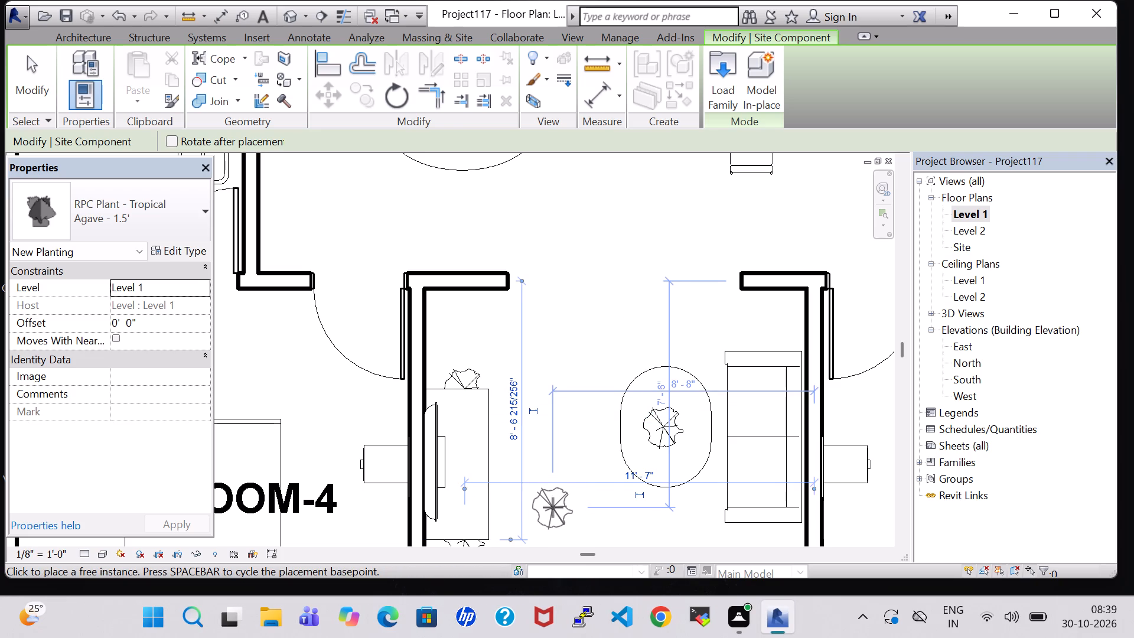
{"action": "key", "text": "Escape"}
{"action": "key", "text": "Escape"}
Set the offset of the Agave plant at the TV table end farther from the double door to 2' 2".
{"action": "left_click", "coordinate": [475, 380]}
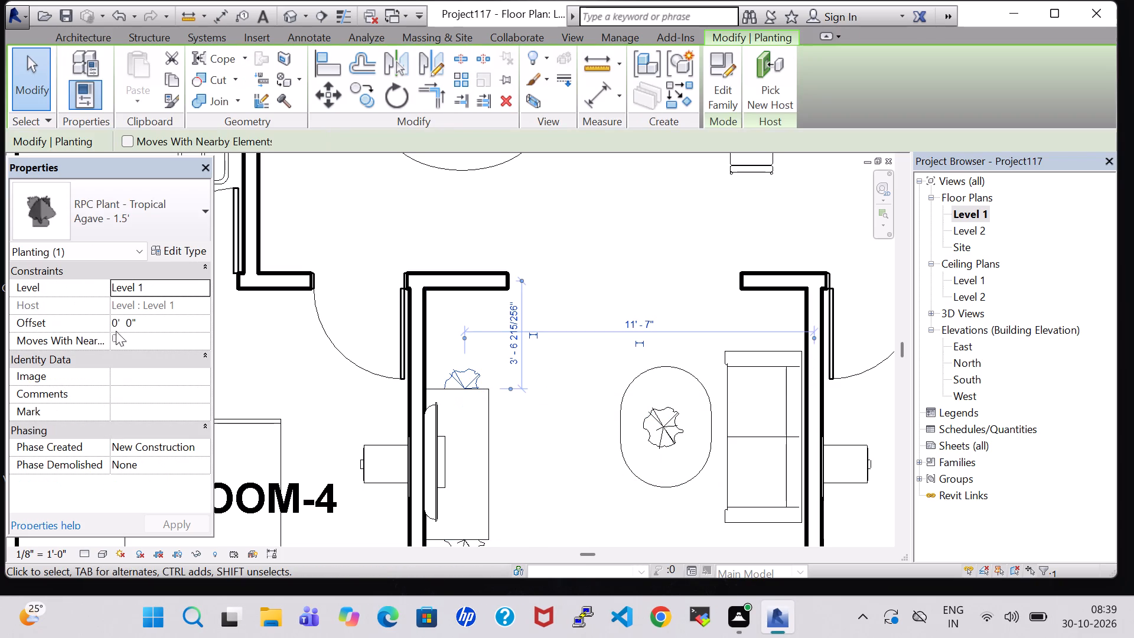
{"action": "scroll", "coordinate": [138, 353], "scroll_direction": "up", "scroll_amount": 7}
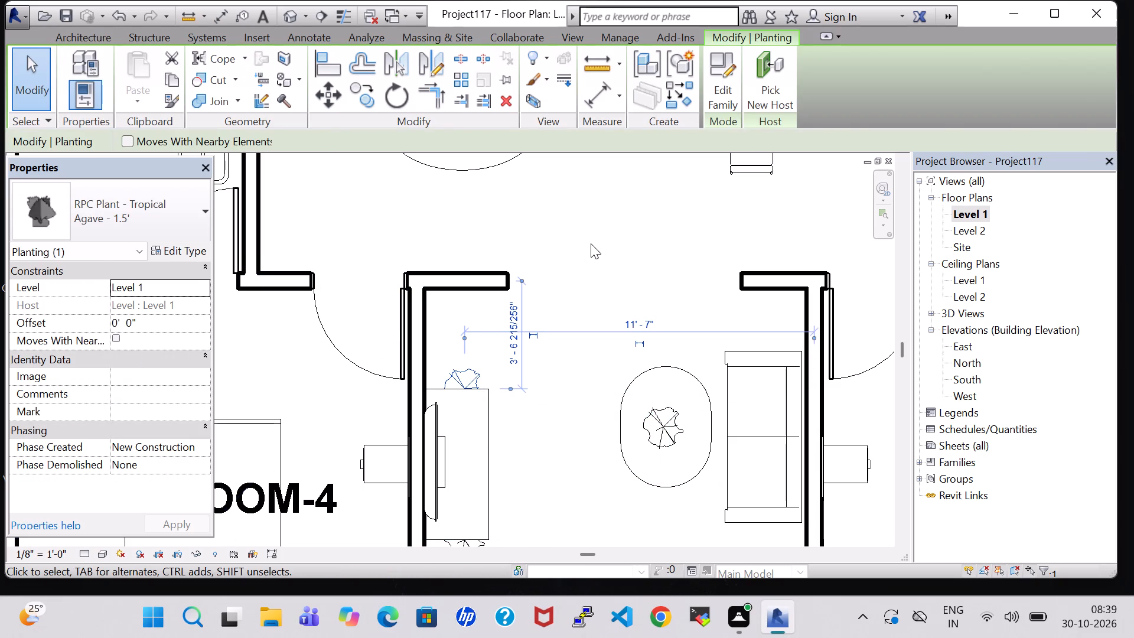
{"action": "left_click", "coordinate": [591, 243]}
{"action": "left_click", "coordinate": [477, 366]}
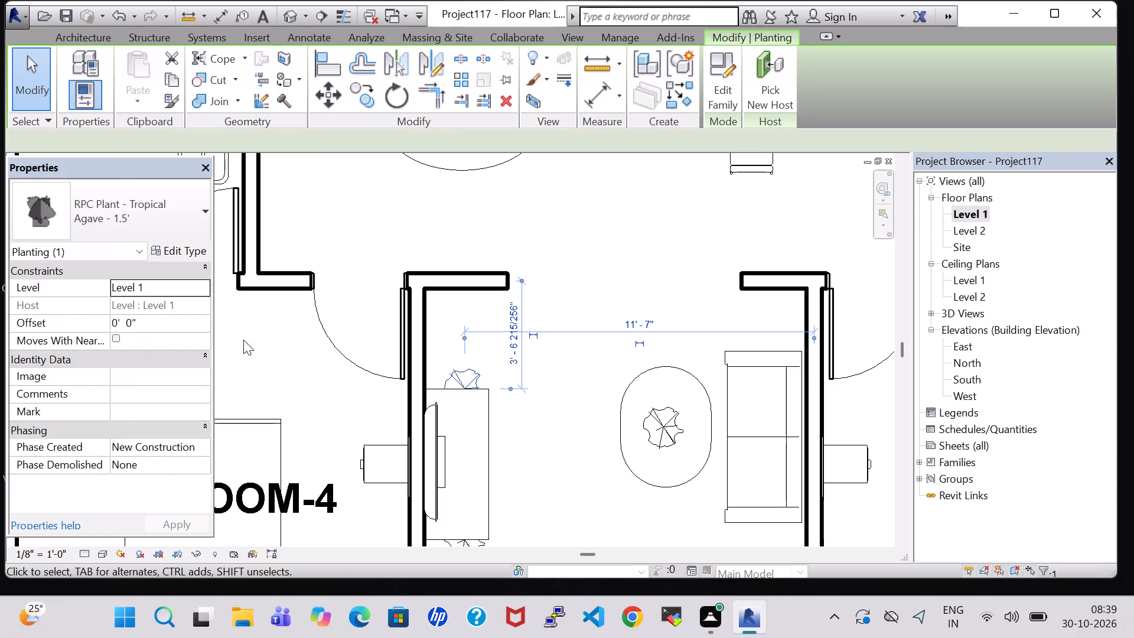
{"action": "left_click", "coordinate": [126, 321]}
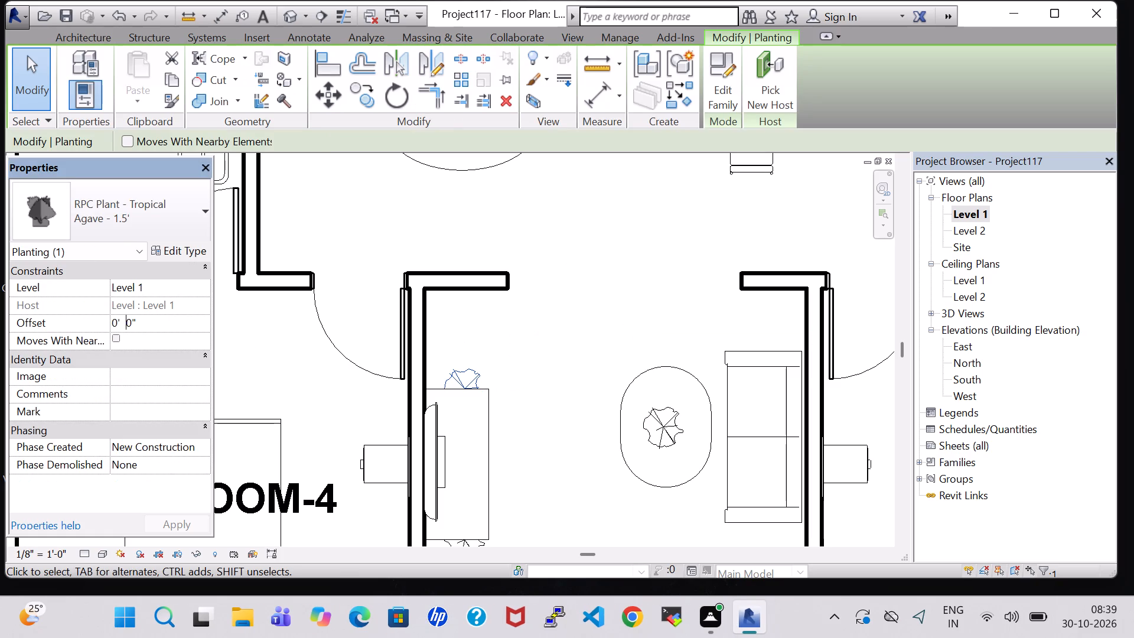
{"action": "key", "text": "Left"}
{"action": "key", "text": "Left"}
{"action": "key", "text": "Left"}
{"action": "key", "text": "BackSpace"}
{"action": "key", "text": "2"}
{"action": "key", "text": "Right"}
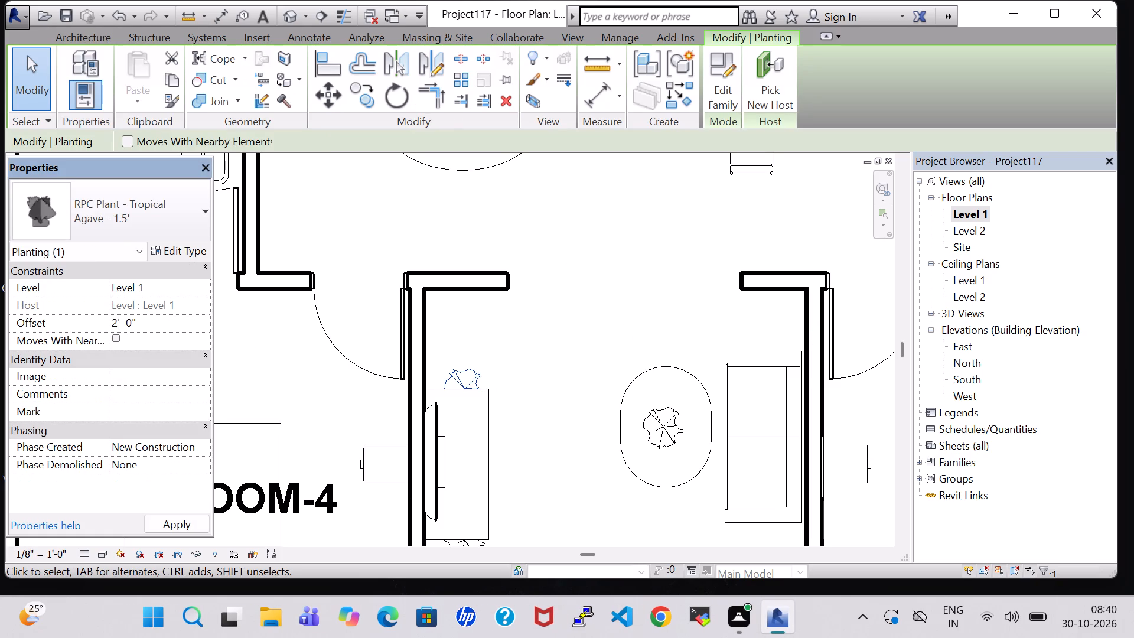
{"action": "key", "text": "Right"}
{"action": "key", "text": "Right"}
{"action": "key", "text": "Right"}
{"action": "key", "text": "BackSpace"}
{"action": "key", "text": "2"}
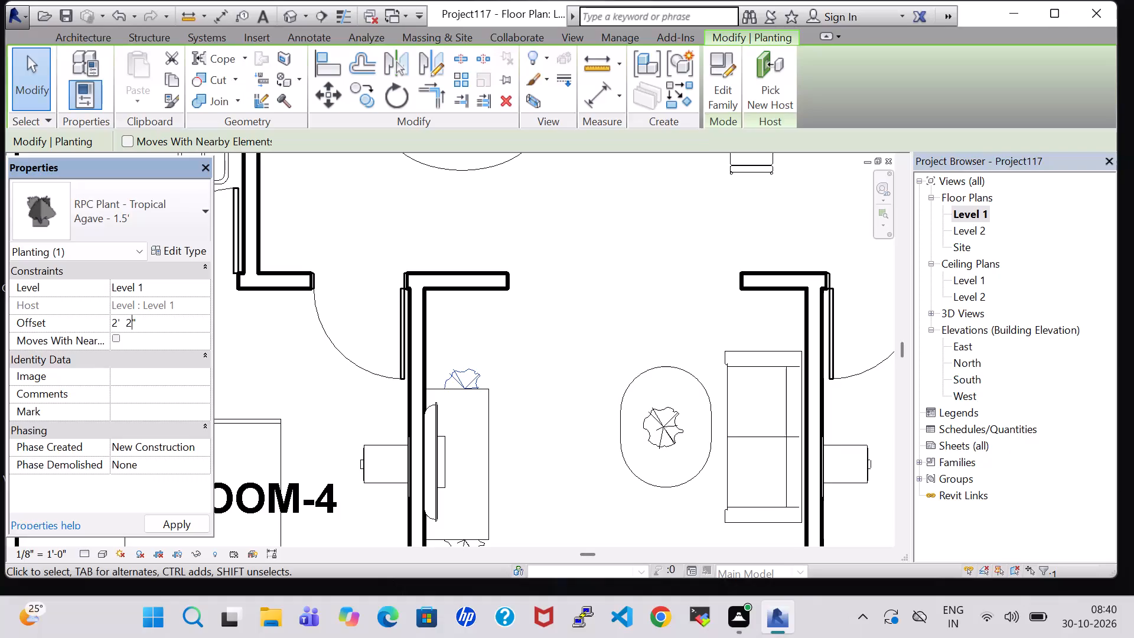
{"action": "key", "text": "Return"}
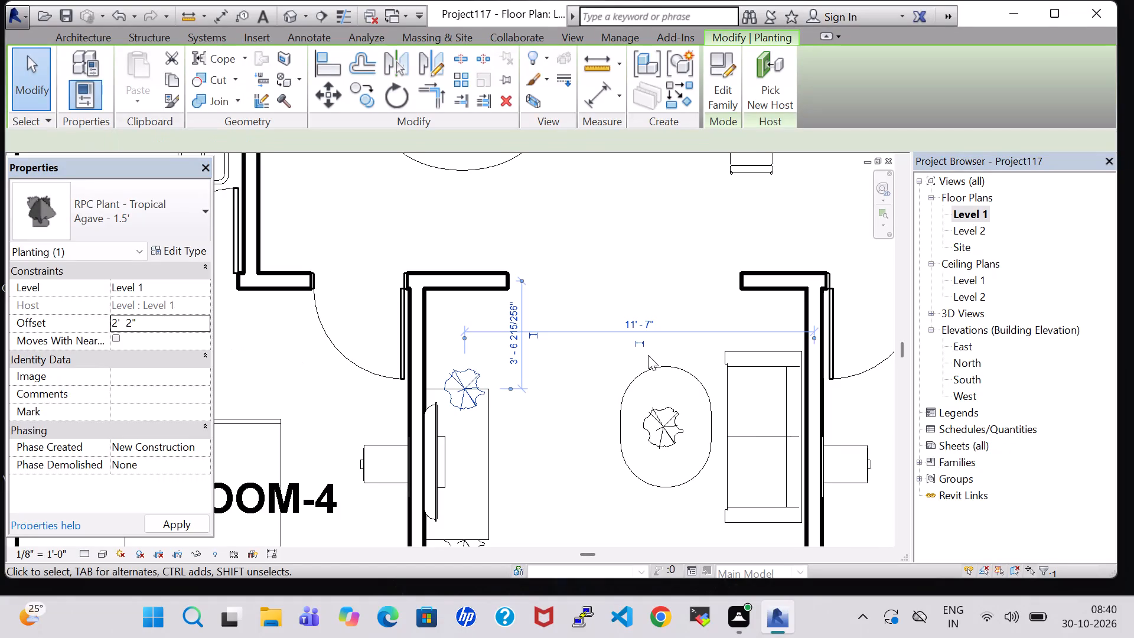
Nudge that raised Agave plant five increments toward the middle of the TV table.
{"action": "key", "text": "Down"}
{"action": "key", "text": "Down"}
{"action": "key", "text": "Down"}
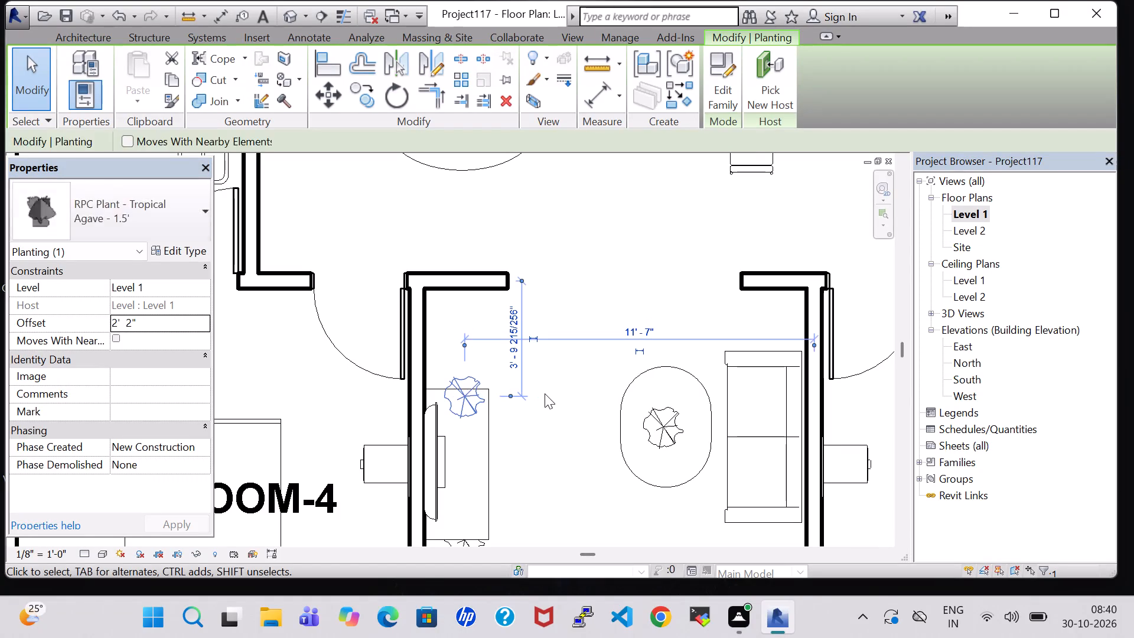
{"action": "key", "text": "Down"}
{"action": "key", "text": "Down"}
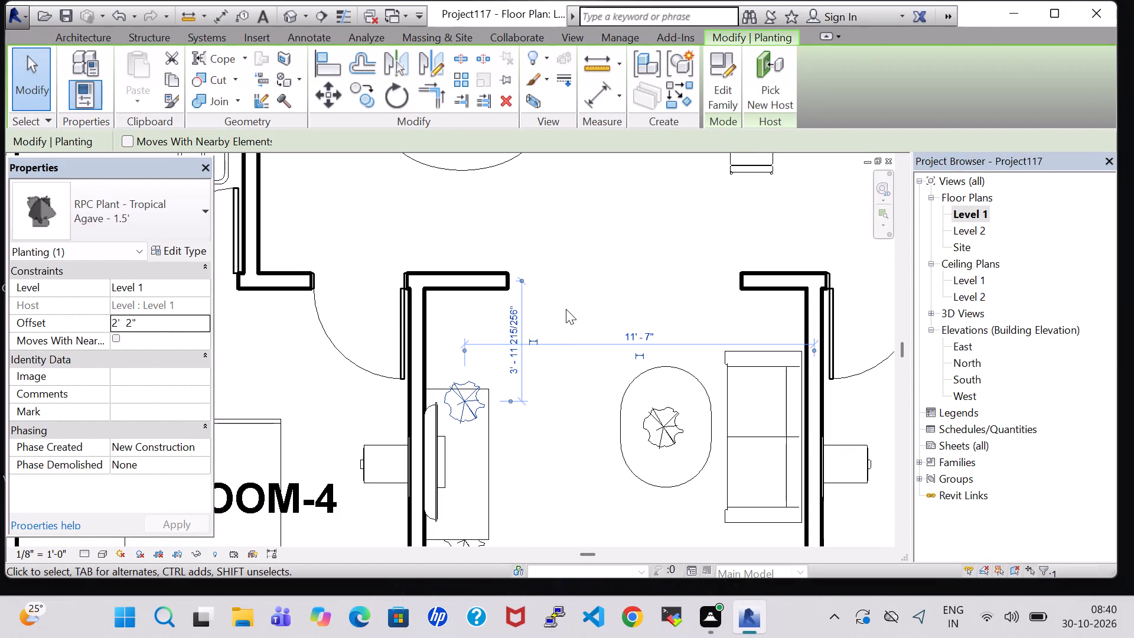
{"action": "left_click", "coordinate": [566, 309]}
Set the offset of the Agave plant at the TV table end nearer the double door to 2' 2".
{"action": "middle_click_drag", "start_coordinate": [565, 473], "coordinate": [576, 384]}
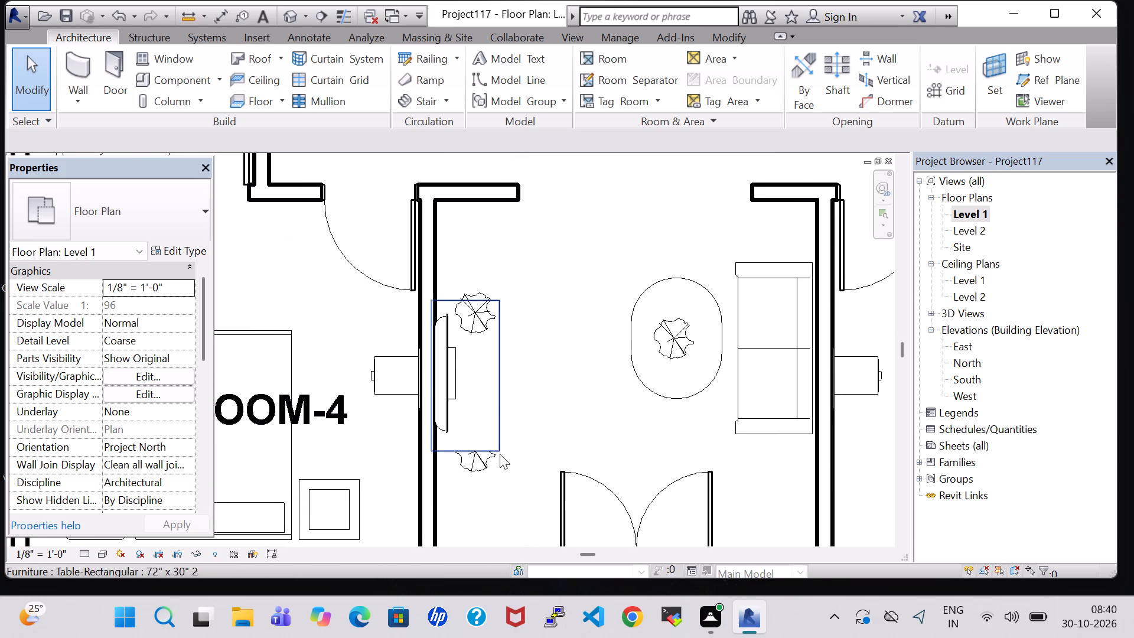
{"action": "left_click", "coordinate": [466, 467]}
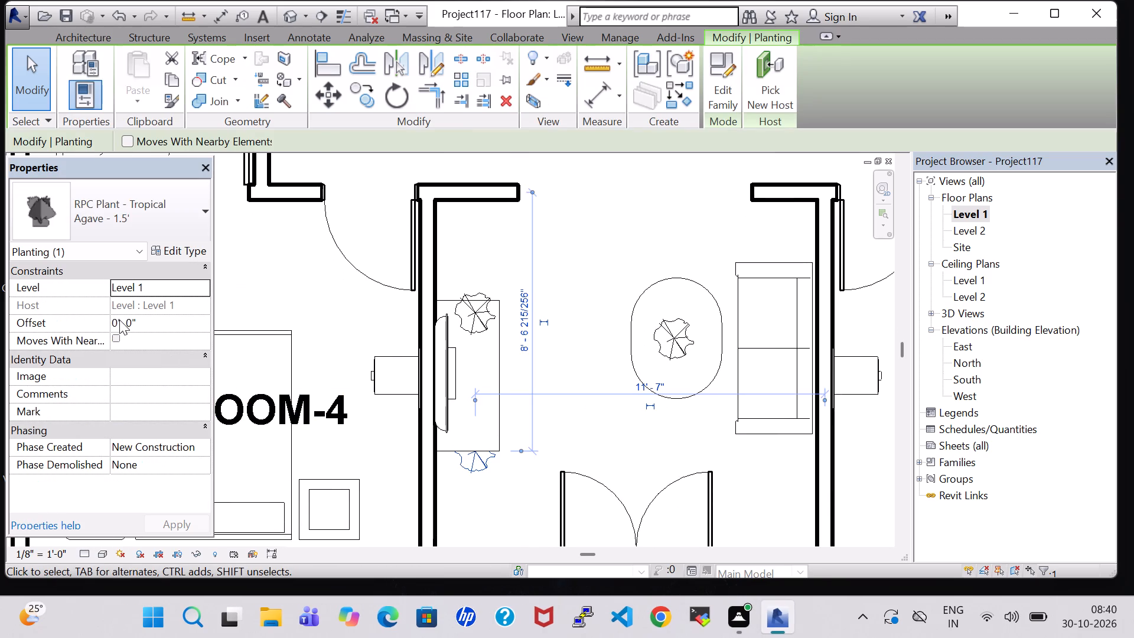
{"action": "left_click", "coordinate": [119, 321]}
{"action": "key", "text": "BackSpace"}
{"action": "key", "text": "2"}
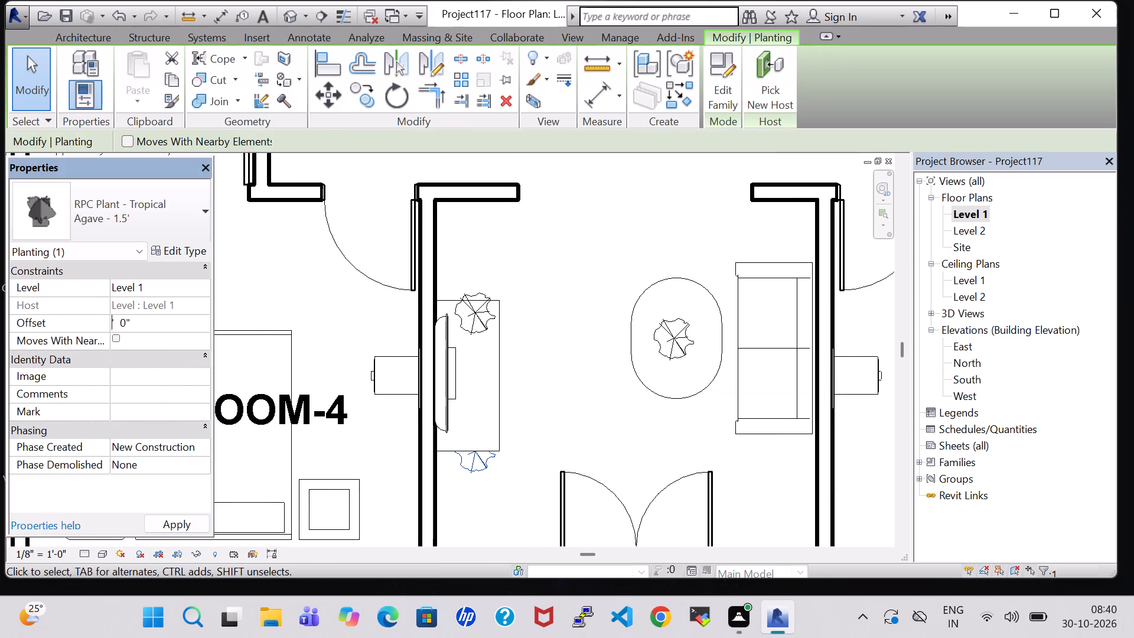
{"action": "key", "text": "Right"}
{"action": "key", "text": "Right"}
{"action": "key", "text": "Right"}
{"action": "key", "text": "Right"}
{"action": "key", "text": "BackSpace"}
{"action": "key", "text": "2"}
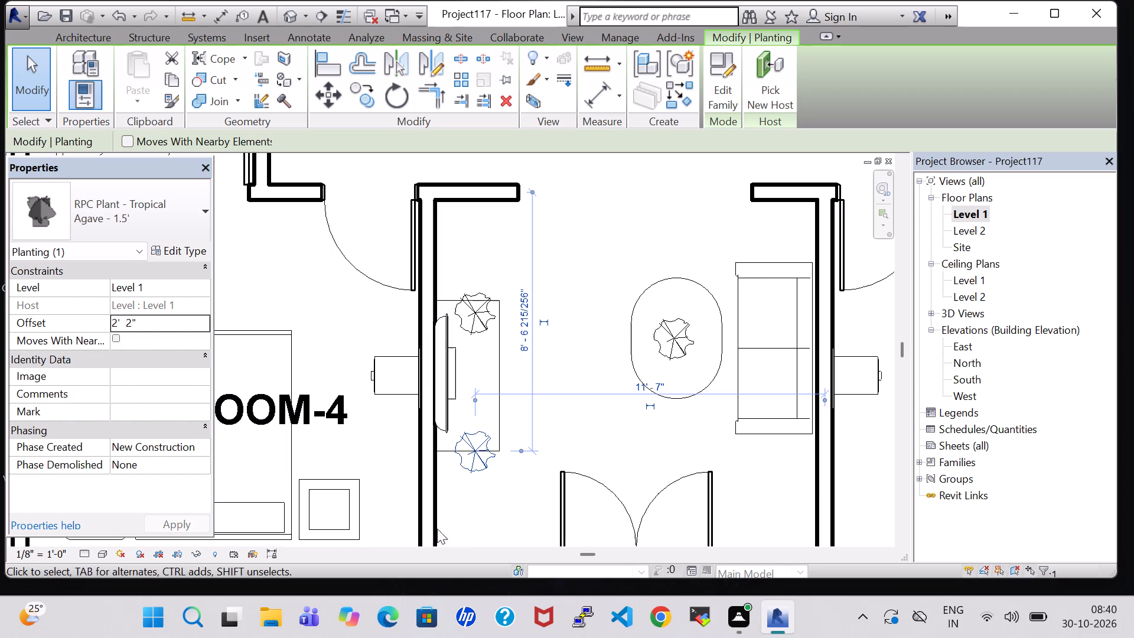
Nudge the Agave plant nearer the double door five increments toward the TV table's middle and two increments away from the Bedroom-4 wall.
{"action": "key", "text": "Up"}
{"action": "key", "text": "Up"}
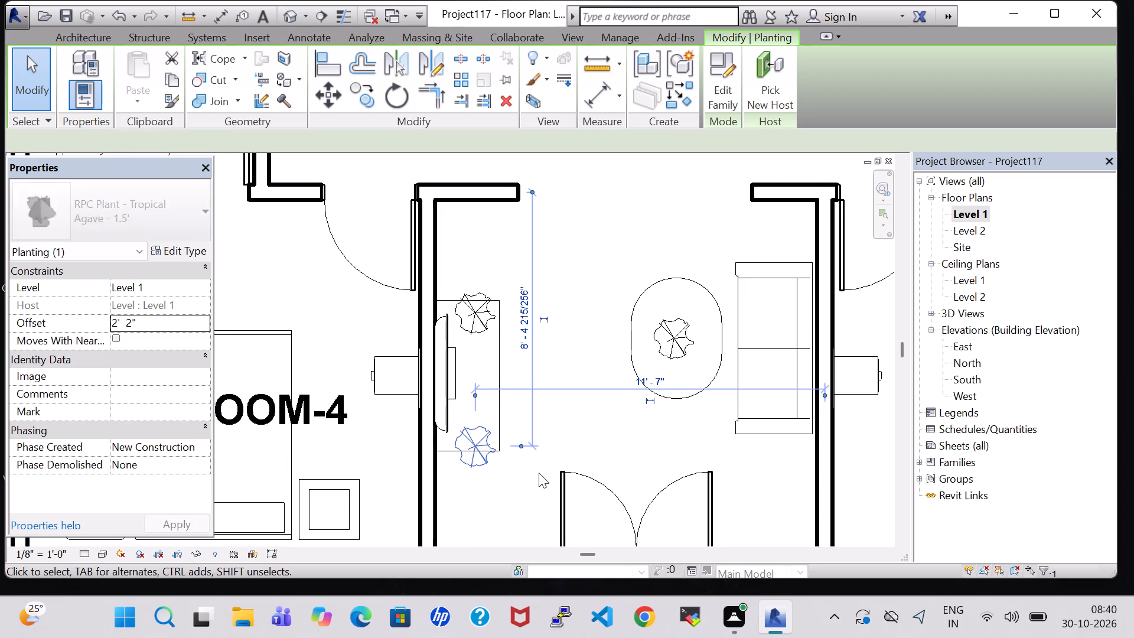
{"action": "key", "text": "Up"}
{"action": "key", "text": "Up"}
{"action": "key", "text": "Right"}
{"action": "key", "text": "Right"}
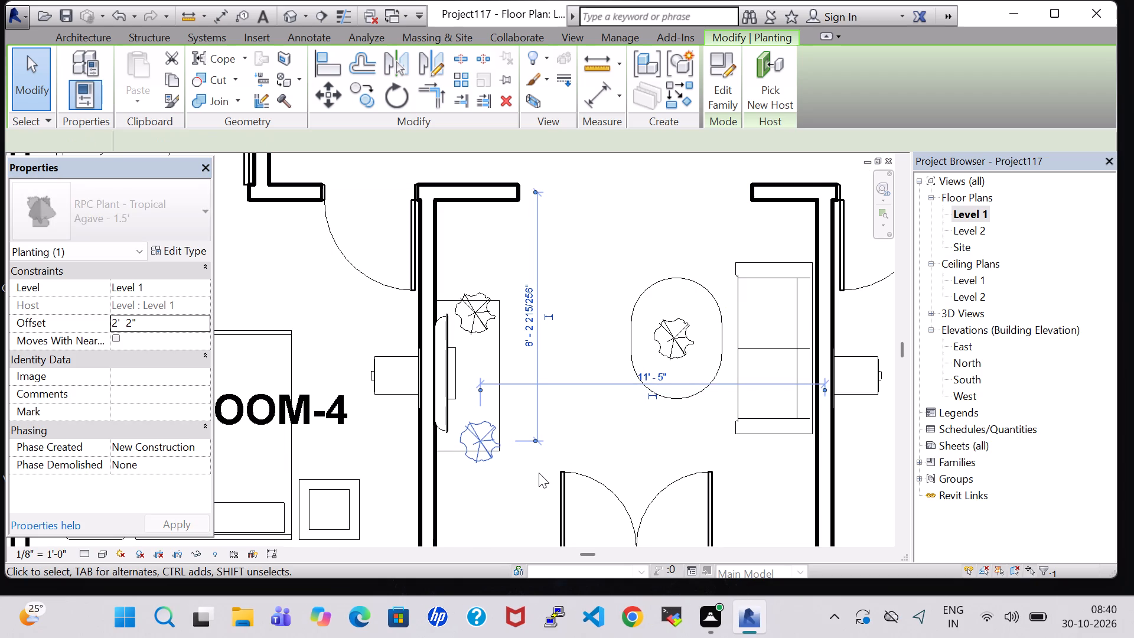
{"action": "key", "text": "Up"}
{"action": "left_click", "coordinate": [584, 442]}
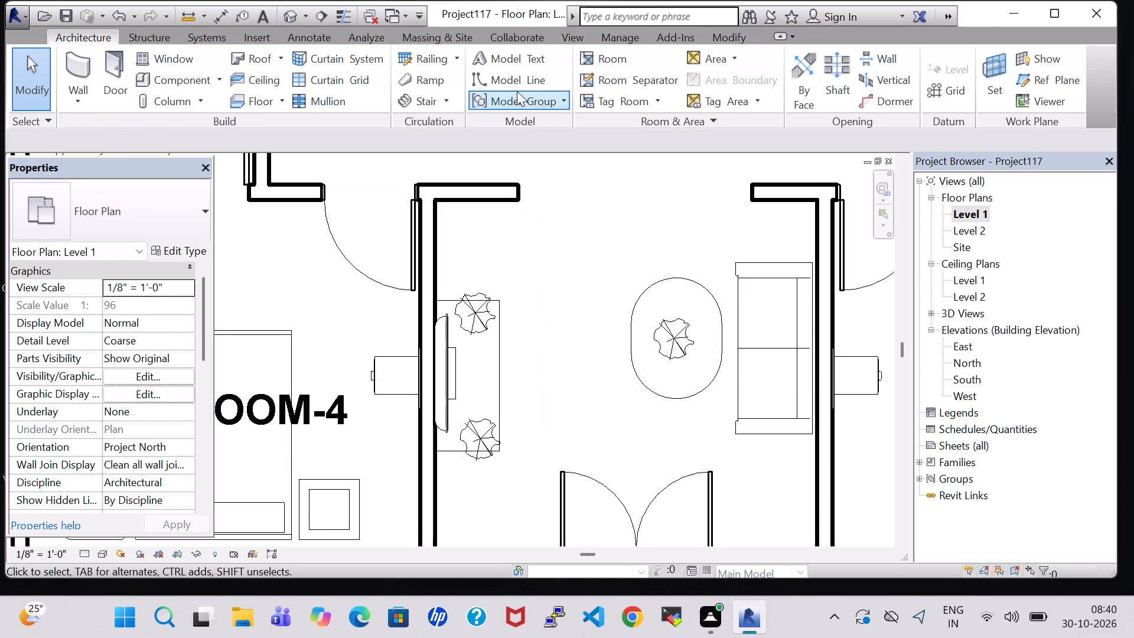
Examine the TV, its table and the two plants in the 3D view, including the TV's instance properties.
{"action": "left_click", "coordinate": [288, 21]}
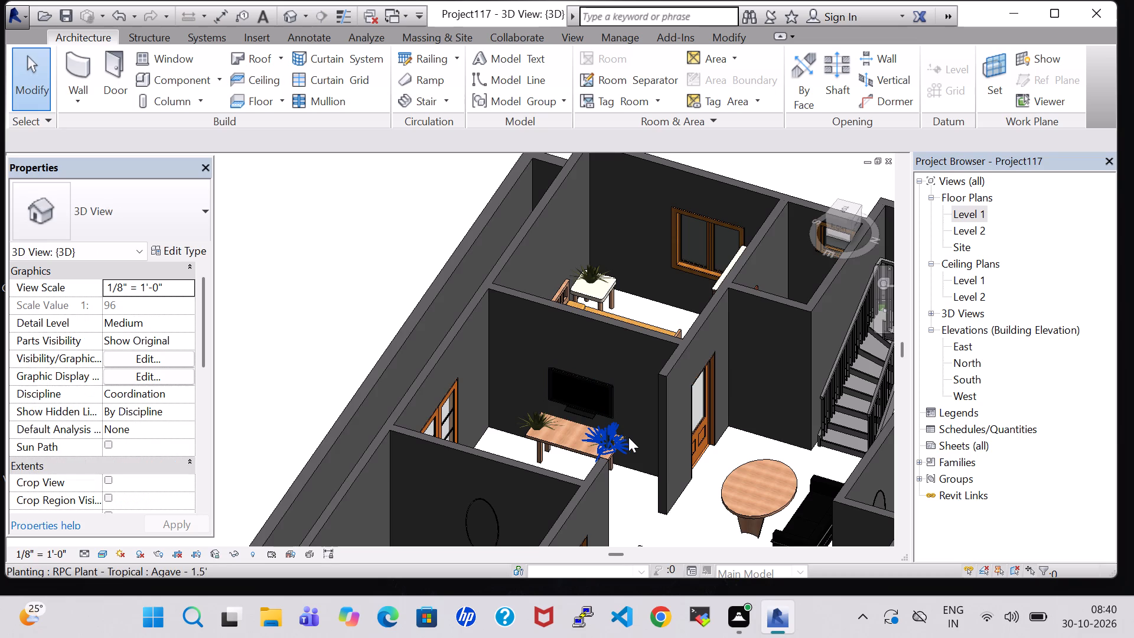
{"action": "scroll", "coordinate": [628, 441], "scroll_direction": "down", "scroll_amount": 2}
{"action": "scroll", "coordinate": [612, 470], "scroll_direction": "up", "scroll_amount": 6}
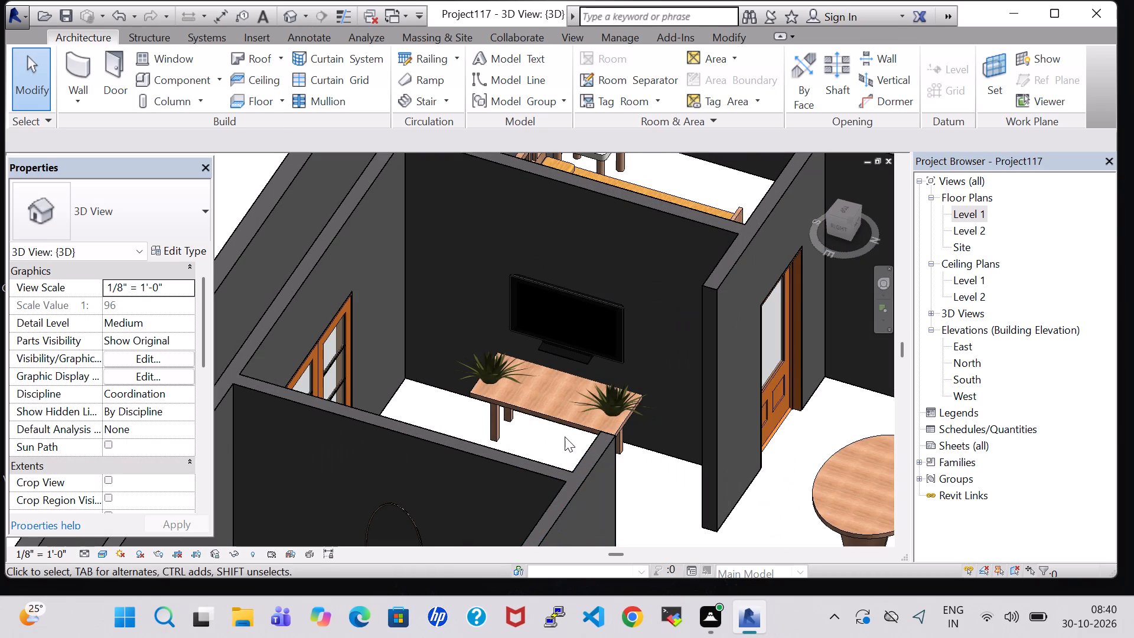
{"action": "middle_click_drag", "start_coordinate": [545, 431], "coordinate": [590, 449], "text": "shift"}
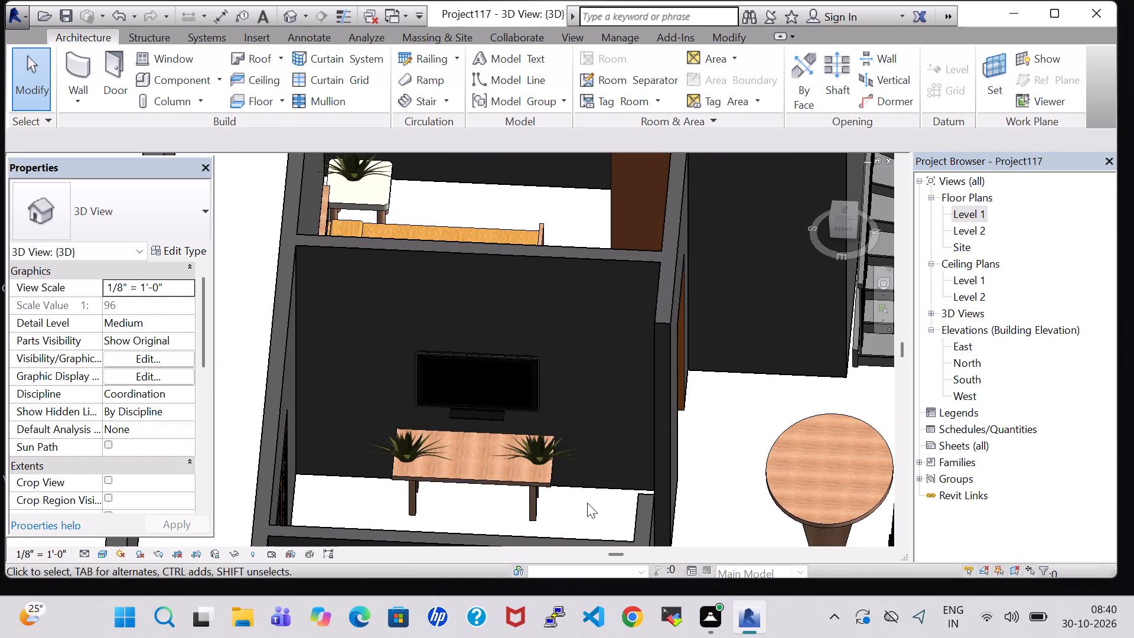
{"action": "left_click", "coordinate": [487, 370]}
{"action": "left_click", "coordinate": [487, 366]}
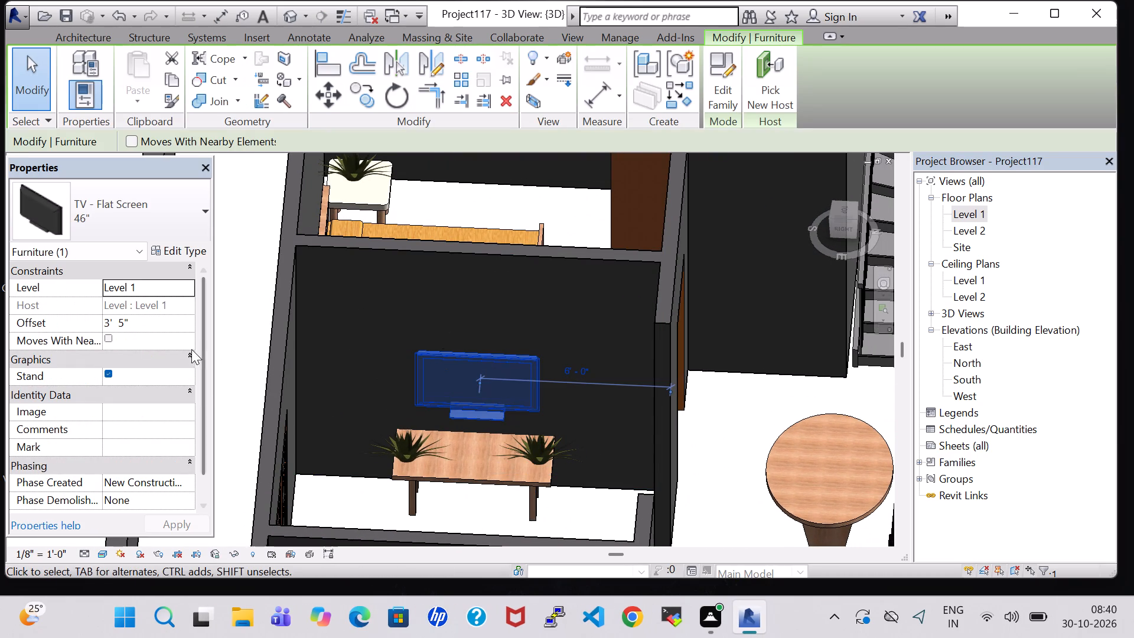
{"action": "left_click", "coordinate": [435, 505]}
{"action": "middle_click_drag", "start_coordinate": [468, 493], "coordinate": [467, 523], "text": "shift"}
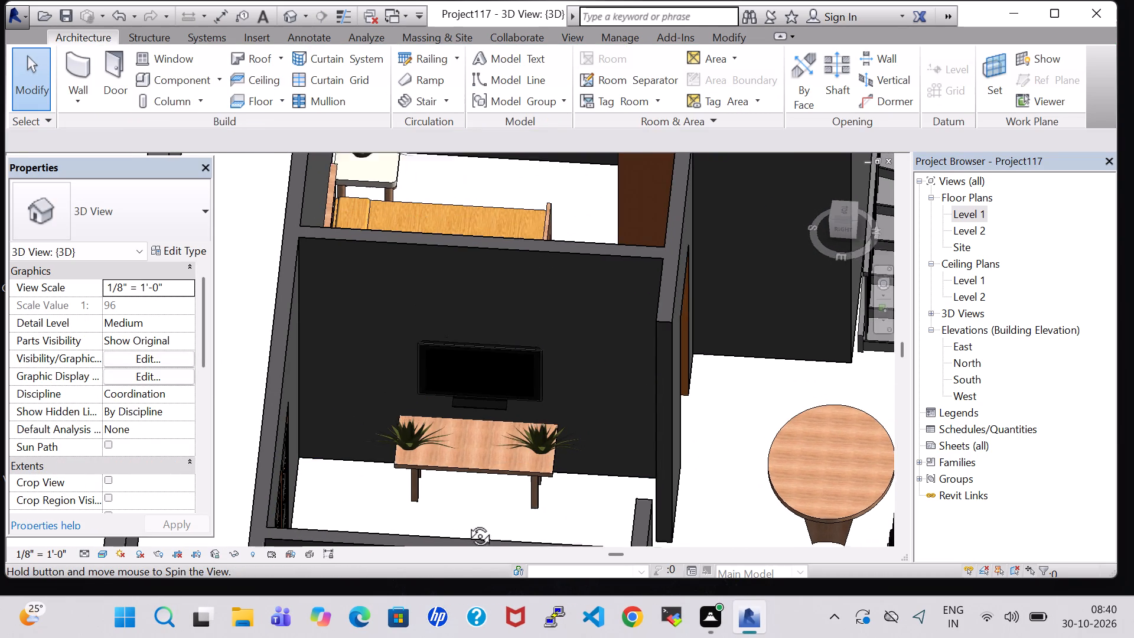
Set the cushion material of the Sofa-Corbu type in the entrance area to Oak Flooring.
{"action": "middle_click_drag", "start_coordinate": [467, 523], "coordinate": [467, 582], "text": "shift"}
{"action": "middle_click_drag", "start_coordinate": [488, 497], "coordinate": [527, 327]}
{"action": "middle_click_drag", "start_coordinate": [530, 320], "coordinate": [527, 349], "text": "shift"}
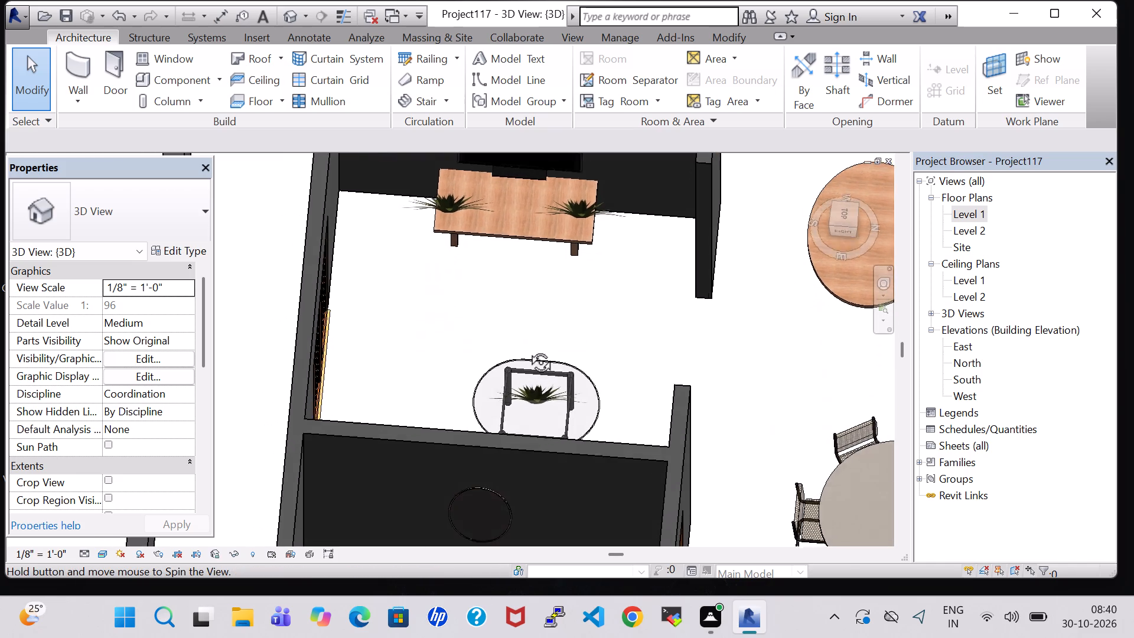
{"action": "middle_click_drag", "start_coordinate": [527, 349], "coordinate": [519, 437], "text": "shift"}
{"action": "left_click", "coordinate": [576, 416]}
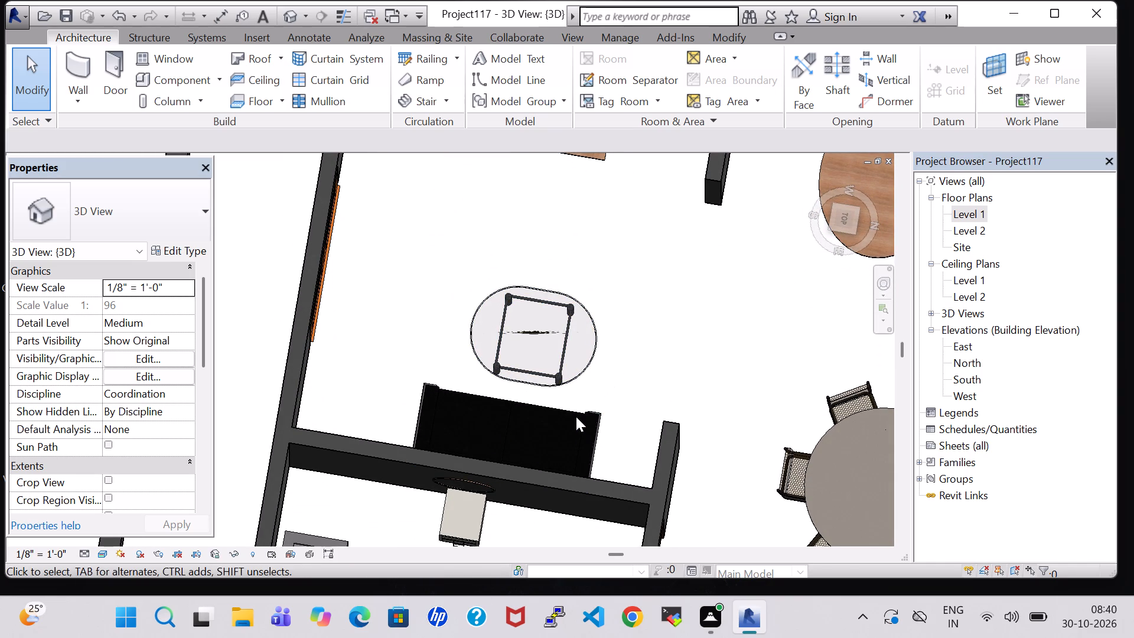
{"action": "left_click", "coordinate": [576, 413]}
{"action": "left_click", "coordinate": [181, 249]}
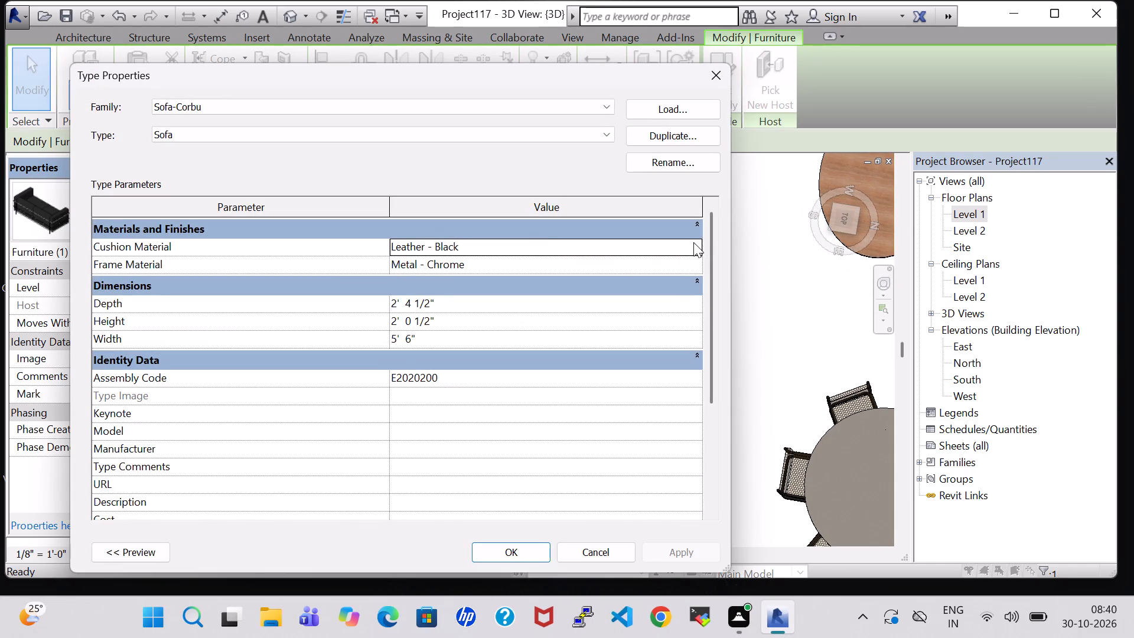
{"action": "left_click", "coordinate": [693, 242]}
{"action": "left_click", "coordinate": [698, 245]}
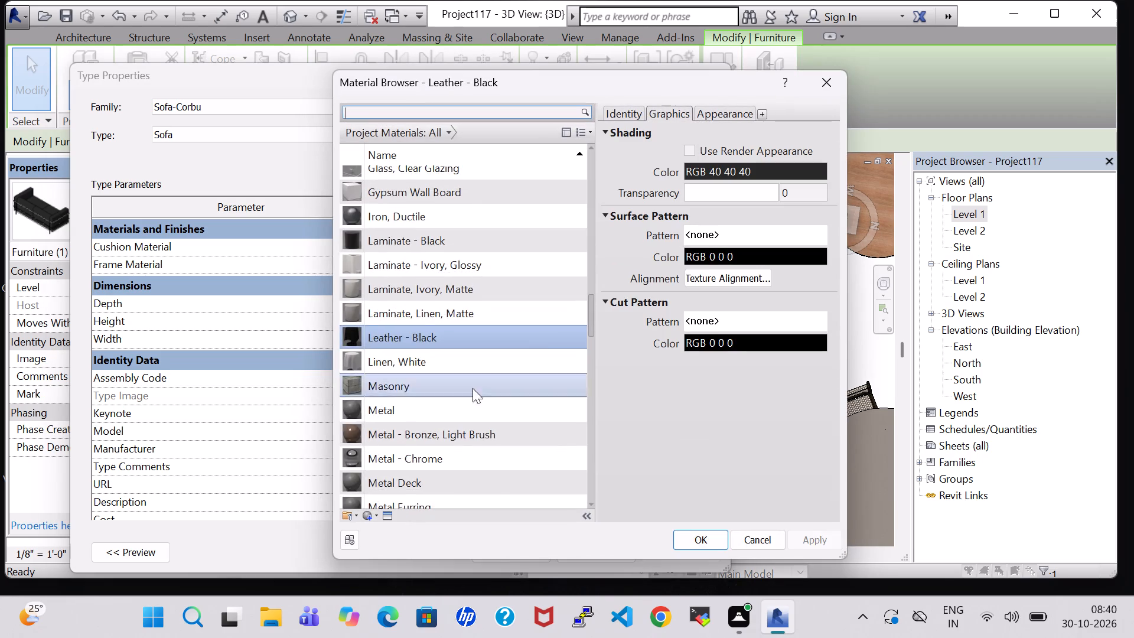
{"action": "scroll", "coordinate": [445, 411], "scroll_direction": "down", "scroll_amount": 5}
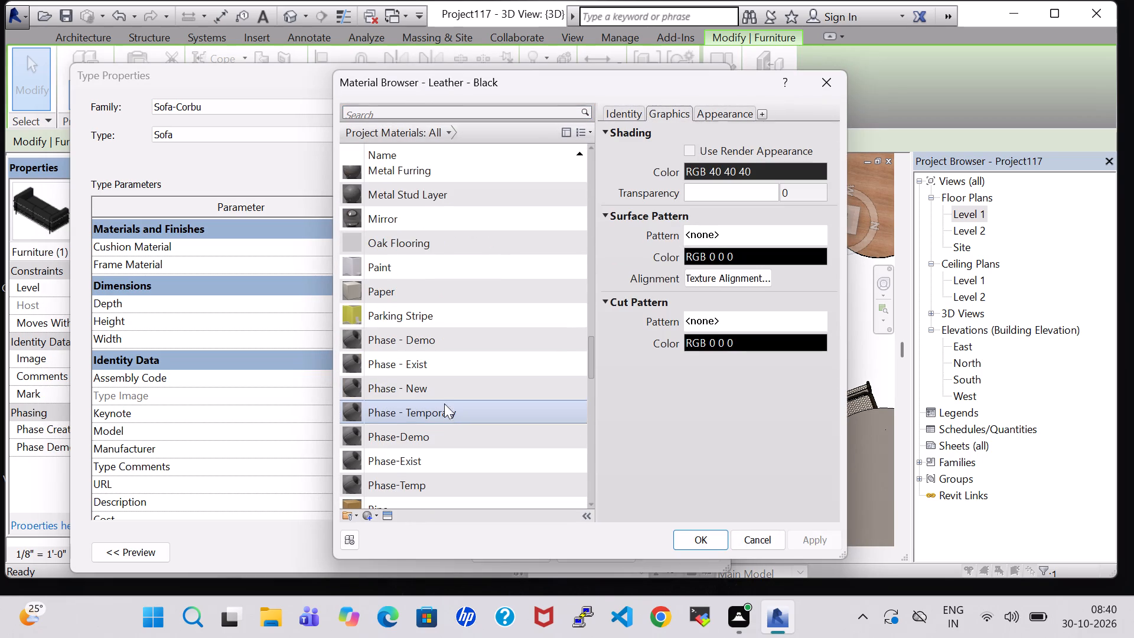
{"action": "left_click", "coordinate": [424, 240]}
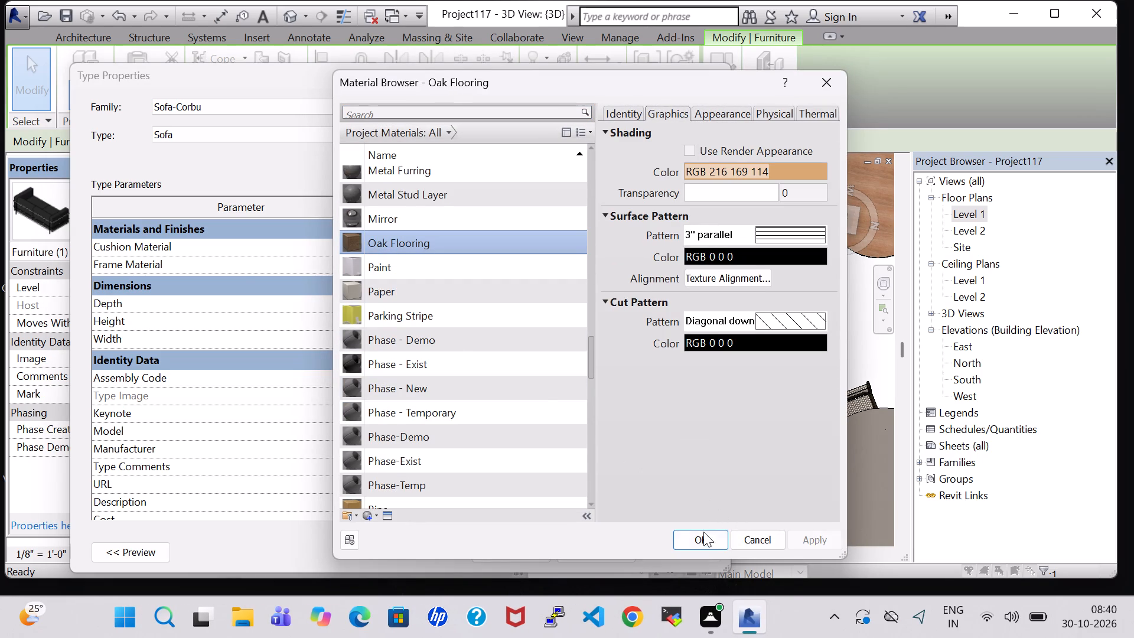
{"action": "left_click", "coordinate": [703, 538]}
{"action": "left_click", "coordinate": [494, 555]}
{"action": "left_click", "coordinate": [664, 331]}
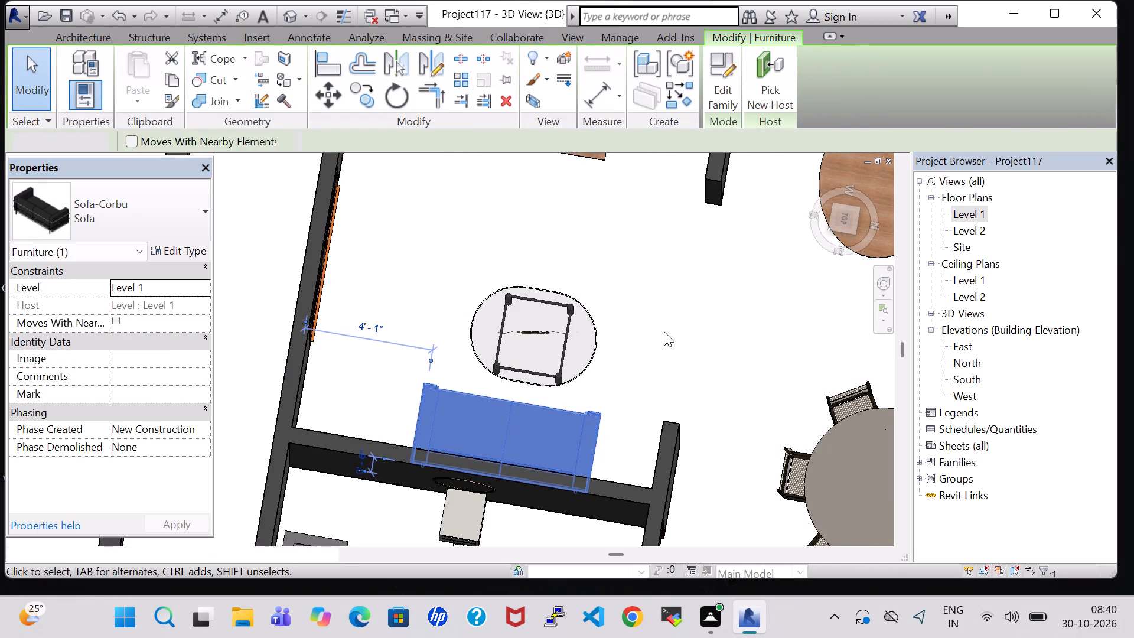
In the Level 1 floor plan, place a 24" x 24" x 24" Table-Coffee between the entrance-area sofa and the wall stub beside Bedroom-5.
{"action": "middle_click_drag", "start_coordinate": [666, 328], "coordinate": [669, 402], "text": "shift"}
{"action": "middle_click_drag", "start_coordinate": [654, 388], "coordinate": [643, 310], "text": "shift"}
{"action": "middle_click", "coordinate": [643, 310], "text": "shift"}
{"action": "middle_click_drag", "start_coordinate": [643, 298], "coordinate": [640, 348]}
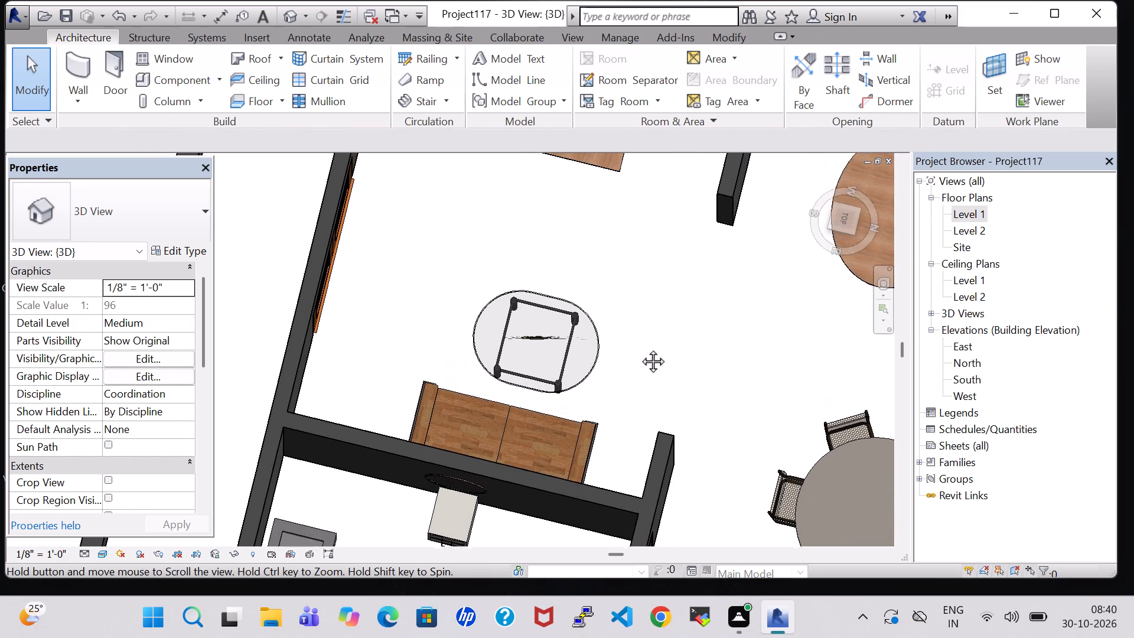
{"action": "middle_click_drag", "start_coordinate": [640, 348], "coordinate": [635, 386]}
{"action": "double_click", "coordinate": [962, 214]}
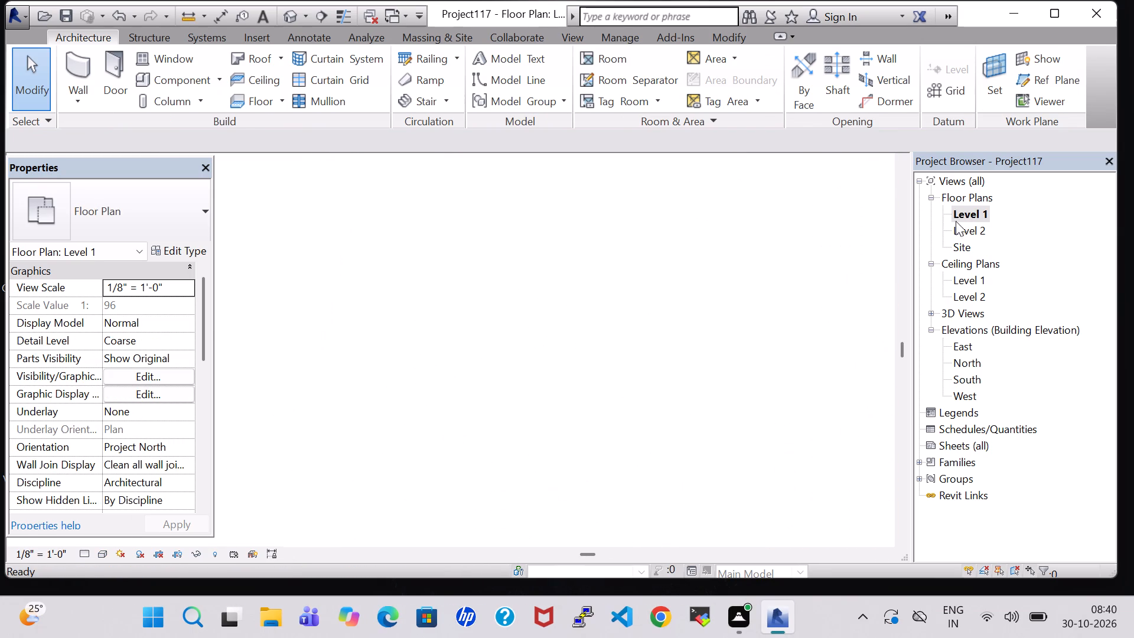
{"action": "scroll", "coordinate": [676, 350], "scroll_direction": "down", "scroll_amount": 4}
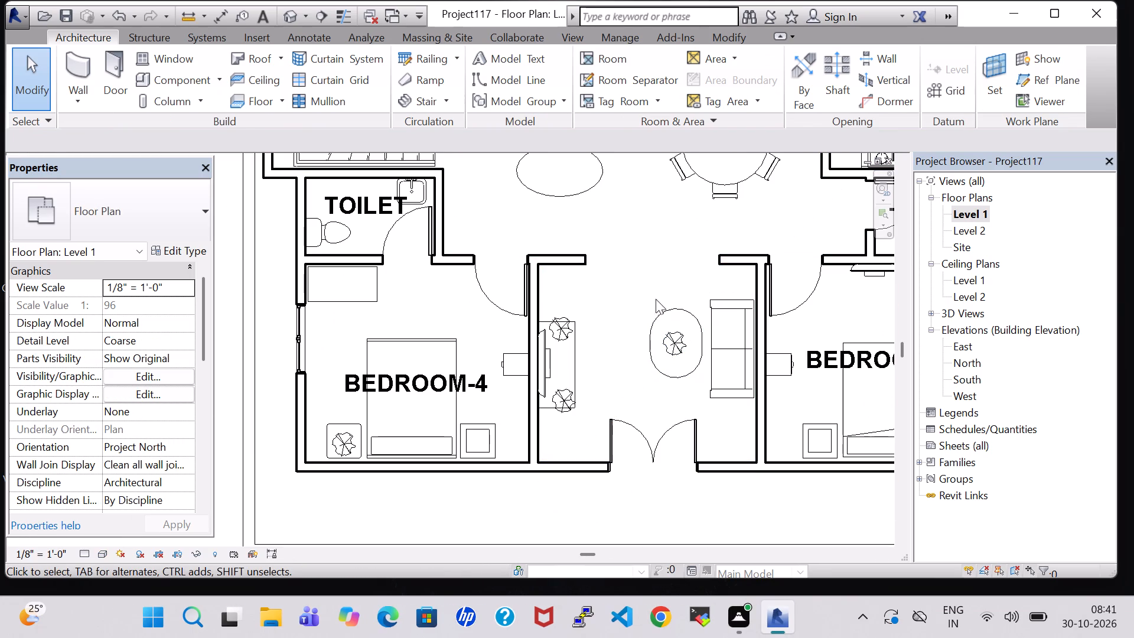
{"action": "left_click", "coordinate": [498, 442]}
{"action": "right_click", "coordinate": [498, 442]}
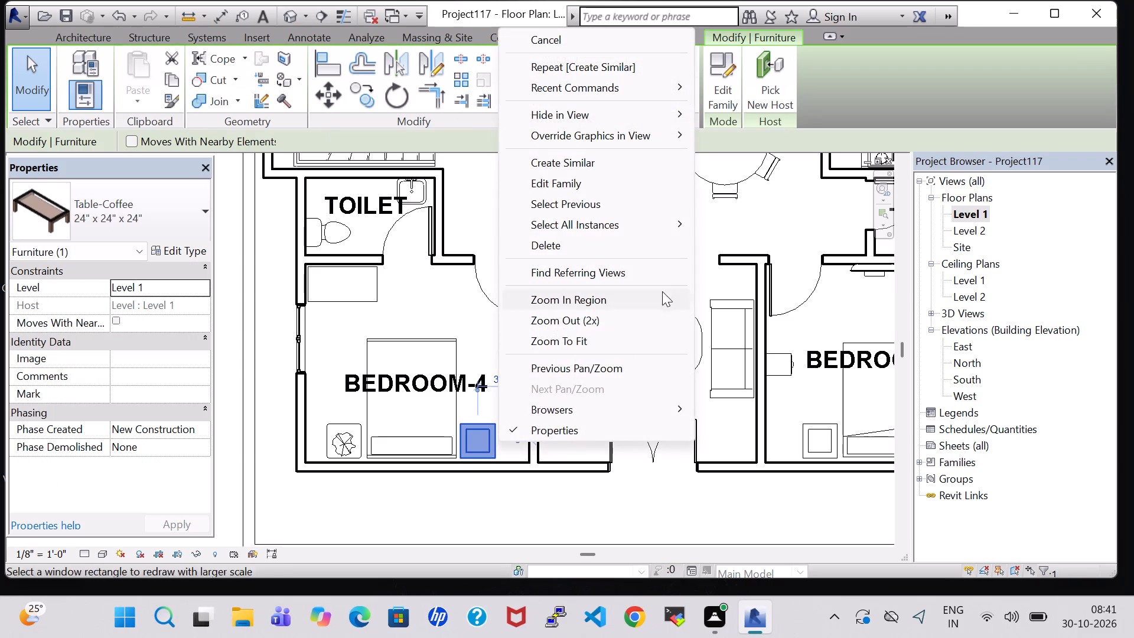
{"action": "left_click", "coordinate": [615, 165]}
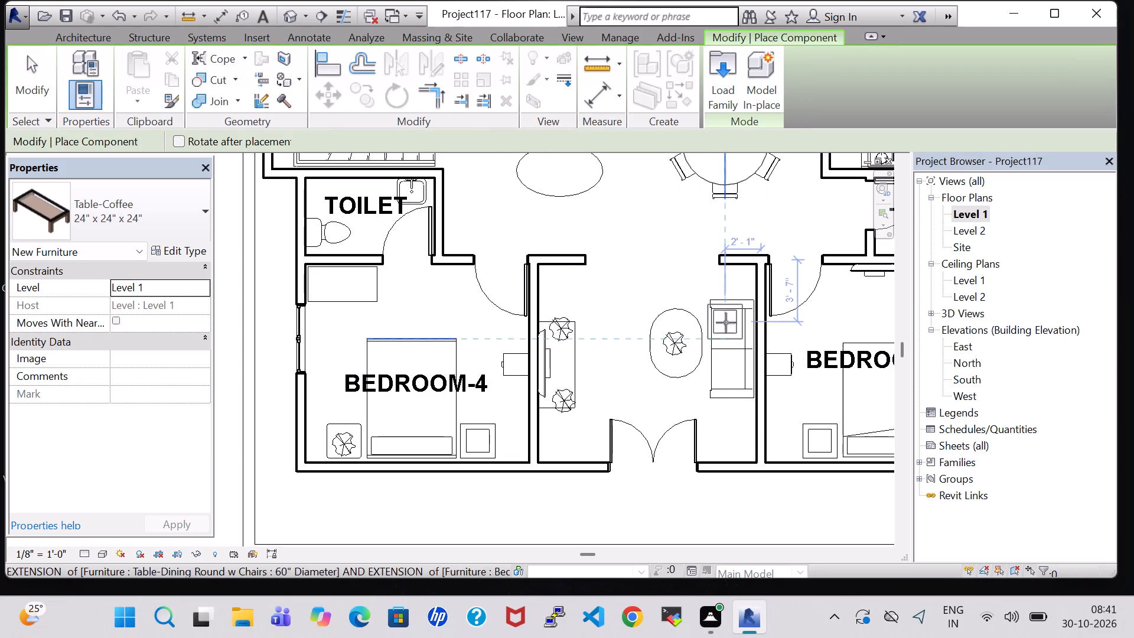
{"action": "scroll", "coordinate": [726, 278], "scroll_direction": "up", "scroll_amount": 7}
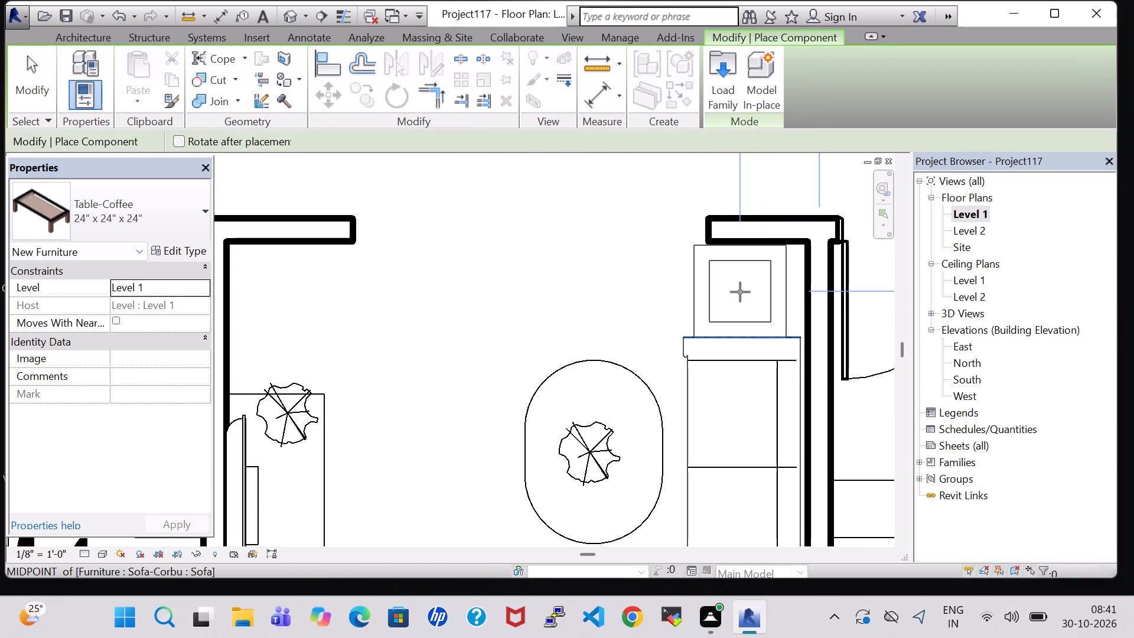
{"action": "left_click", "coordinate": [754, 294]}
{"action": "key", "text": "Escape"}
{"action": "key", "text": "Escape"}
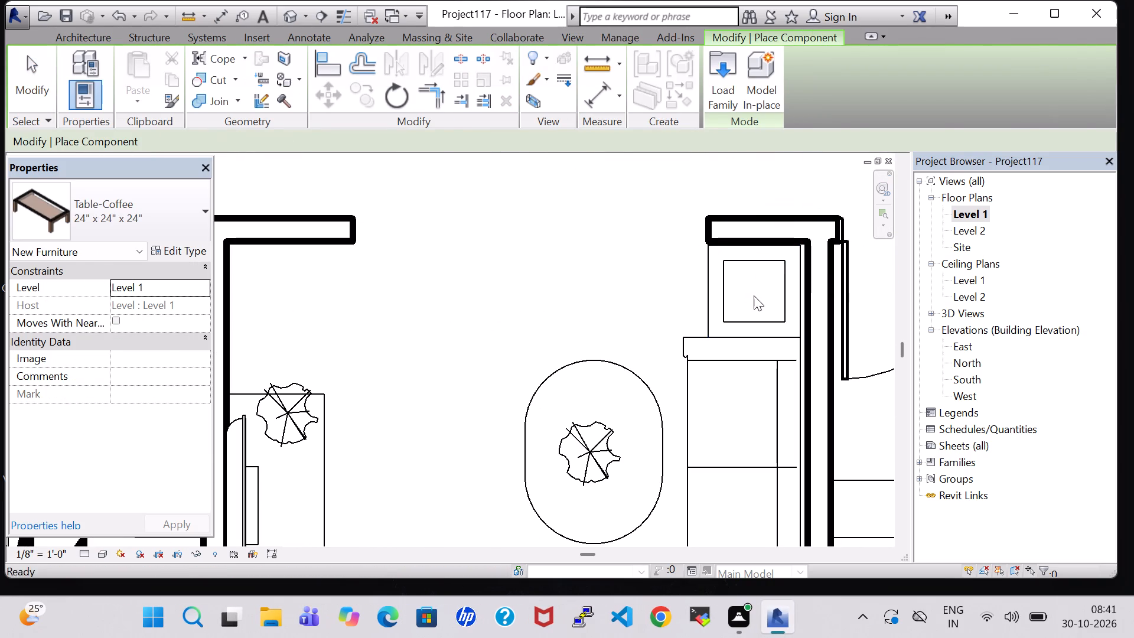
Nudge the entrance-area sofa three increments toward the double-door wall, away from the new coffee table.
{"action": "left_click", "coordinate": [770, 367]}
{"action": "key", "text": "Down"}
{"action": "key", "text": "Down"}
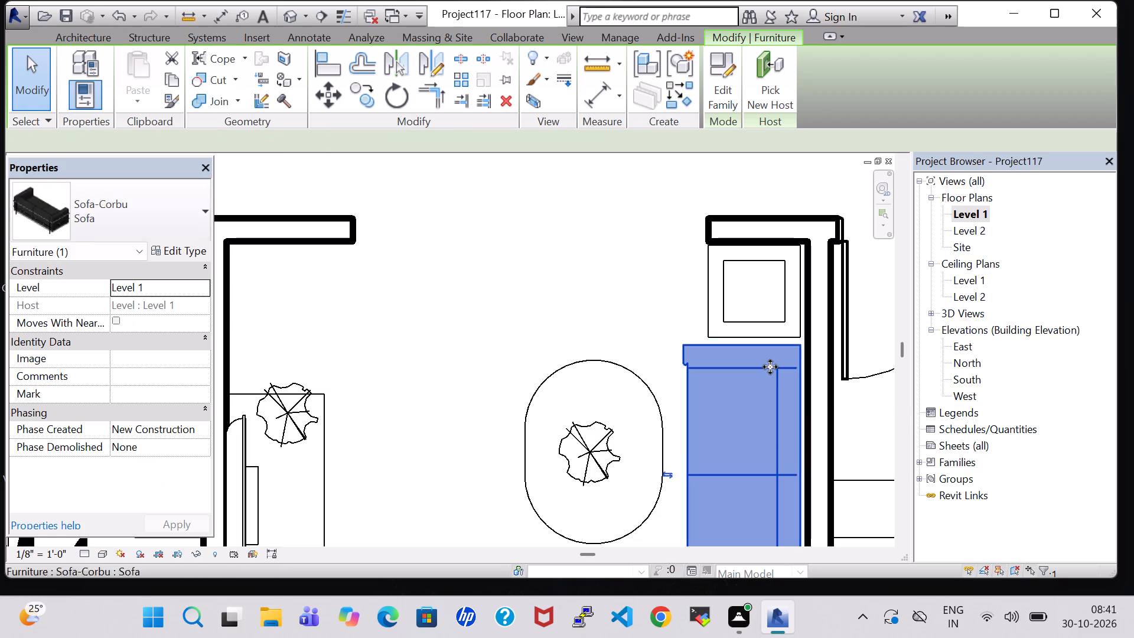
{"action": "key", "text": "Down"}
Nudge the new coffee table two increments toward the sofa and one increment back toward the wall stub.
{"action": "left_click", "coordinate": [750, 293]}
{"action": "key", "text": "Down"}
{"action": "key", "text": "Down"}
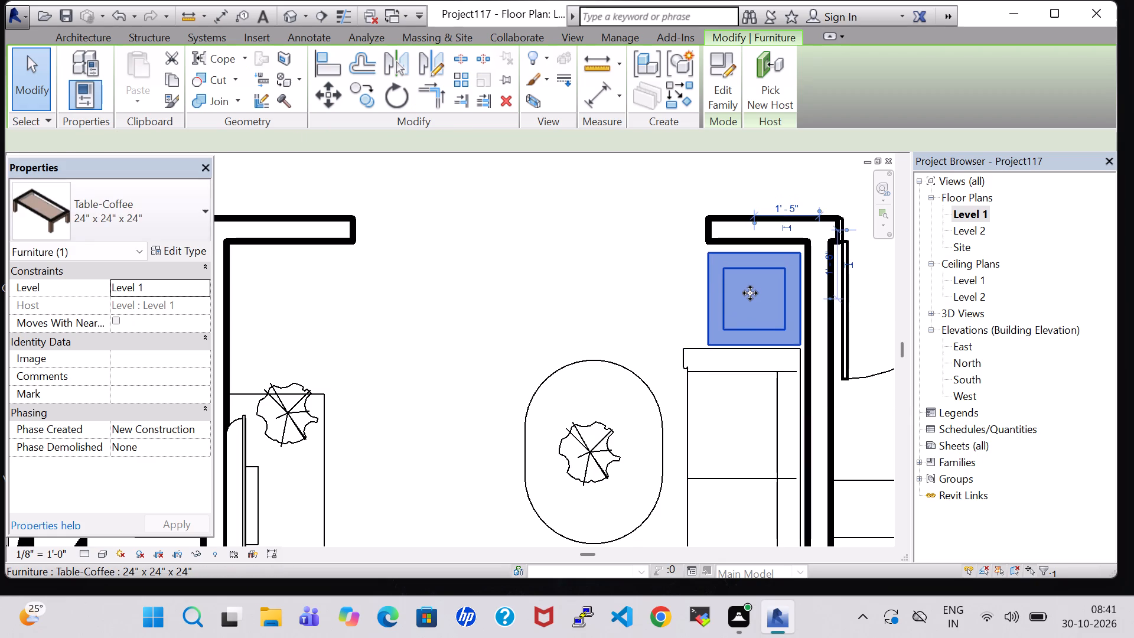
{"action": "key", "text": "Up"}
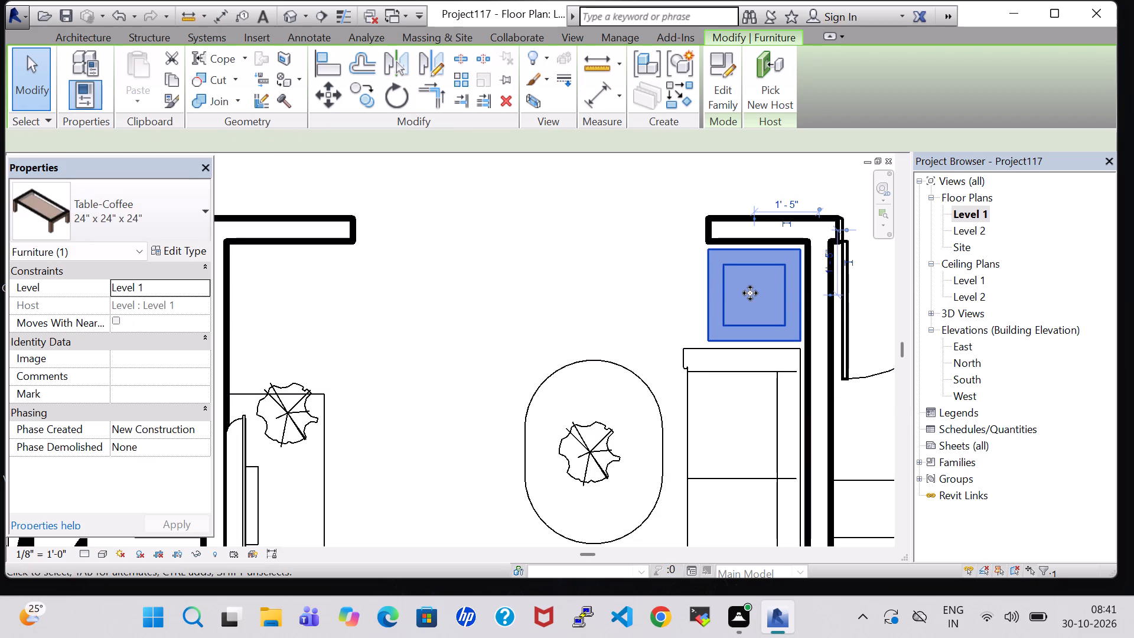
{"action": "left_click", "coordinate": [651, 293]}
Place two tagged rooms, one between the sofa and dining set in the central space and one in the entrance area.
{"action": "scroll", "coordinate": [651, 293], "scroll_direction": "down", "scroll_amount": 5}
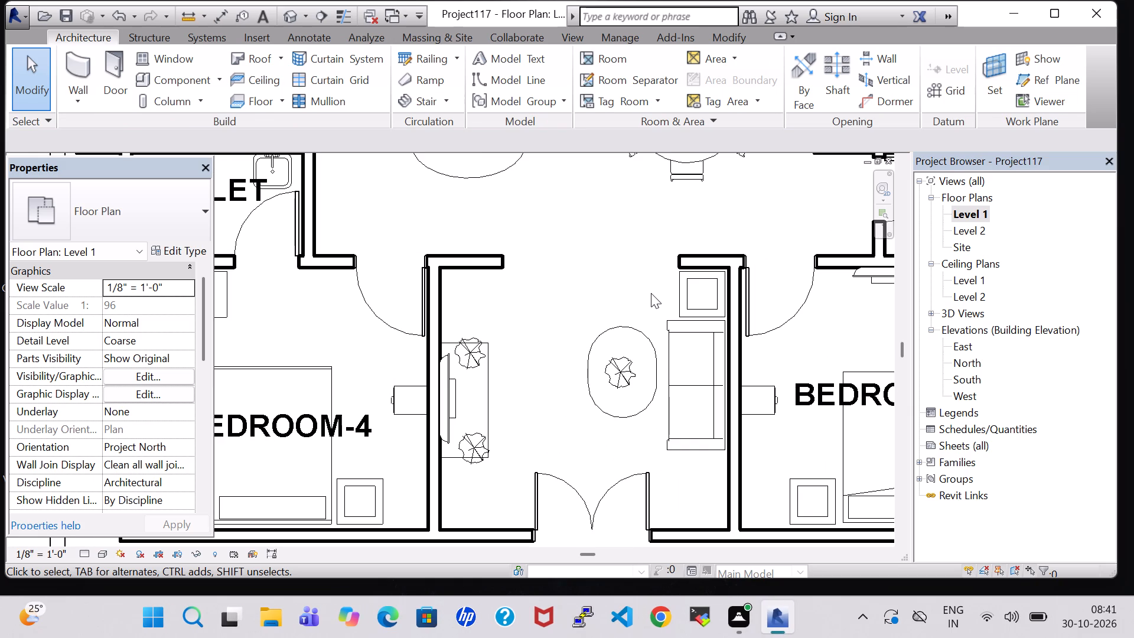
{"action": "scroll", "coordinate": [651, 293], "scroll_direction": "down", "scroll_amount": 5}
{"action": "middle_click_drag", "start_coordinate": [586, 241], "coordinate": [575, 301]}
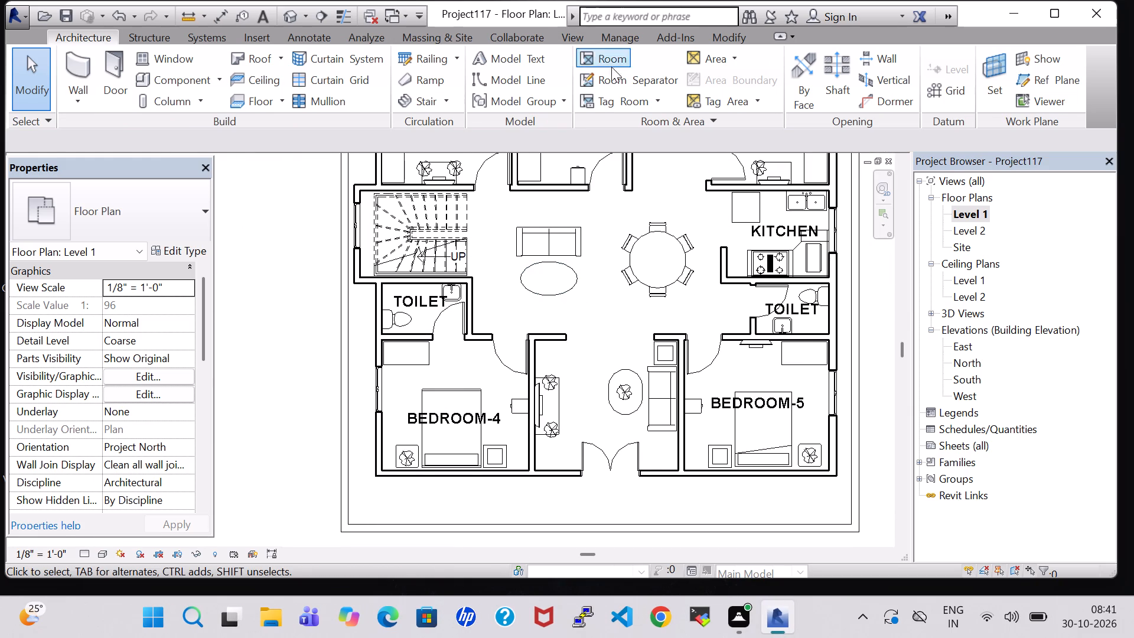
{"action": "left_click", "coordinate": [622, 56]}
{"action": "left_click", "coordinate": [601, 261]}
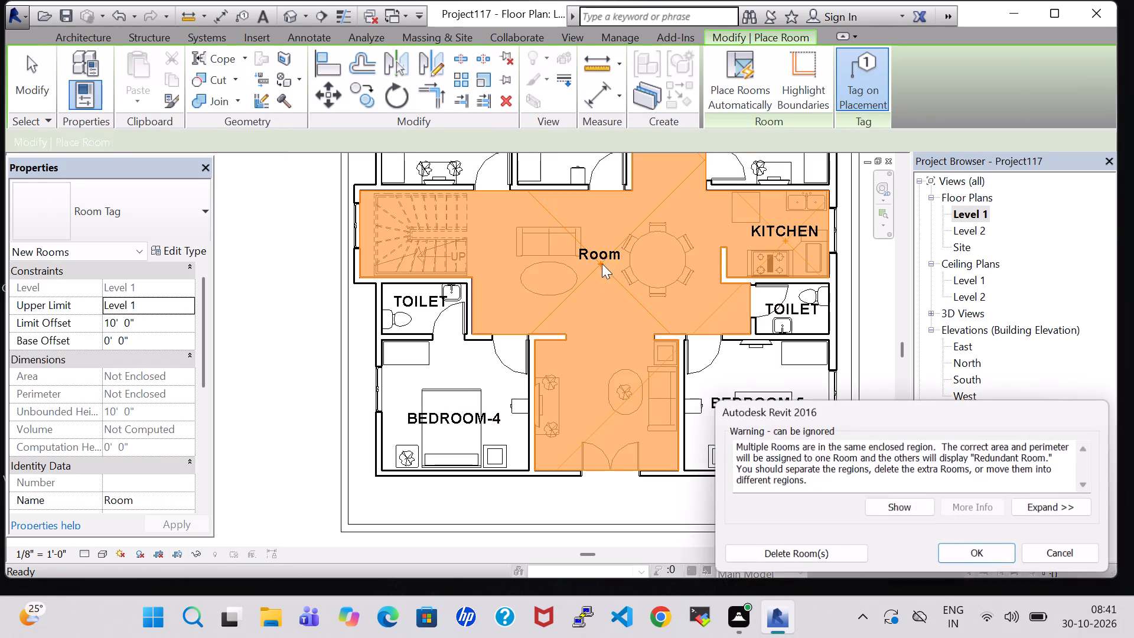
{"action": "left_click", "coordinate": [970, 559]}
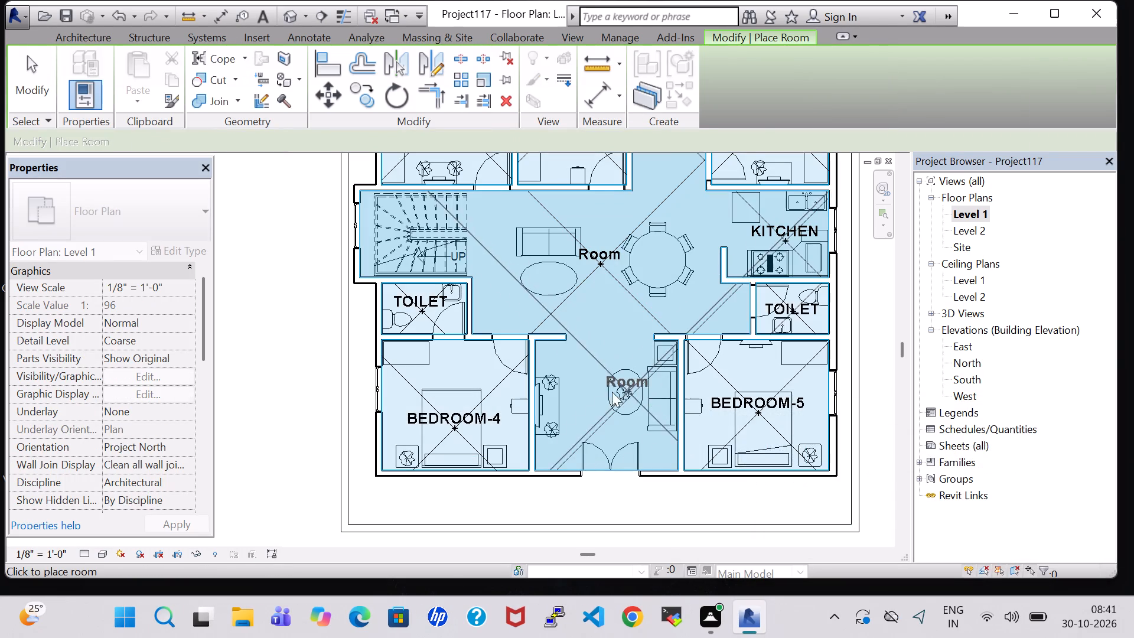
{"action": "left_click", "coordinate": [605, 392]}
{"action": "left_click", "coordinate": [986, 552]}
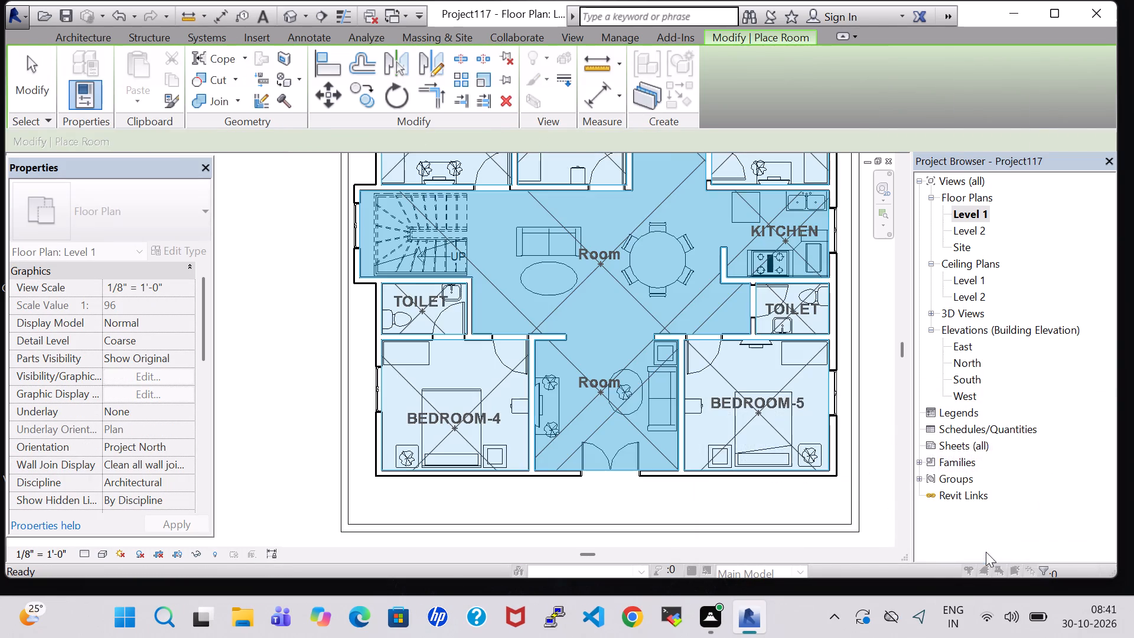
{"action": "key", "text": "Escape"}
{"action": "key", "text": "Escape"}
Rename the room in the central space between the sofa and the dining set as HALL.
{"action": "double_click", "coordinate": [586, 259]}
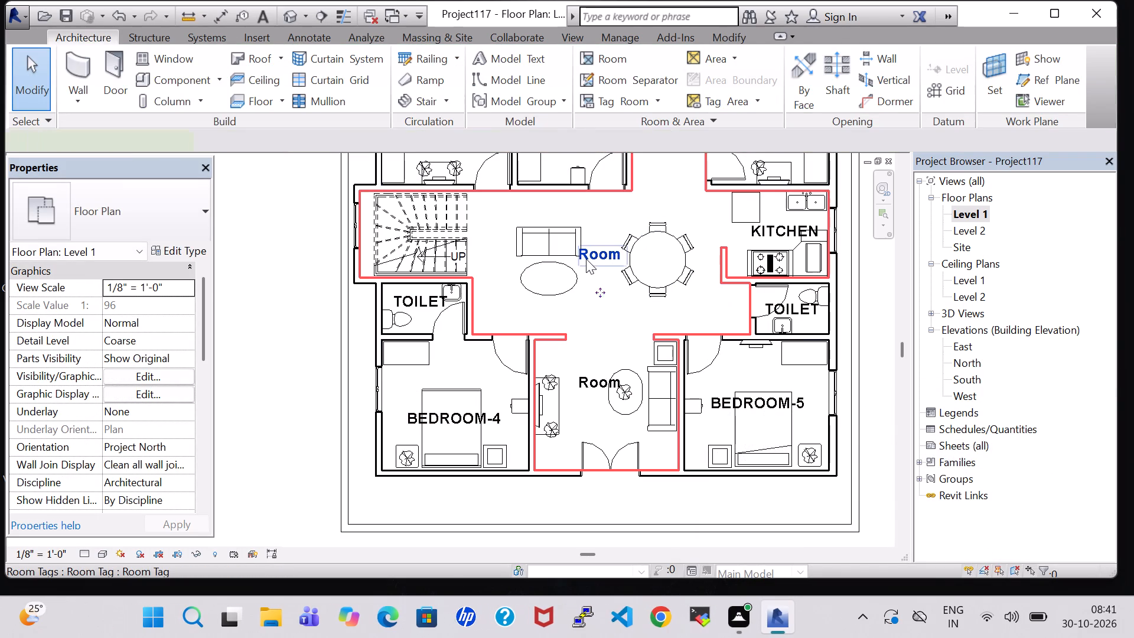
{"action": "key", "text": "BackSpace"}
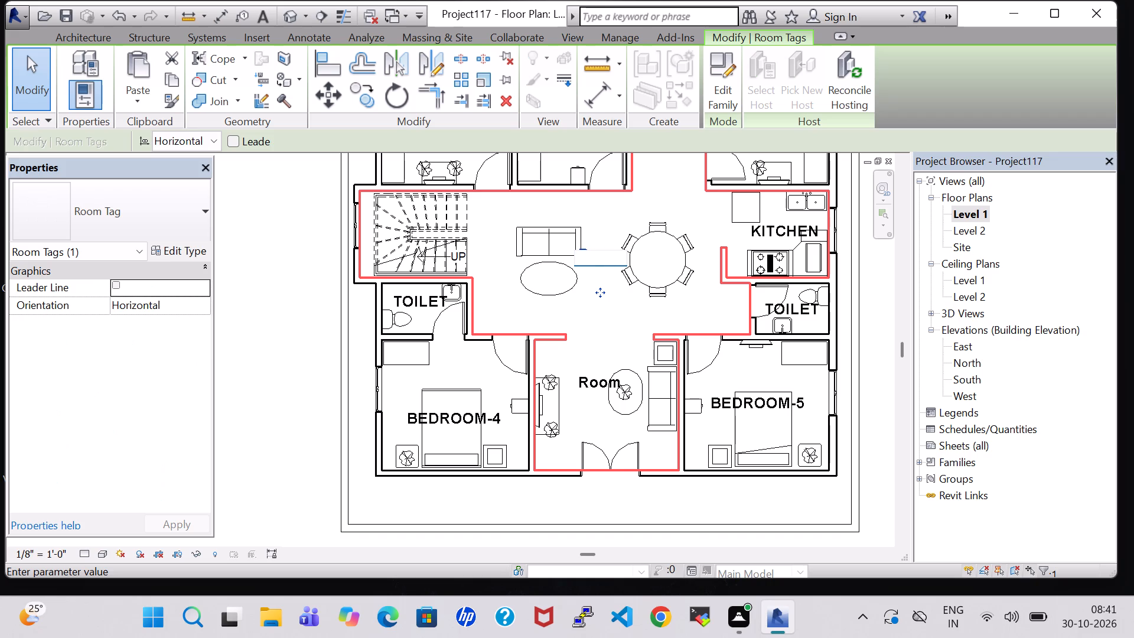
{"action": "type", "text": "LIVING"}
{"action": "key", "text": "space"}
{"action": "key", "text": "shift+ampersand"}
{"action": "type", "text": "DININ"}
{"action": "key", "text": "BackSpace"}
{"action": "key", "text": "BackSpace"}
{"action": "key", "text": "BackSpace"}
{"action": "key", "text": "BackSpace"}
{"action": "key", "text": "BackSpace"}
{"action": "key", "text": "BackSpace"}
{"action": "key", "text": "BackSpace"}
{"action": "key", "text": "BackSpace"}
{"action": "key", "text": "BackSpace"}
{"action": "key", "text": "BackSpace"}
{"action": "key", "text": "BackSpace"}
{"action": "key", "text": "BackSpace"}
{"action": "key", "text": "BackSpace"}
{"action": "key", "text": "BackSpace"}
{"action": "key", "text": "BackSpace"}
{"action": "key", "text": "BackSpace"}
{"action": "key", "text": "BackSpace"}
{"action": "key", "text": "BackSpace"}
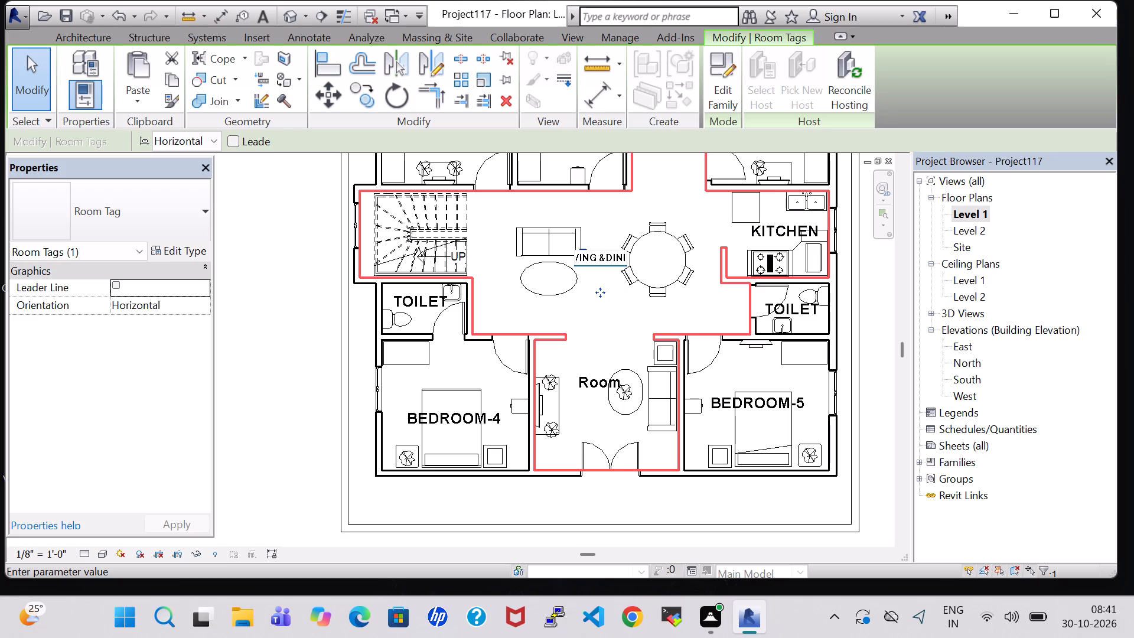
{"action": "type", "text": "HALL"}
{"action": "key", "text": "Return"}
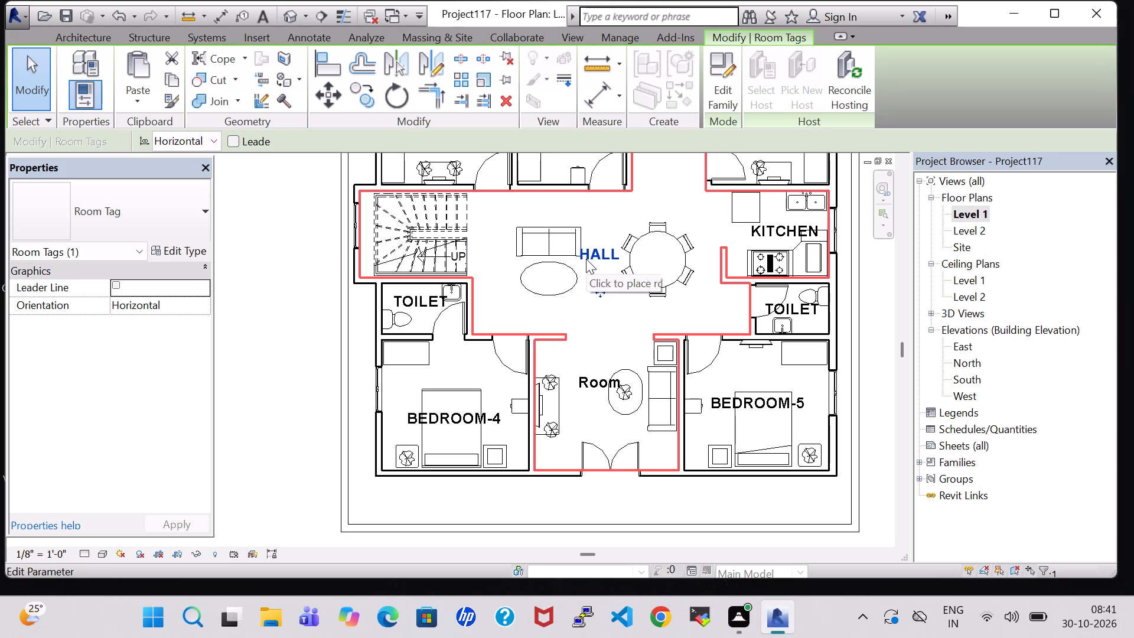
Rename the room in the entrance area as LIVING/DRAWING AREA.
{"action": "double_click", "coordinate": [589, 375]}
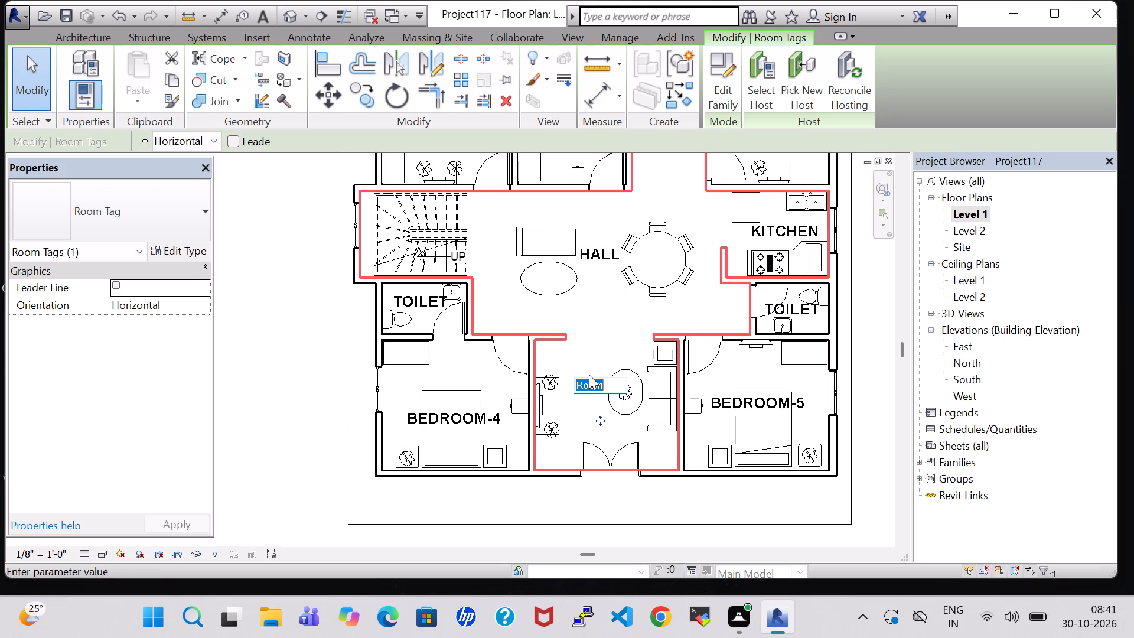
{"action": "key", "text": "BackSpace"}
{"action": "key", "text": "d"}
{"action": "key", "text": "BackSpace"}
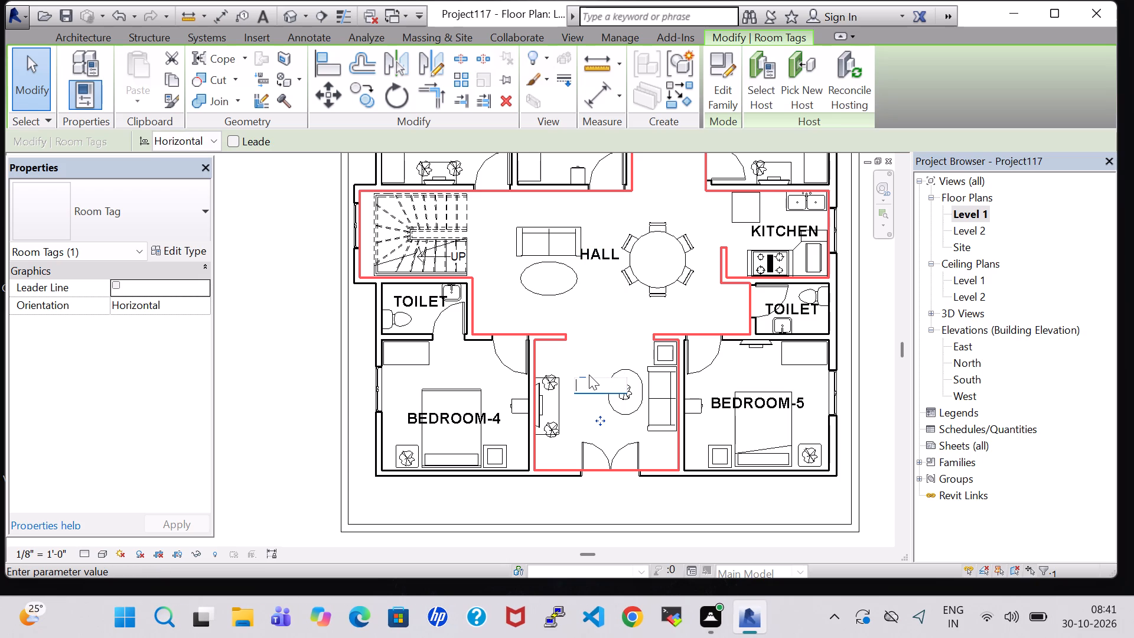
{"action": "type", "text": "LIVING"}
{"action": "key", "text": "apostrophe"}
{"action": "key", "text": "BackSpace"}
{"action": "key", "text": "slash"}
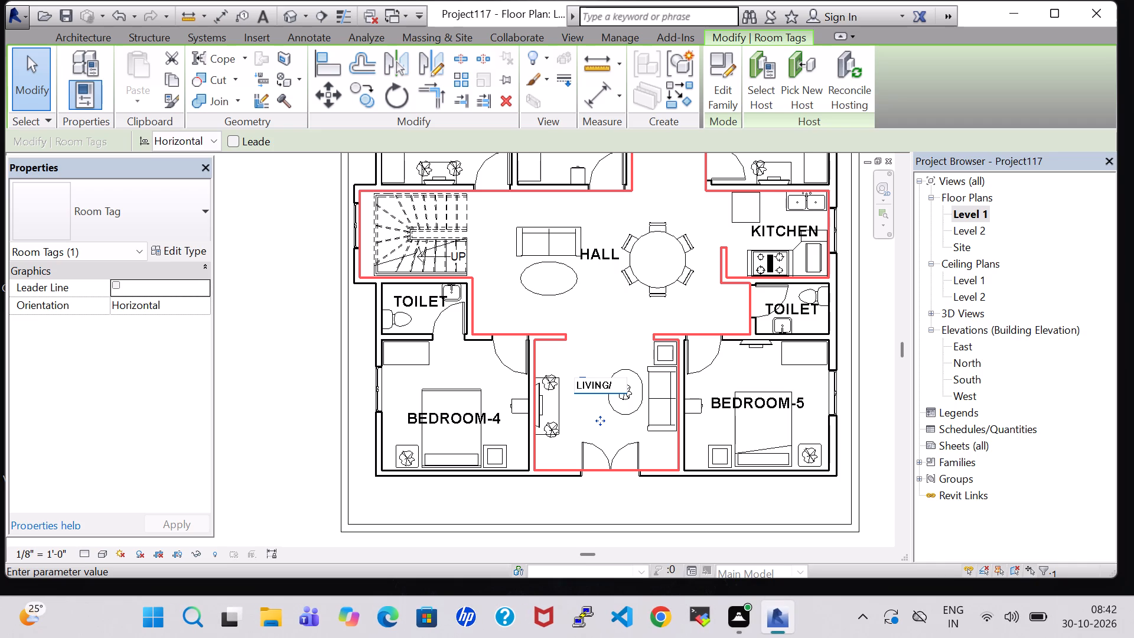
{"action": "type", "text": "DRAWING AREA"}
{"action": "key", "text": "Return"}
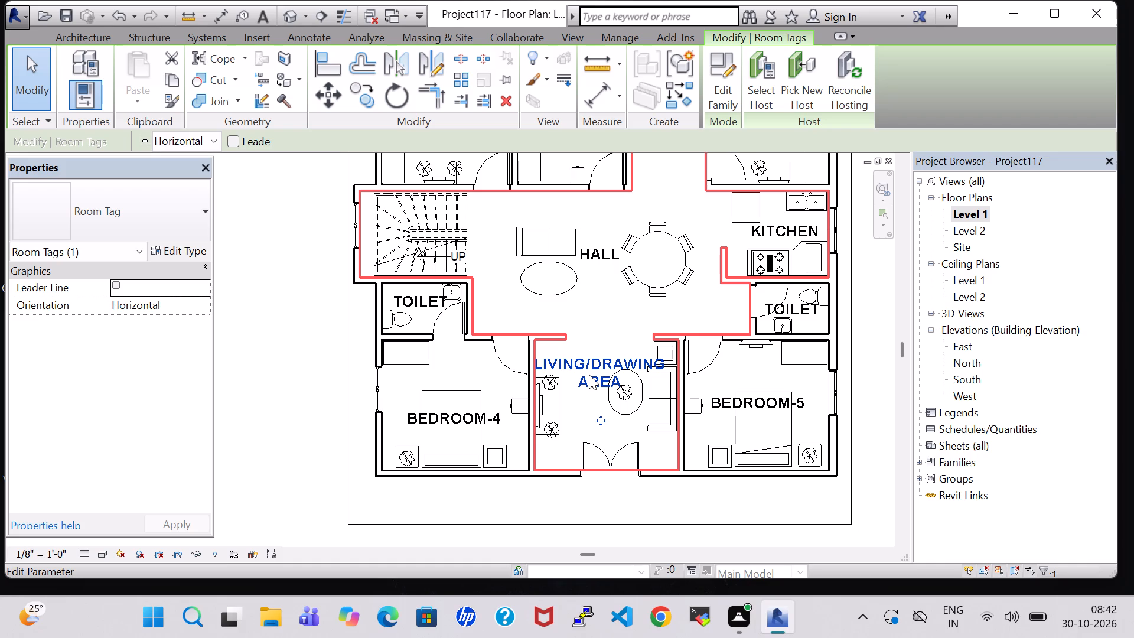
Nudge the LIVING/DRAWING AREA tag six increments toward the double door, four toward Bedroom-5, and one back toward Bedroom-4.
{"action": "key", "text": "Down"}
{"action": "key", "text": "Down"}
{"action": "key", "text": "Down"}
{"action": "key", "text": "Down"}
{"action": "key", "text": "Down"}
{"action": "key", "text": "Down"}
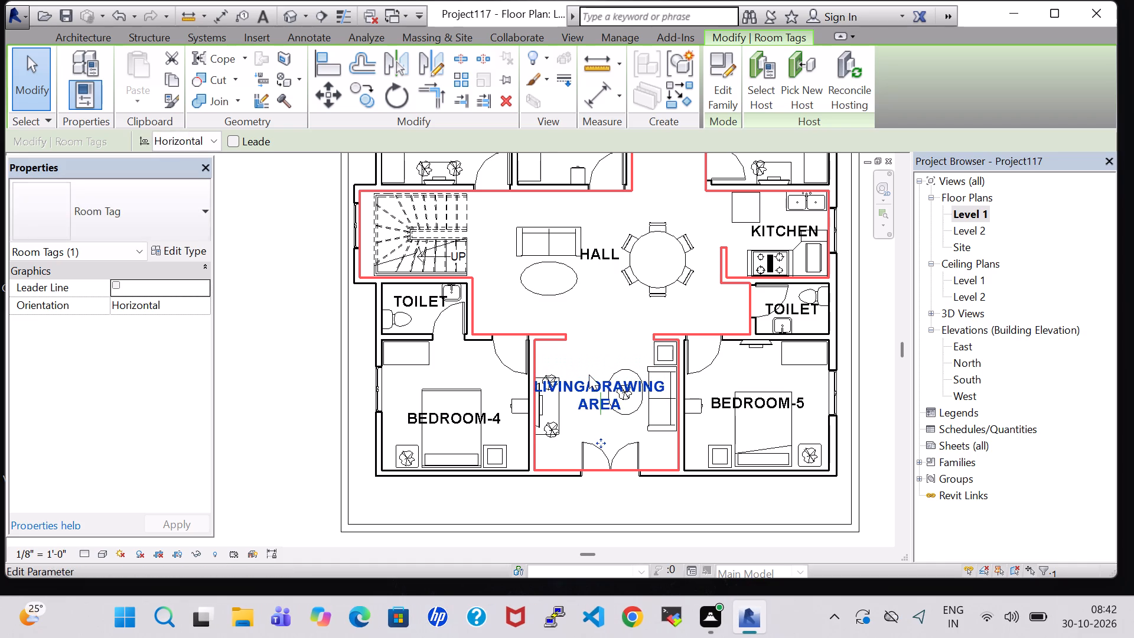
{"action": "key", "text": "Right"}
{"action": "key", "text": "Right"}
{"action": "key", "text": "Right"}
{"action": "key", "text": "Right"}
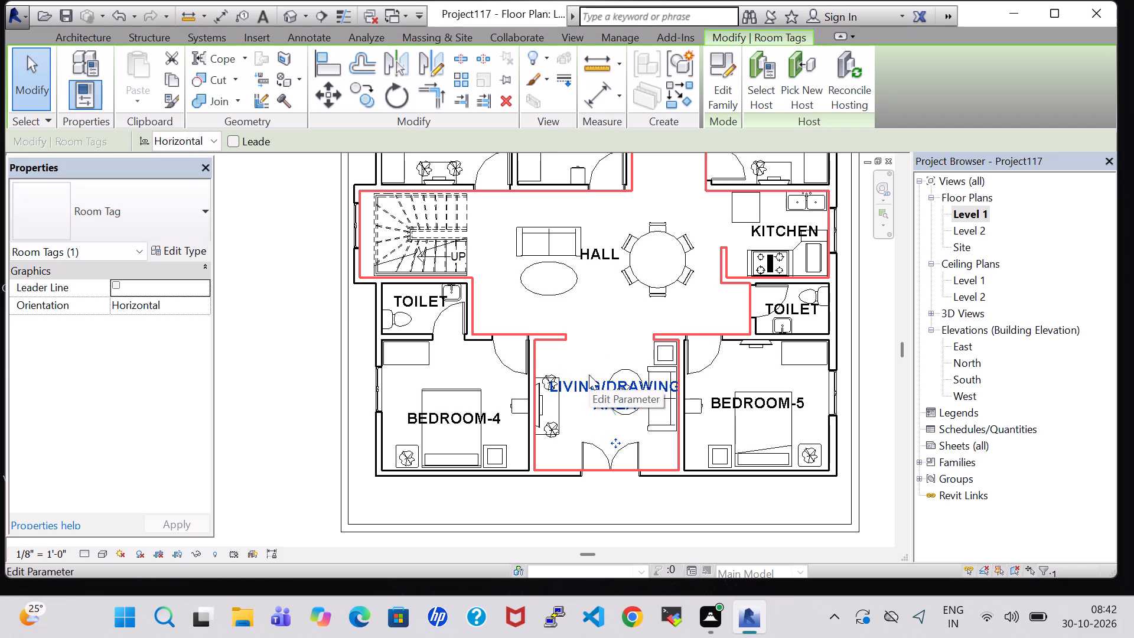
{"action": "key", "text": "Left"}
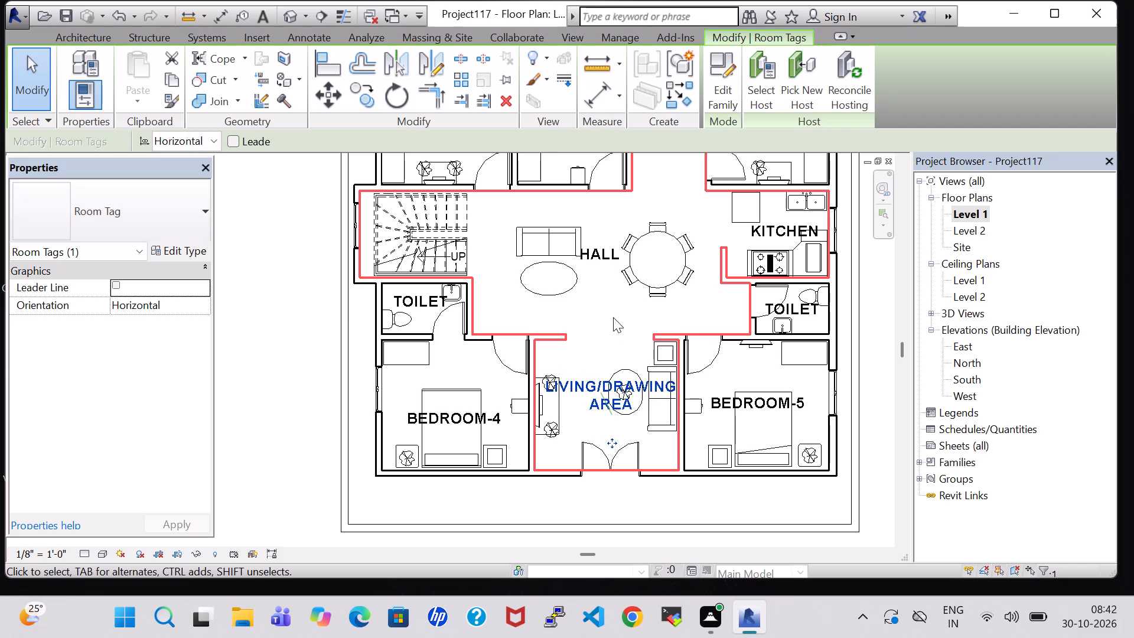
Rename the HALL room between the sofa and the dining set as LIVING/DINING HALL.
{"action": "left_click", "coordinate": [613, 317]}
{"action": "double_click", "coordinate": [604, 240]}
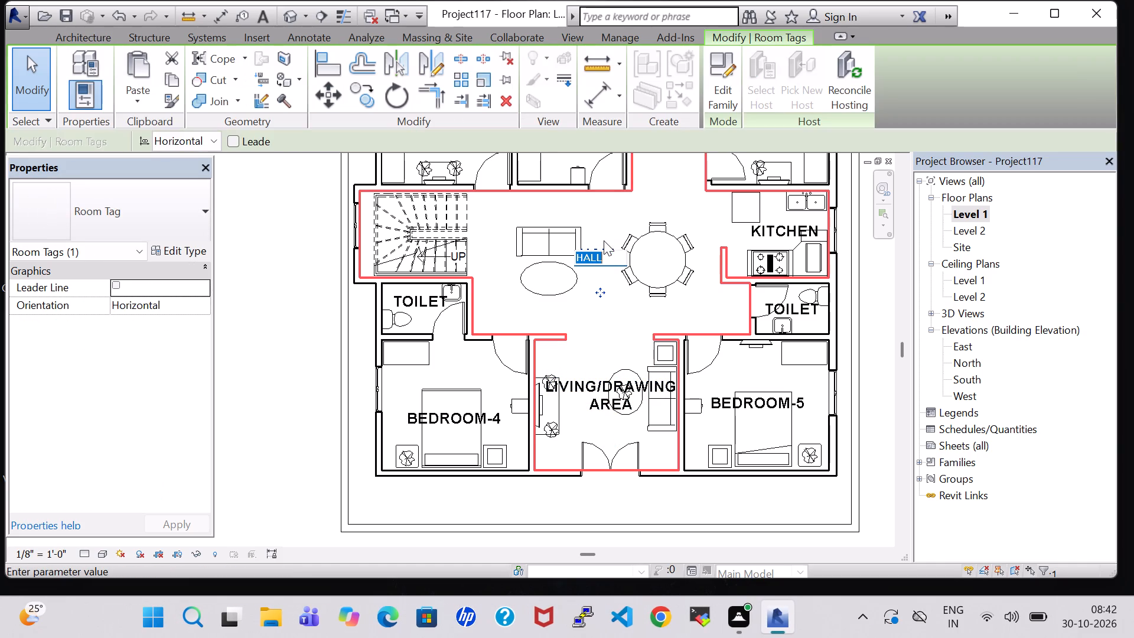
{"action": "left_click", "coordinate": [589, 259]}
{"action": "left_click", "coordinate": [579, 259]}
{"action": "key", "text": "Left"}
{"action": "type", "text": "LIVING"}
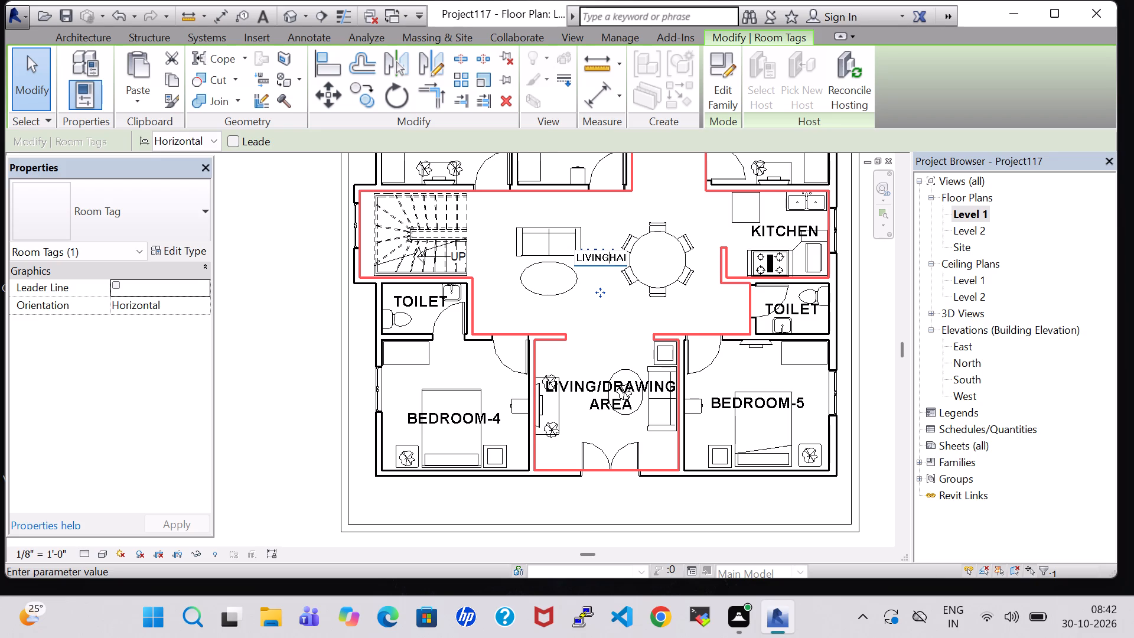
{"action": "key", "text": "slash"}
{"action": "type", "text": "DINING"}
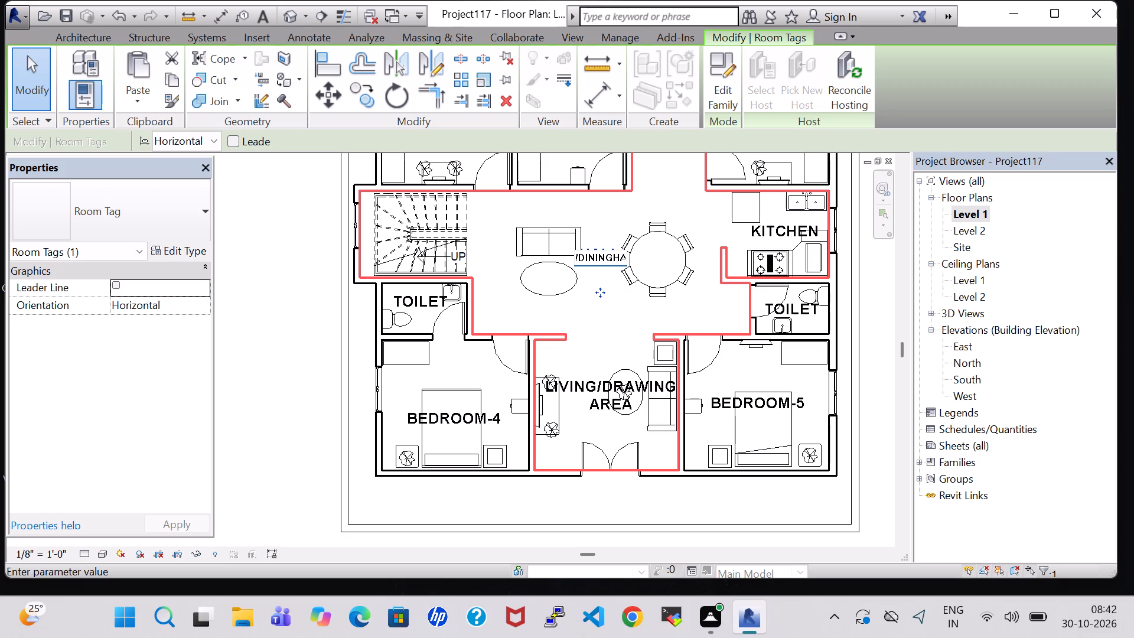
{"action": "key", "text": "space"}
{"action": "key", "text": "Return"}
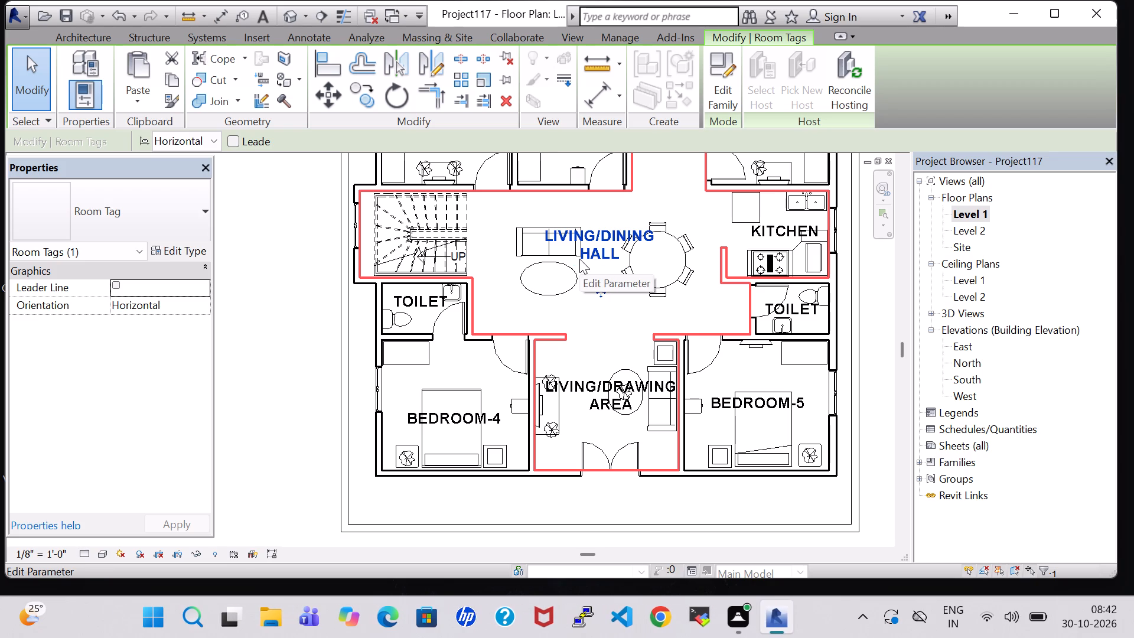
Nudge the LIVING/DINING HALL tag five increments toward the living/drawing area.
{"action": "key", "text": "Down"}
{"action": "key", "text": "Down"}
{"action": "key", "text": "Down"}
{"action": "key", "text": "Down"}
{"action": "key", "text": "Down"}
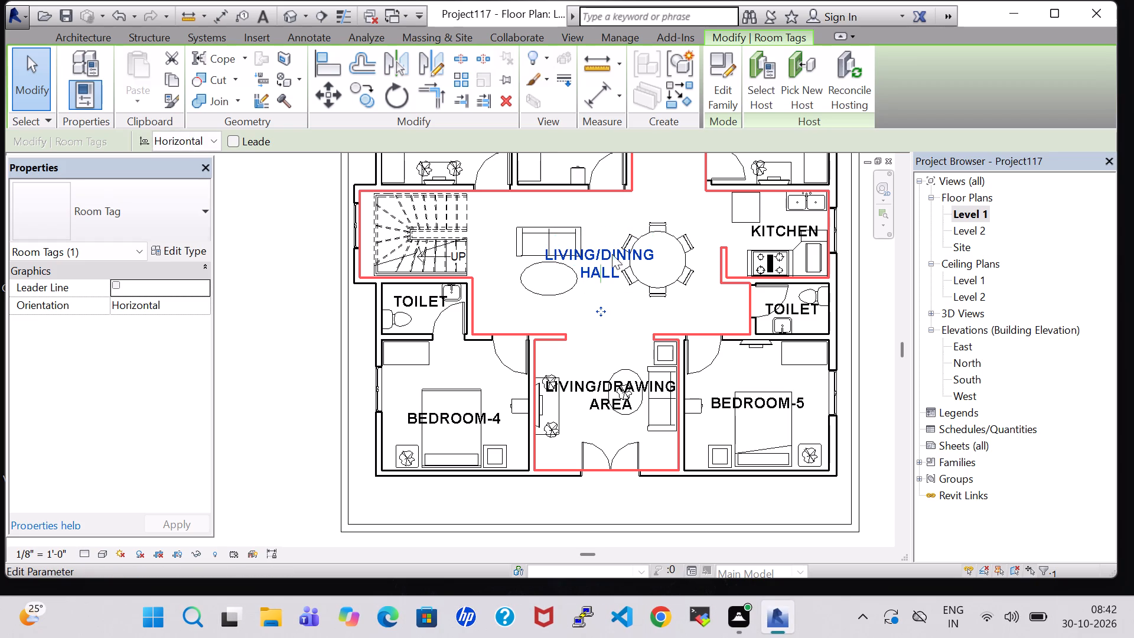
{"action": "left_click", "coordinate": [675, 200]}
In the 3D view, nudge the hall's elliptical table one increment away from the sofa.
{"action": "scroll", "coordinate": [675, 200], "scroll_direction": "down", "scroll_amount": 4}
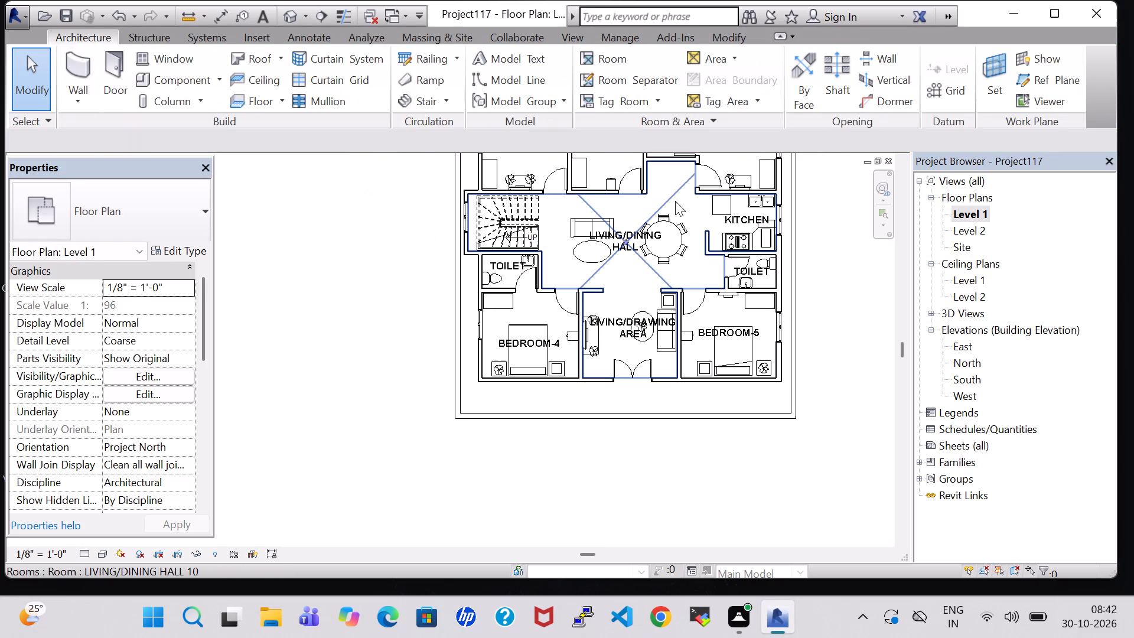
{"action": "middle_click_drag", "start_coordinate": [824, 262], "coordinate": [833, 361]}
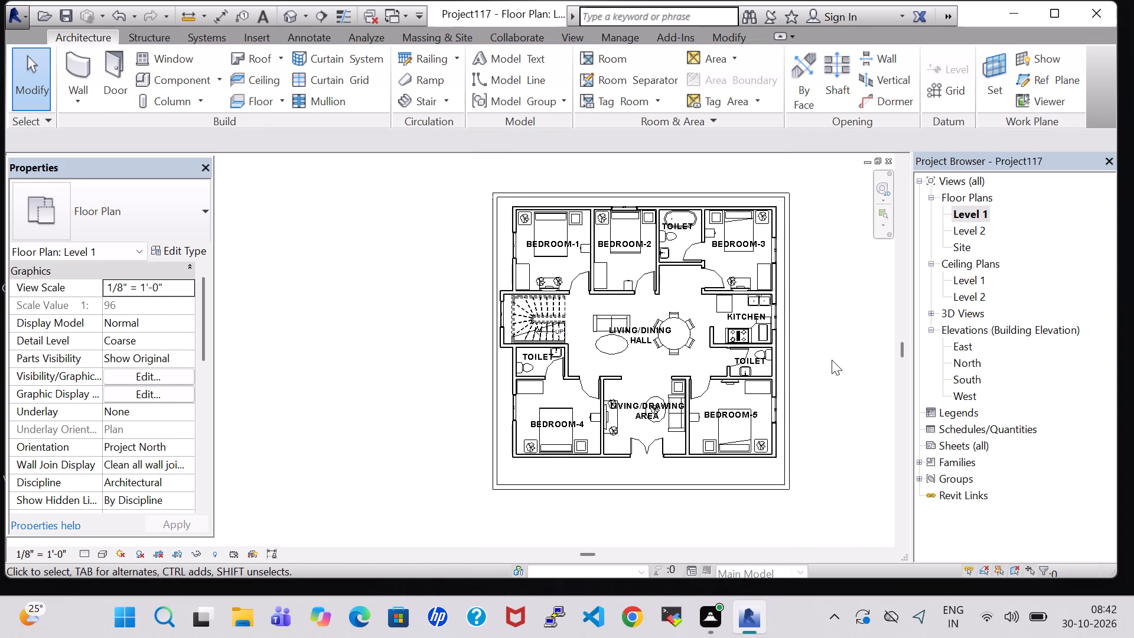
{"action": "double_click", "coordinate": [291, 18]}
{"action": "scroll", "coordinate": [612, 367], "scroll_direction": "down", "scroll_amount": 7}
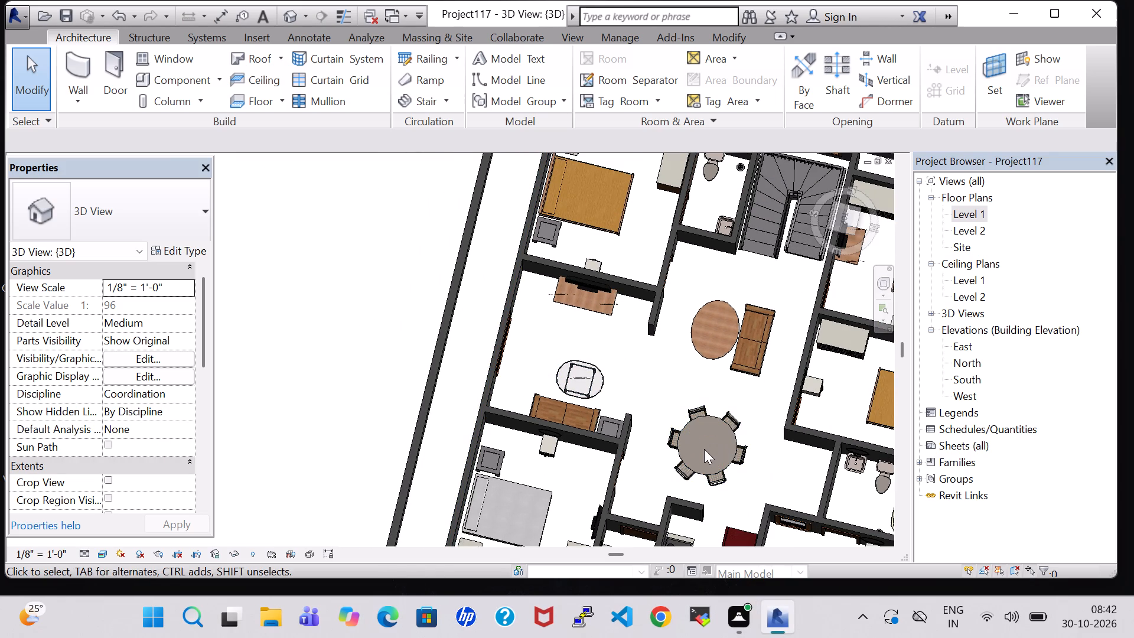
{"action": "left_click", "coordinate": [699, 336]}
{"action": "key", "text": "Left"}
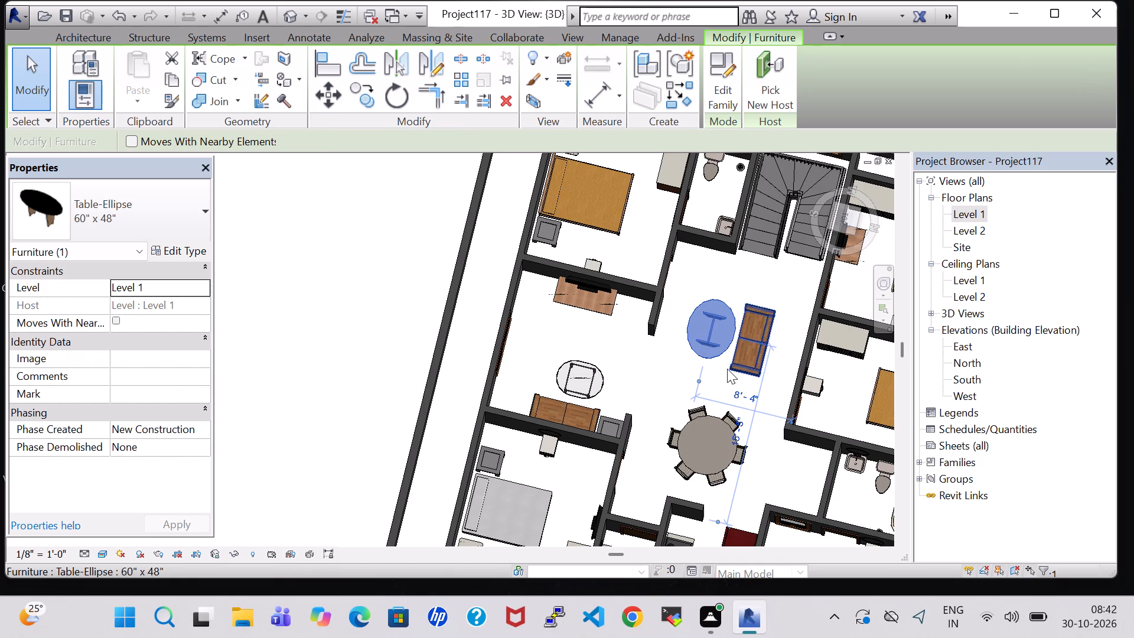
{"action": "left_click", "coordinate": [717, 377]}
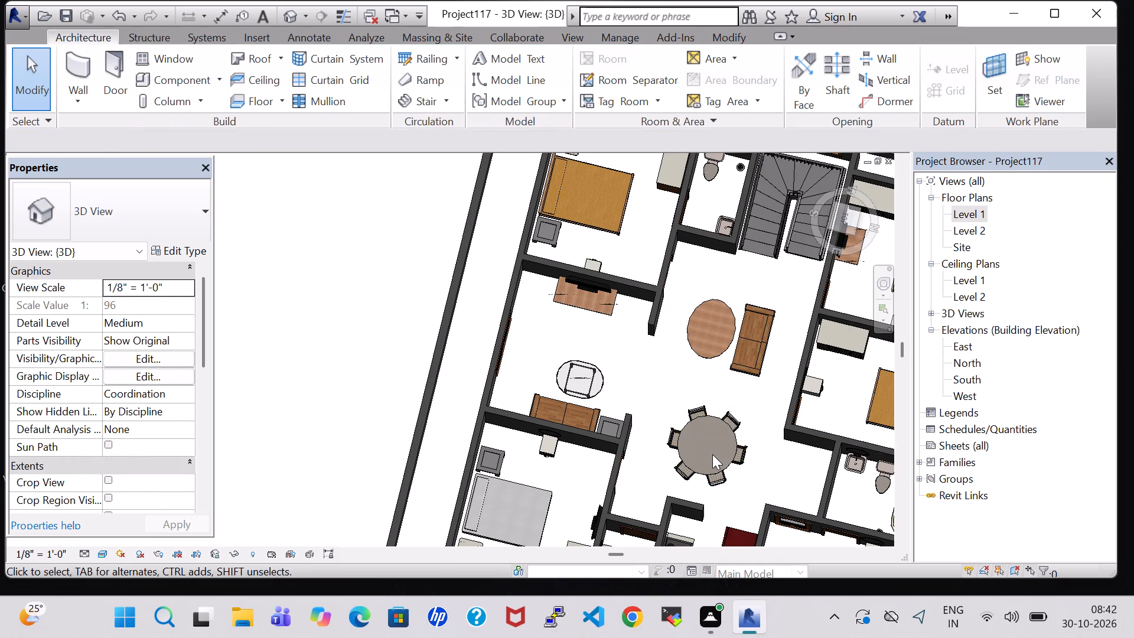
Examine the furnished hall, staircase and surrounding rooms in 3D from several angles.
{"action": "middle_click_drag", "start_coordinate": [749, 412], "coordinate": [740, 486]}
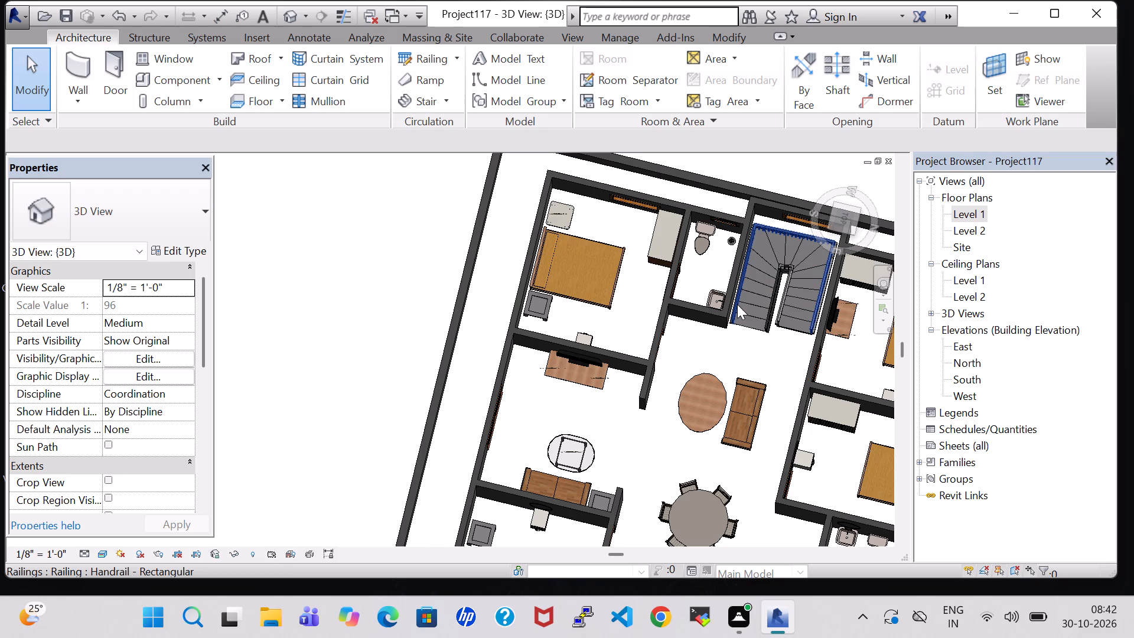
{"action": "middle_click_drag", "start_coordinate": [767, 364], "coordinate": [806, 210]}
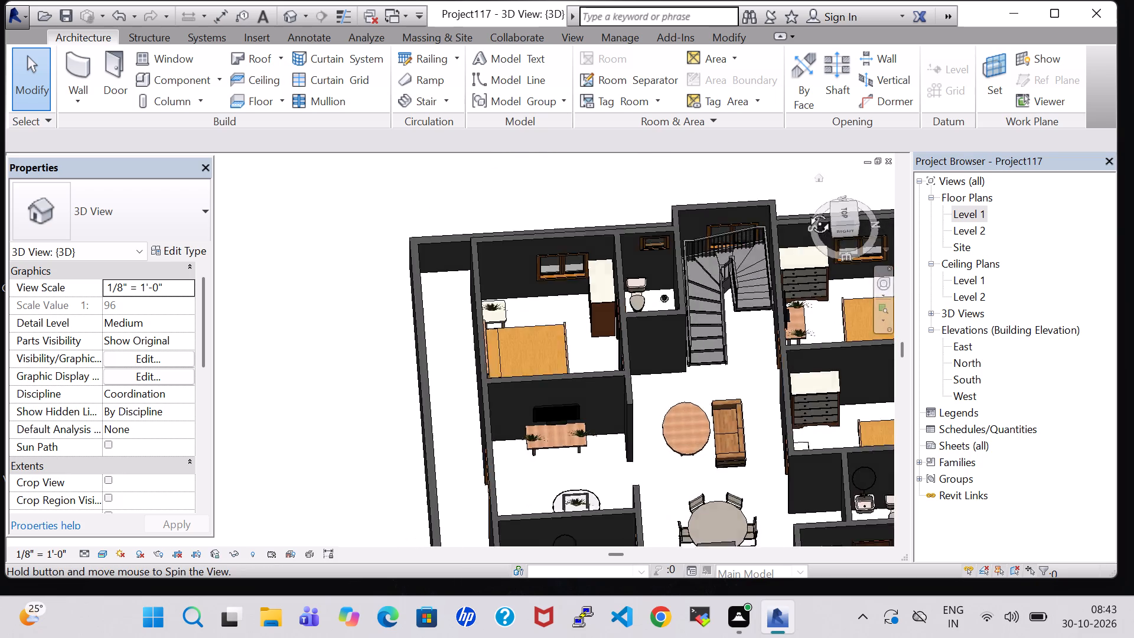
{"action": "middle_click_drag", "start_coordinate": [806, 210], "coordinate": [790, 198]}
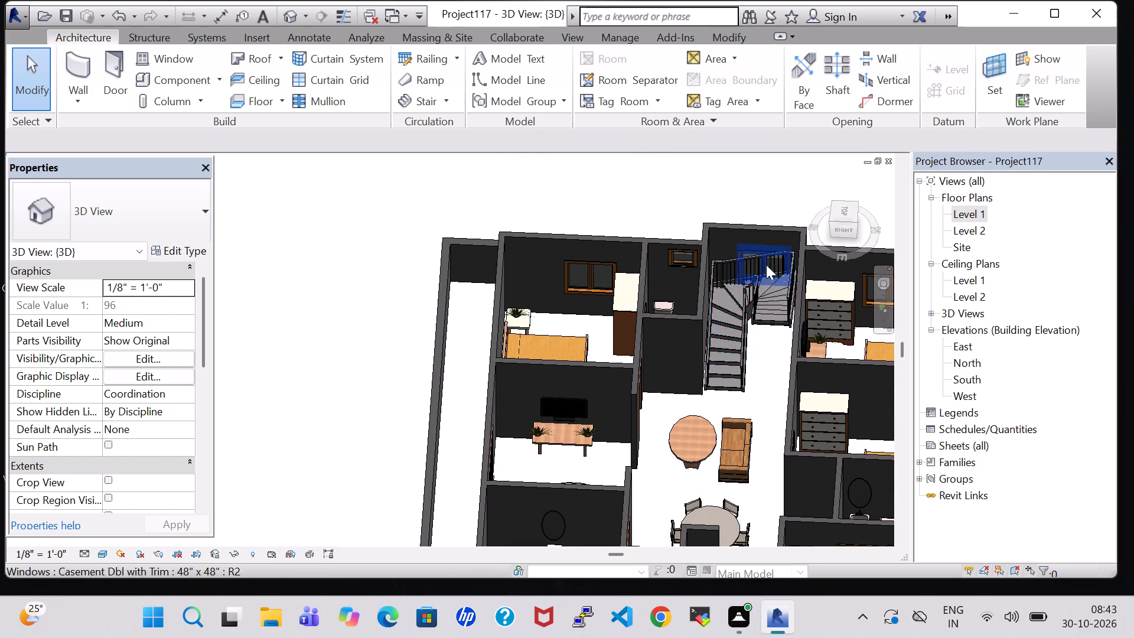
{"action": "middle_click_drag", "start_coordinate": [698, 299], "coordinate": [686, 301]}
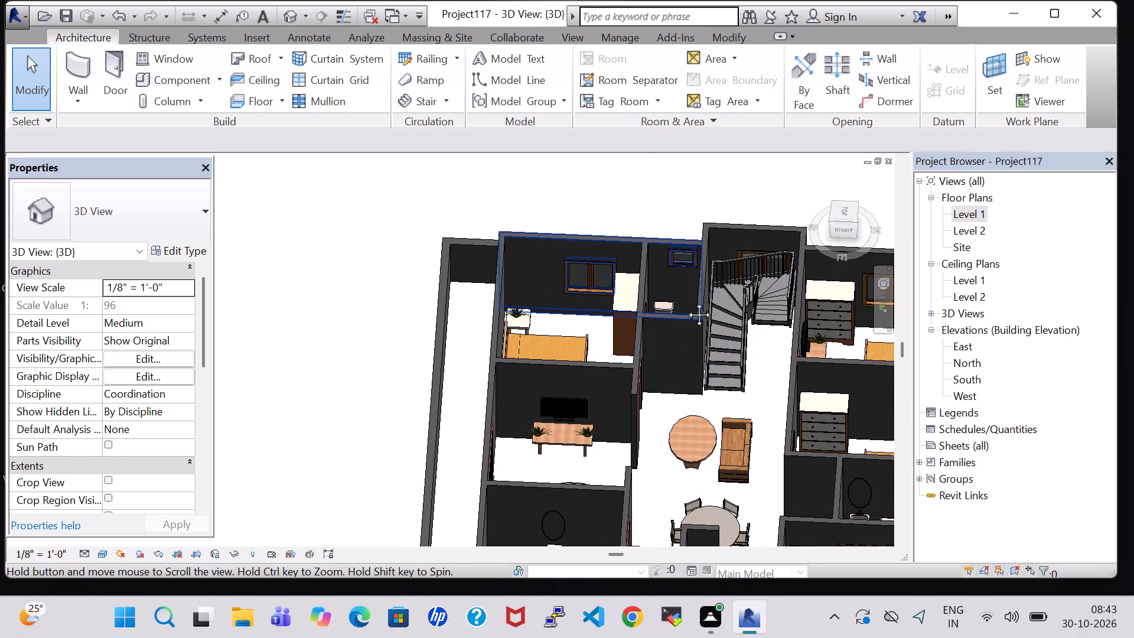
{"action": "middle_click_drag", "start_coordinate": [686, 301], "coordinate": [553, 310]}
{"action": "middle_click_drag", "start_coordinate": [718, 419], "coordinate": [742, 336]}
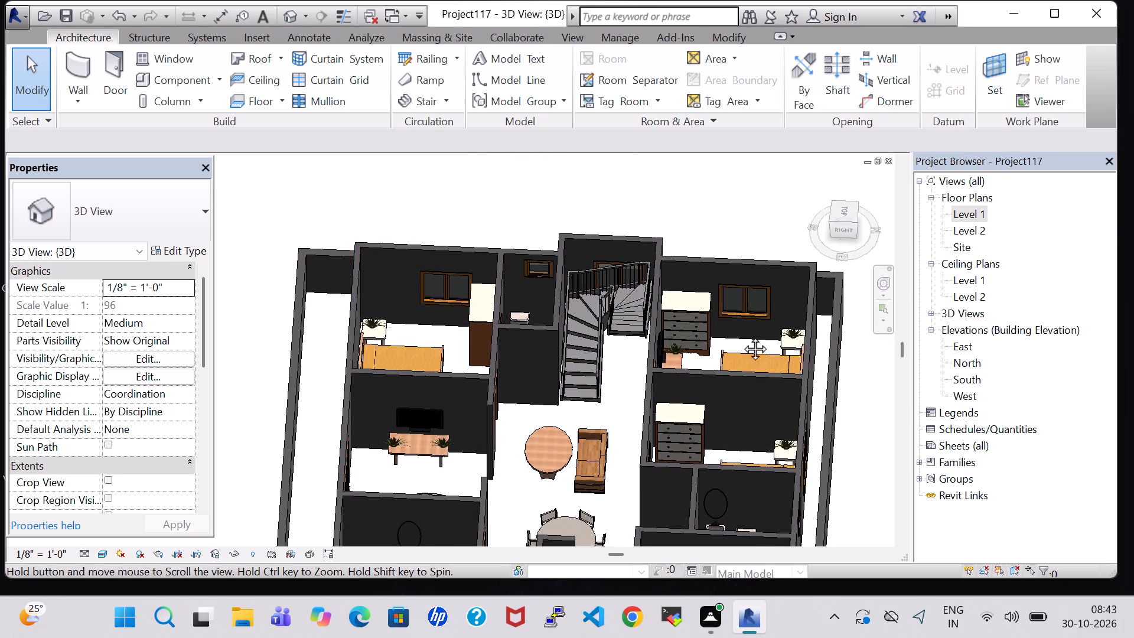
{"action": "middle_click_drag", "start_coordinate": [742, 336], "coordinate": [745, 318]}
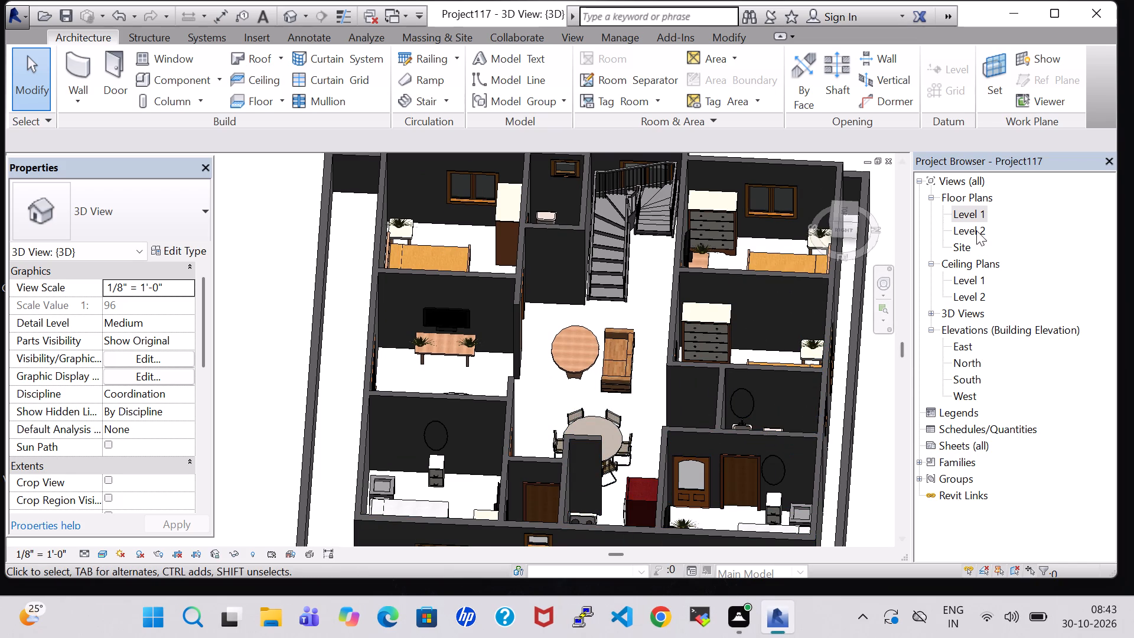
In the Level 1 floor plan, nudge the round dining set three increments toward the kitchen and one back.
{"action": "double_click", "coordinate": [976, 213]}
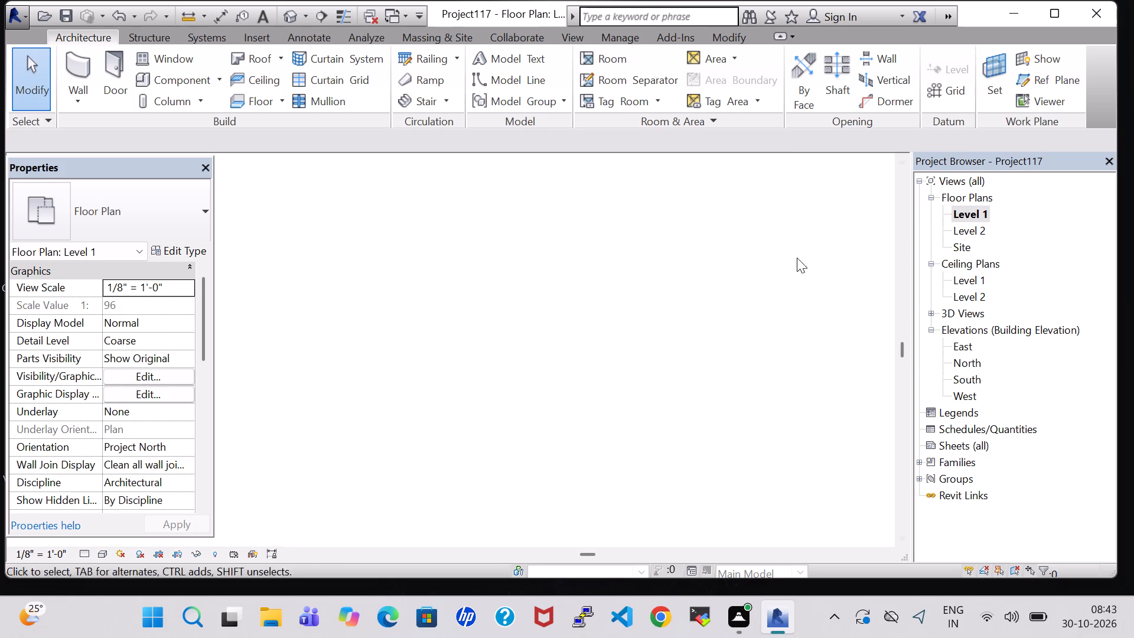
{"action": "scroll", "coordinate": [658, 292], "scroll_direction": "down", "scroll_amount": 1}
{"action": "left_click", "coordinate": [680, 319]}
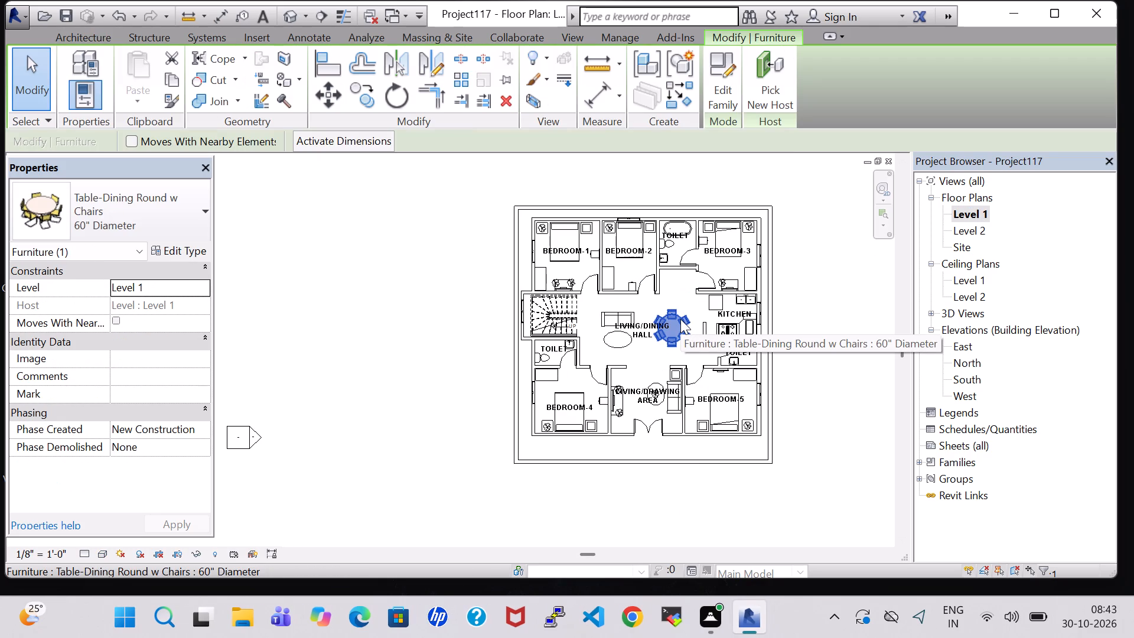
{"action": "key", "text": "Right"}
{"action": "key", "text": "Right"}
{"action": "key", "text": "Right"}
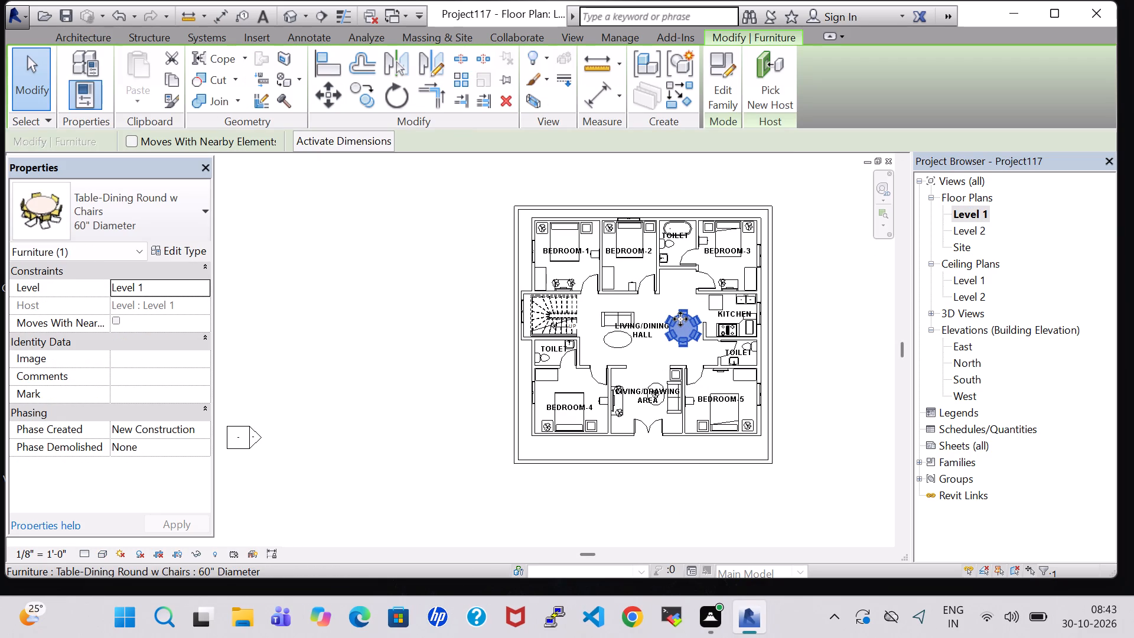
{"action": "key", "text": "Left"}
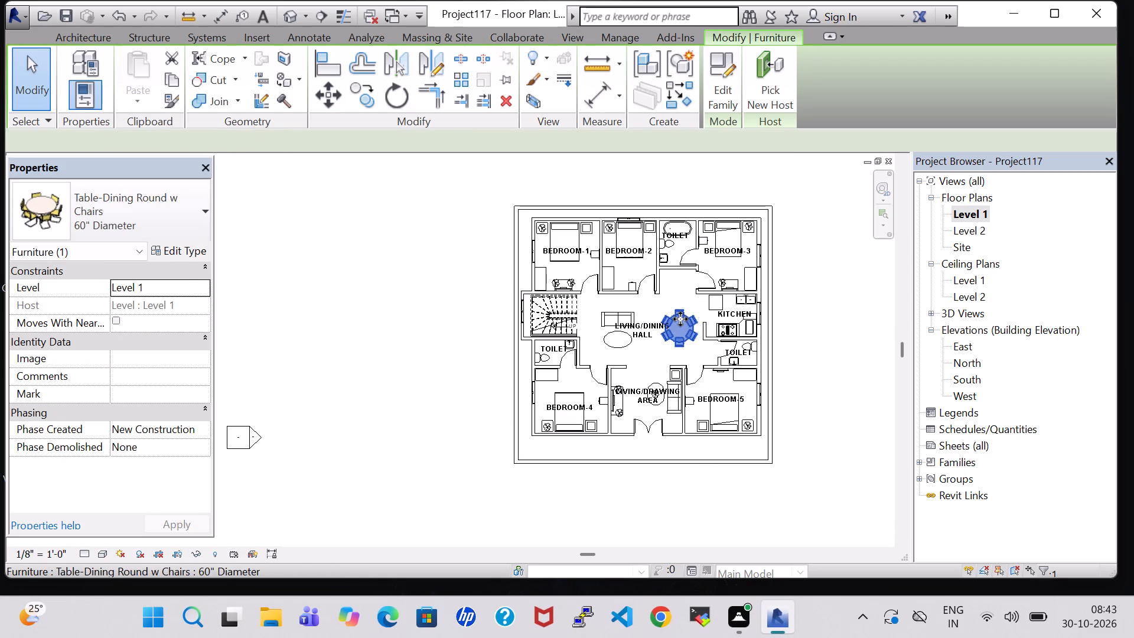
{"action": "left_click", "coordinate": [806, 305]}
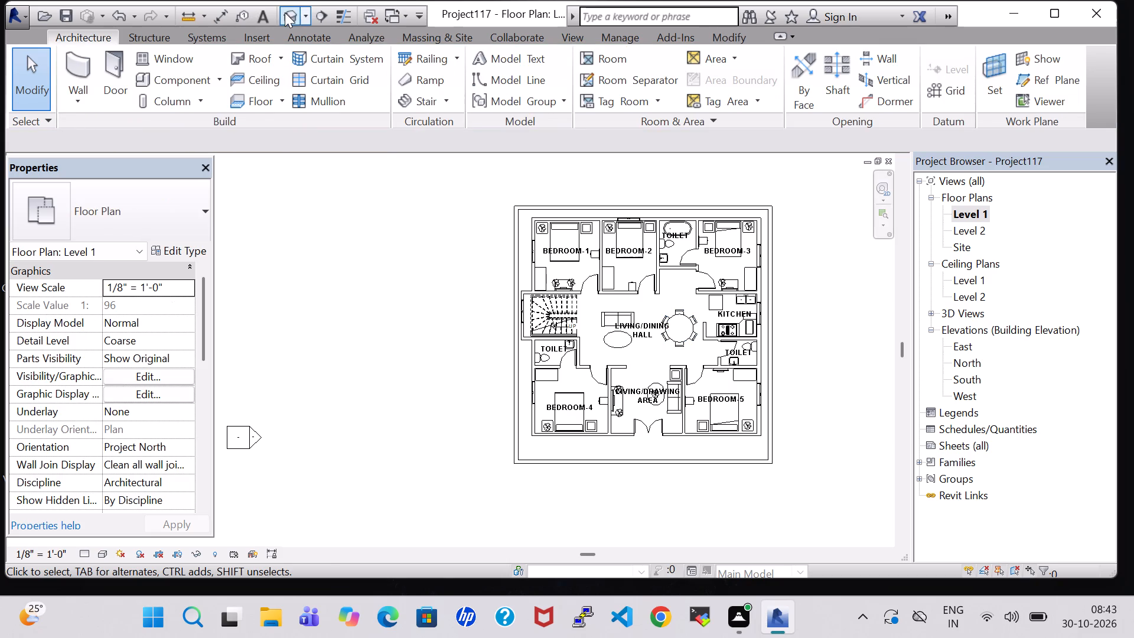
Place another RPC Plant - Tropical Agave - 1.5' on the hall's elliptical table, at its edge facing the living/drawing area.
{"action": "left_click", "coordinate": [286, 12]}
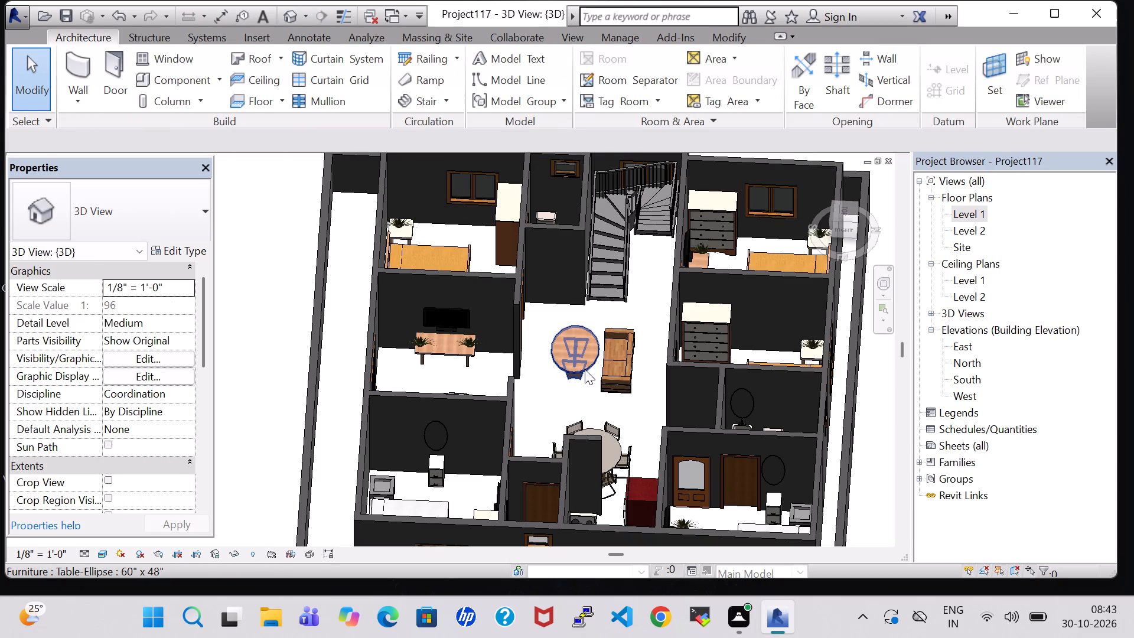
{"action": "middle_click_drag", "start_coordinate": [585, 369], "coordinate": [531, 528], "text": "shift"}
{"action": "triple_click", "coordinate": [964, 213]}
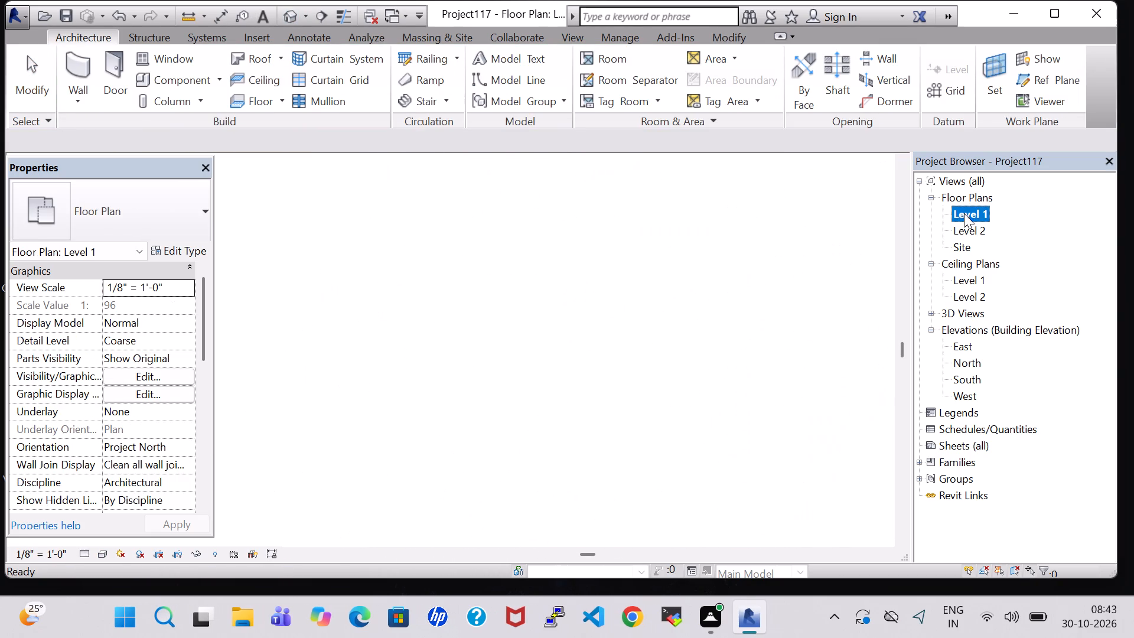
{"action": "scroll", "coordinate": [657, 406], "scroll_direction": "up", "scroll_amount": 11}
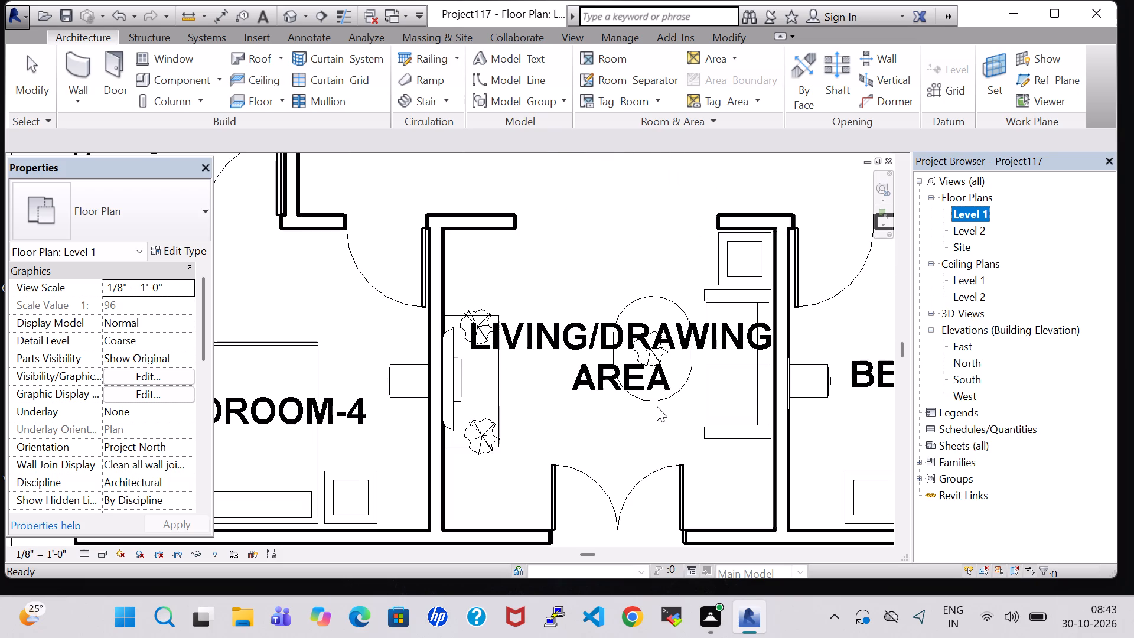
{"action": "left_click", "coordinate": [494, 400]}
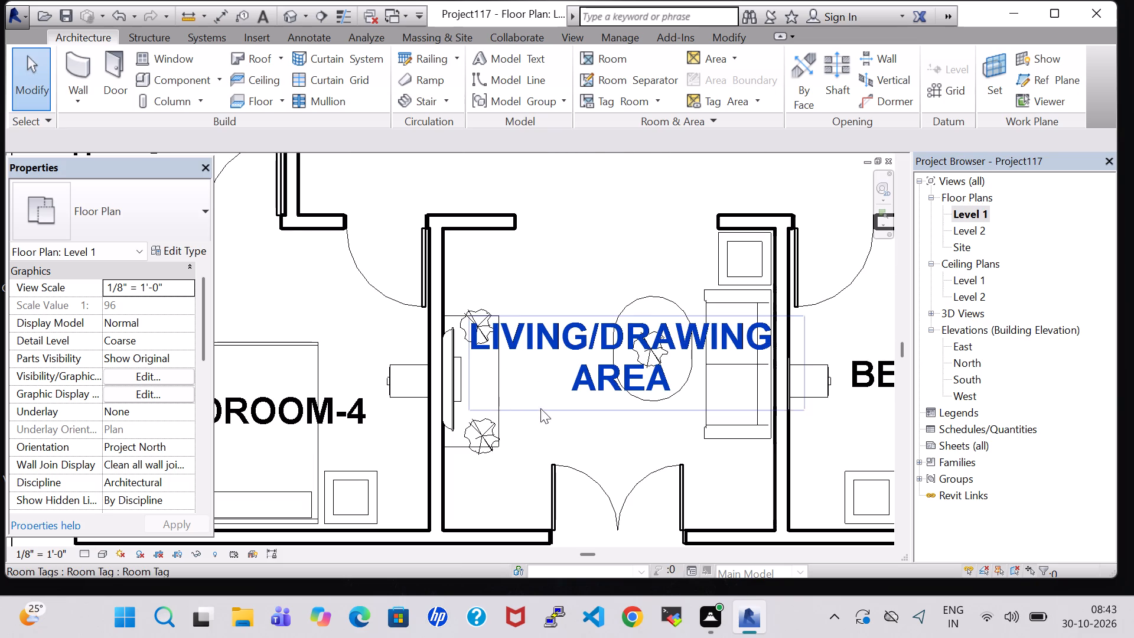
{"action": "left_click", "coordinate": [542, 421]}
{"action": "left_click", "coordinate": [475, 429]}
{"action": "right_click", "coordinate": [475, 429]}
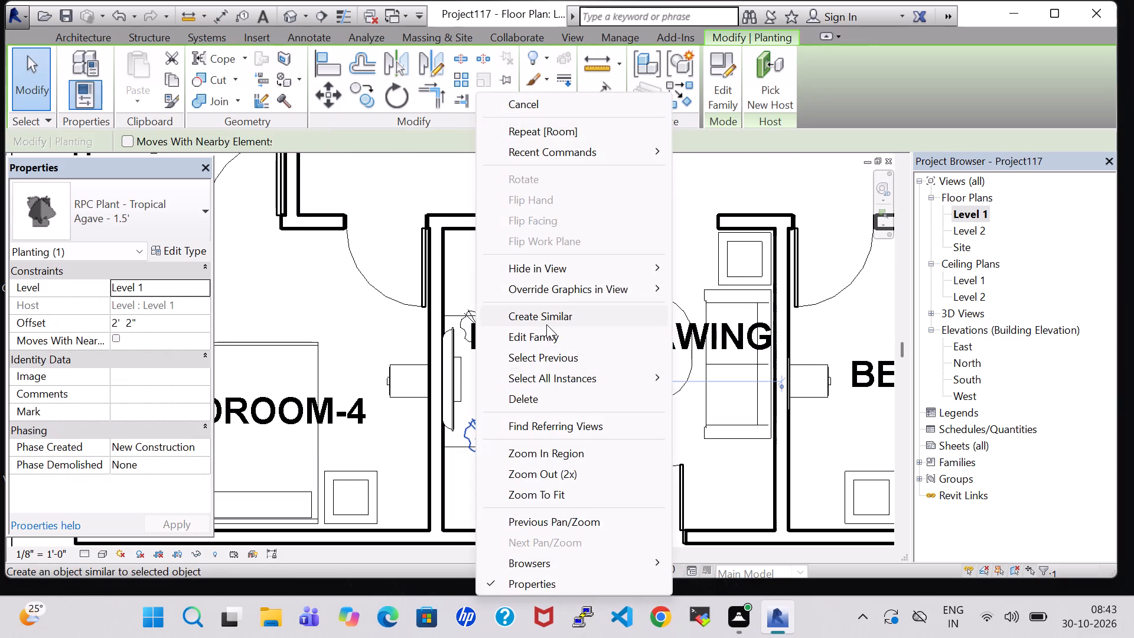
{"action": "left_click", "coordinate": [546, 322]}
{"action": "middle_click_drag", "start_coordinate": [578, 236], "coordinate": [589, 443]}
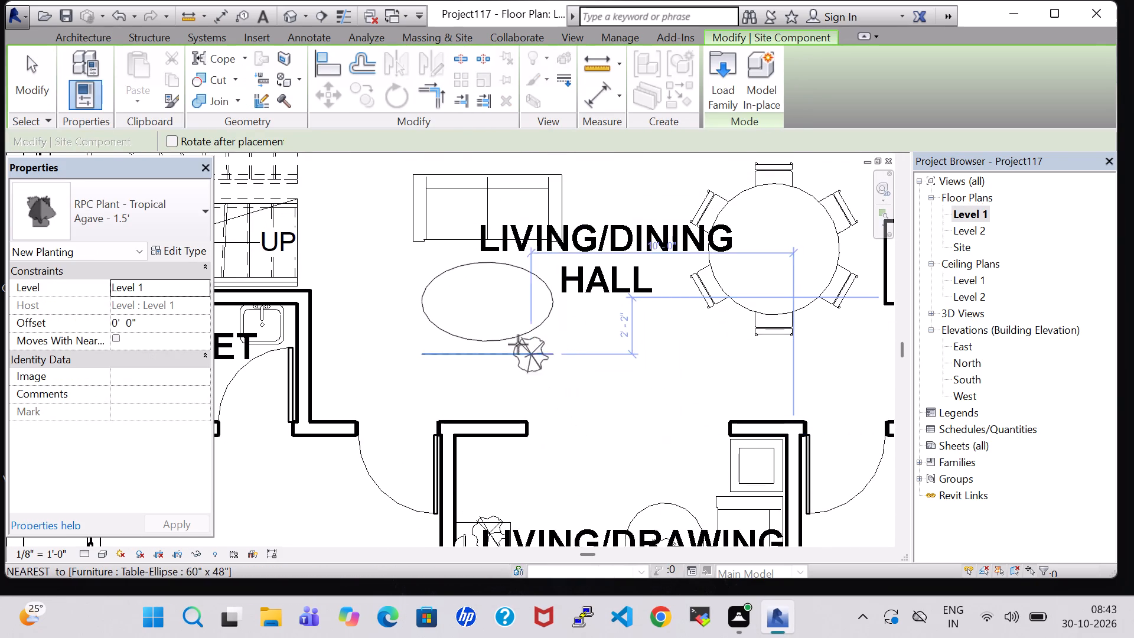
{"action": "left_click", "coordinate": [488, 342]}
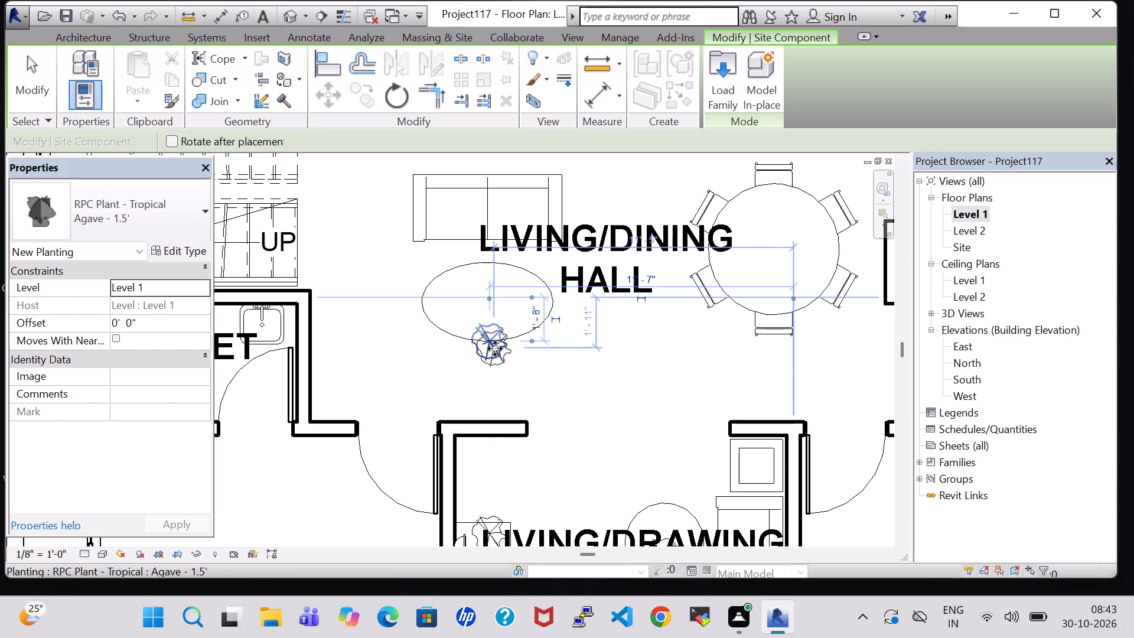
{"action": "key", "text": "Escape"}
{"action": "key", "text": "Escape"}
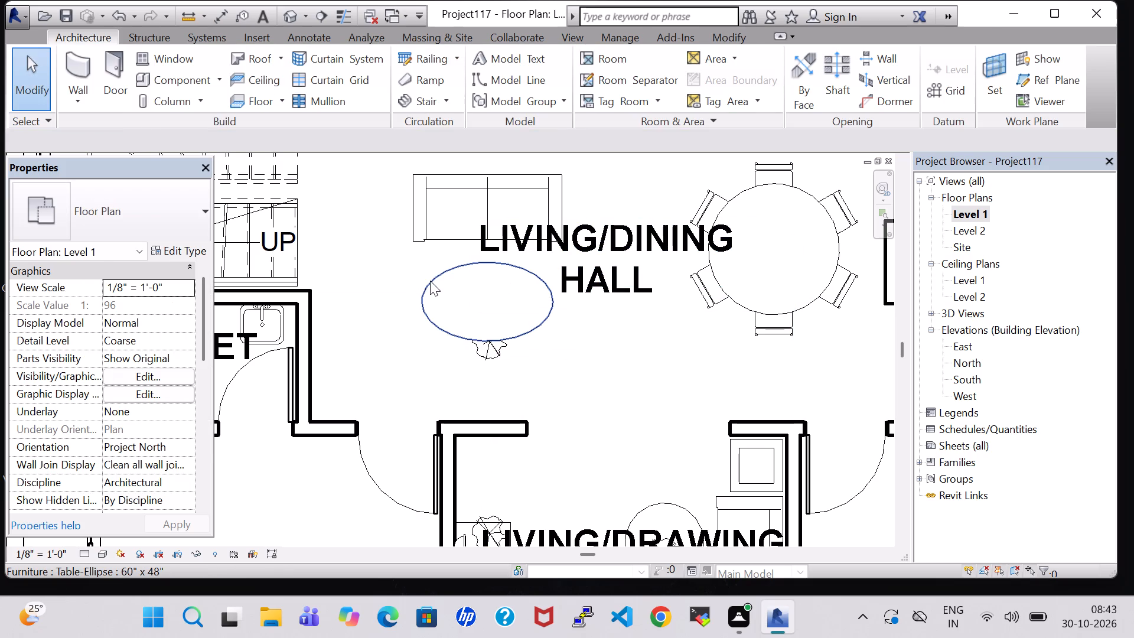
Set the Height of the hall's Table-Ellipse 60" x 48" type to 2' 0".
{"action": "left_click", "coordinate": [430, 281]}
{"action": "left_click", "coordinate": [170, 248]}
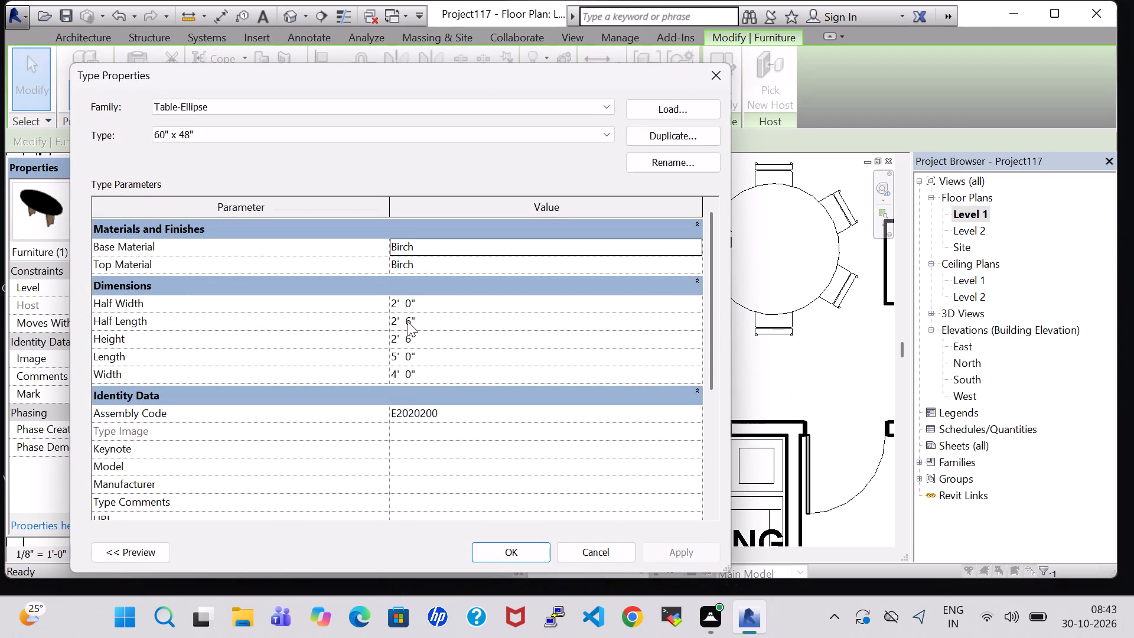
{"action": "double_click", "coordinate": [409, 342]}
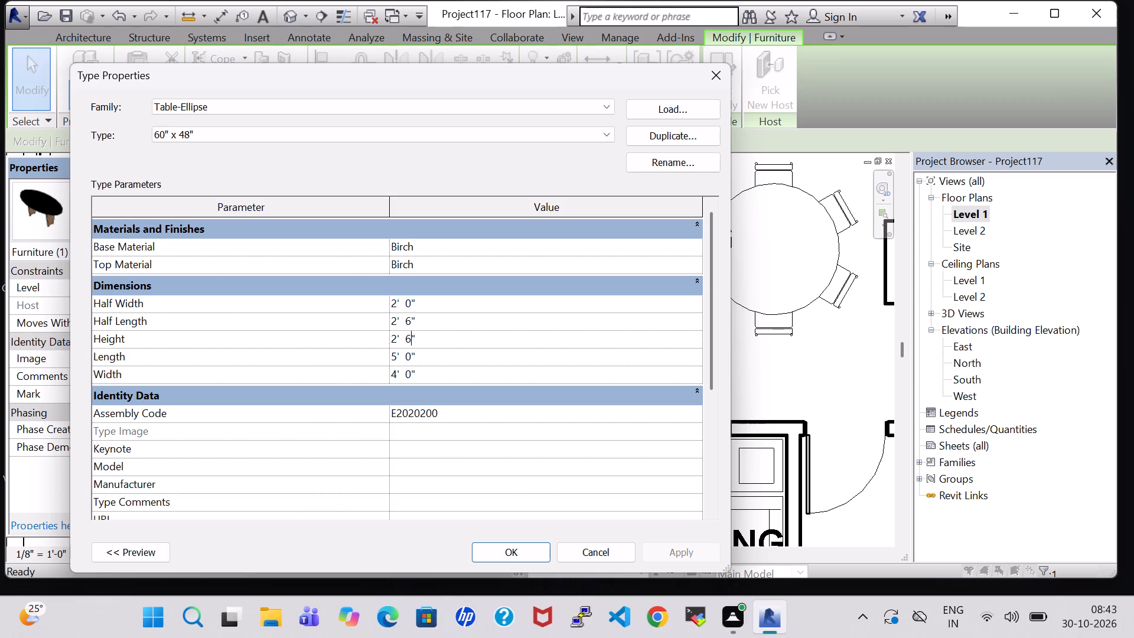
{"action": "key", "text": "BackSpace"}
{"action": "key", "text": "0"}
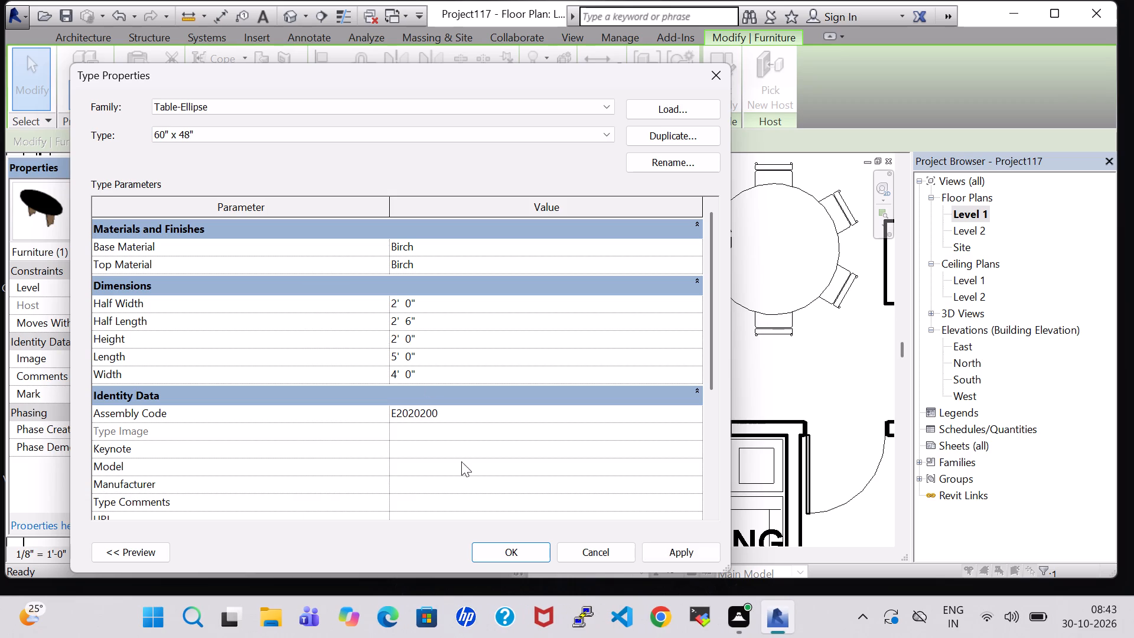
{"action": "left_click", "coordinate": [495, 550]}
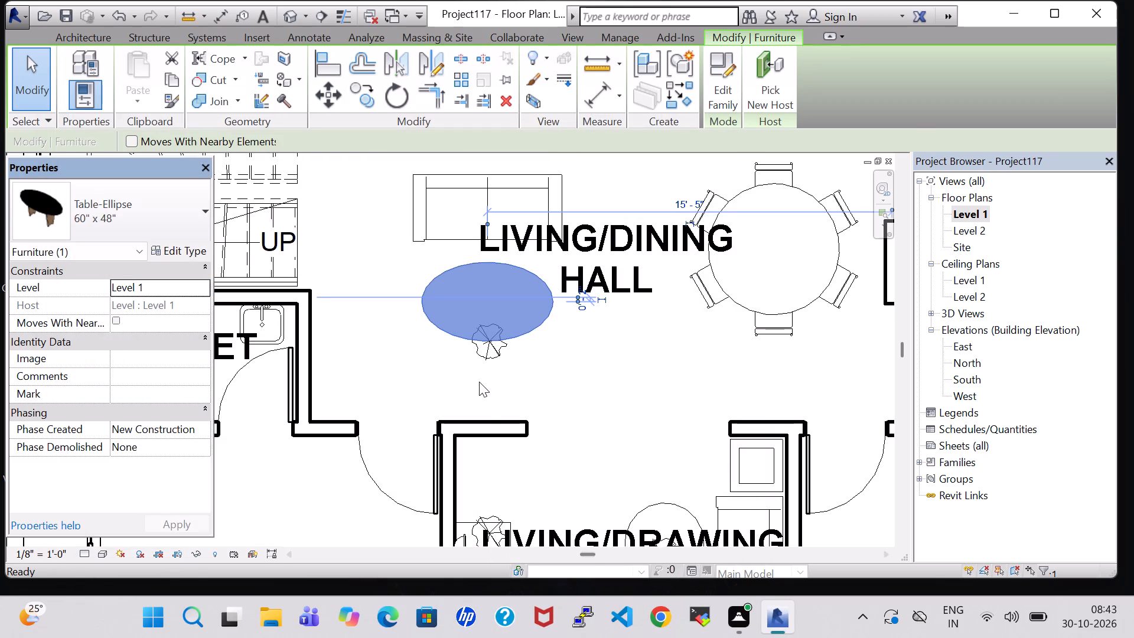